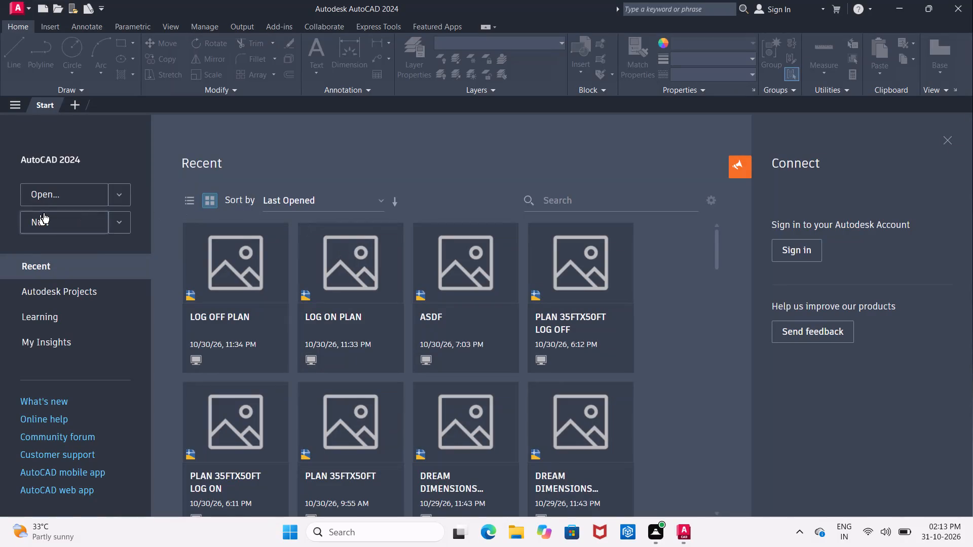
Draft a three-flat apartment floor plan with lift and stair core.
Create a new blank drawing.
click(44, 213)
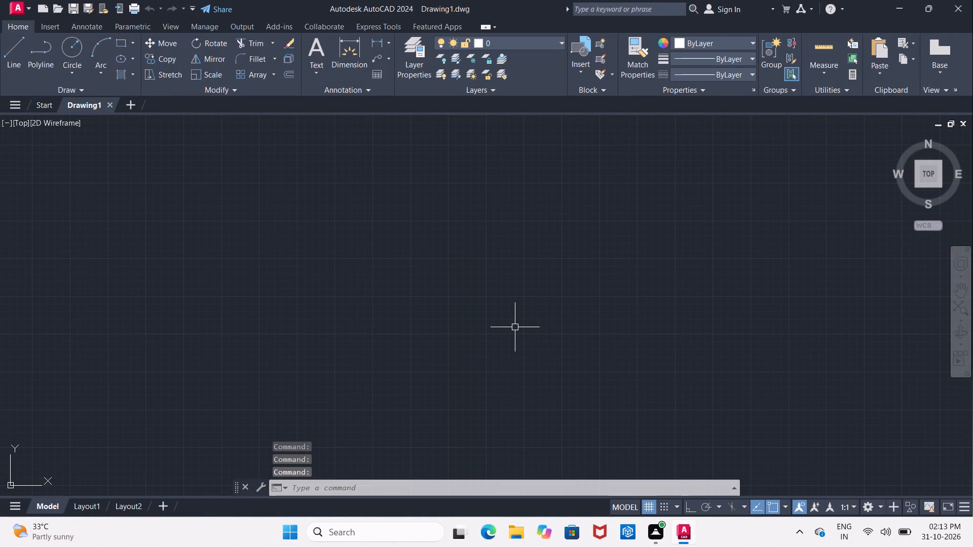
Turn on command logging with LOGFILEON.
text(LOG)
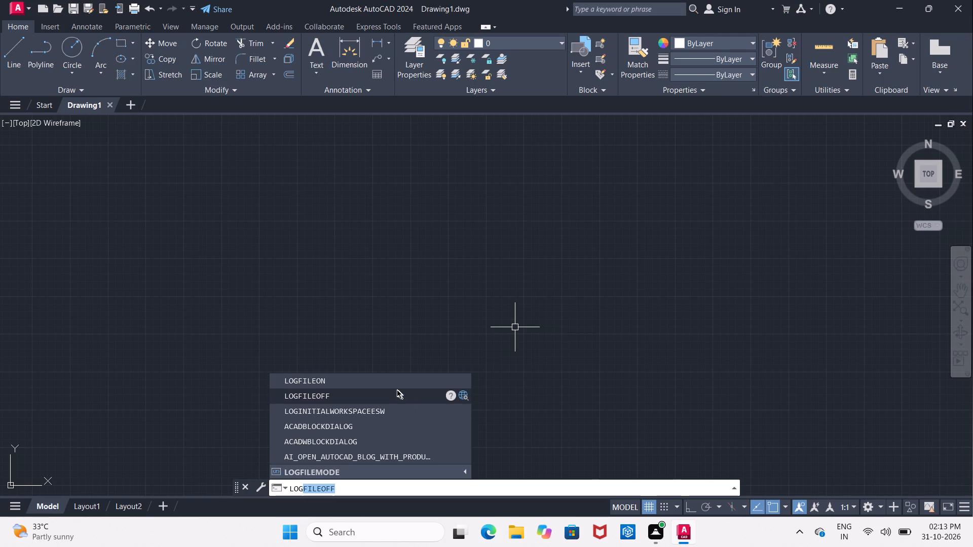
click(394, 381)
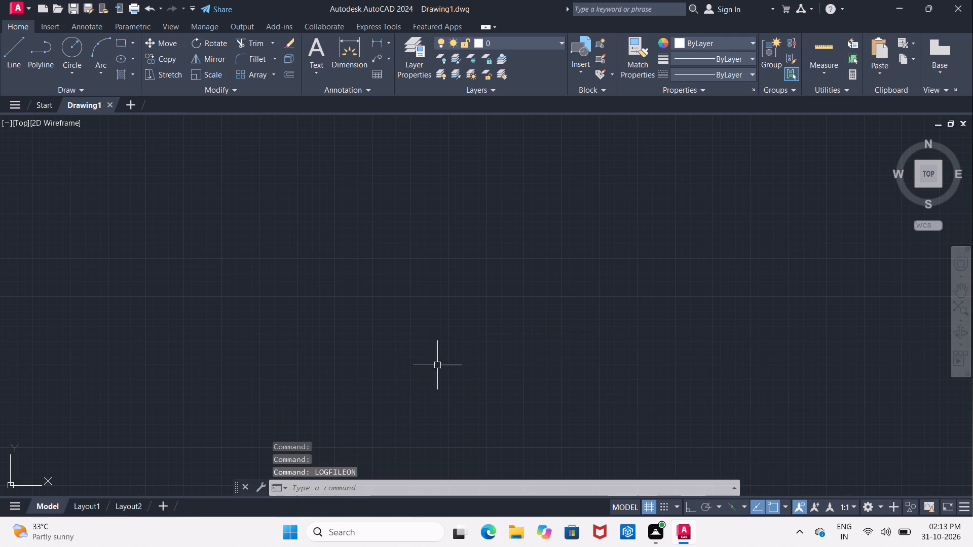
Hide the background grid and the UCS icon in the drawing area.
click(647, 504)
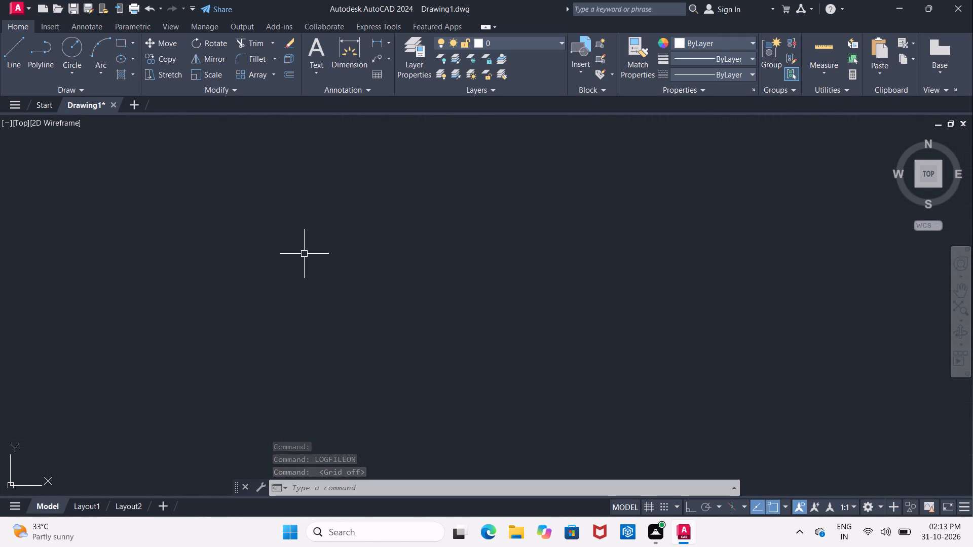
key(u)
text(CS)
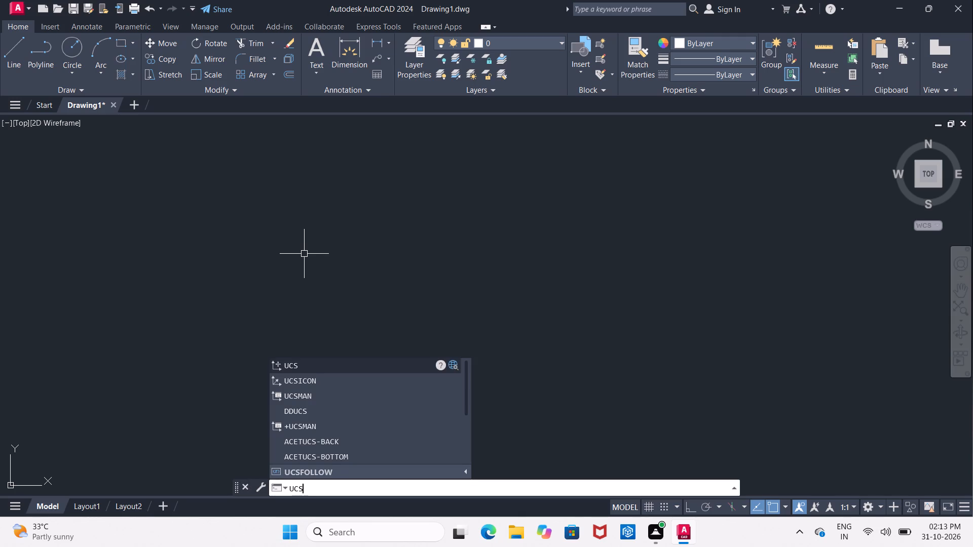
click(285, 379)
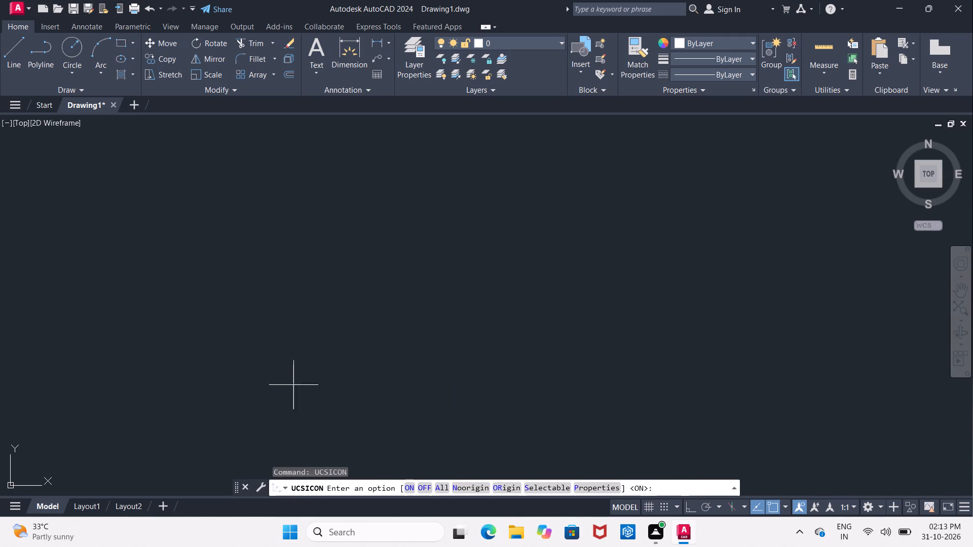
click(428, 486)
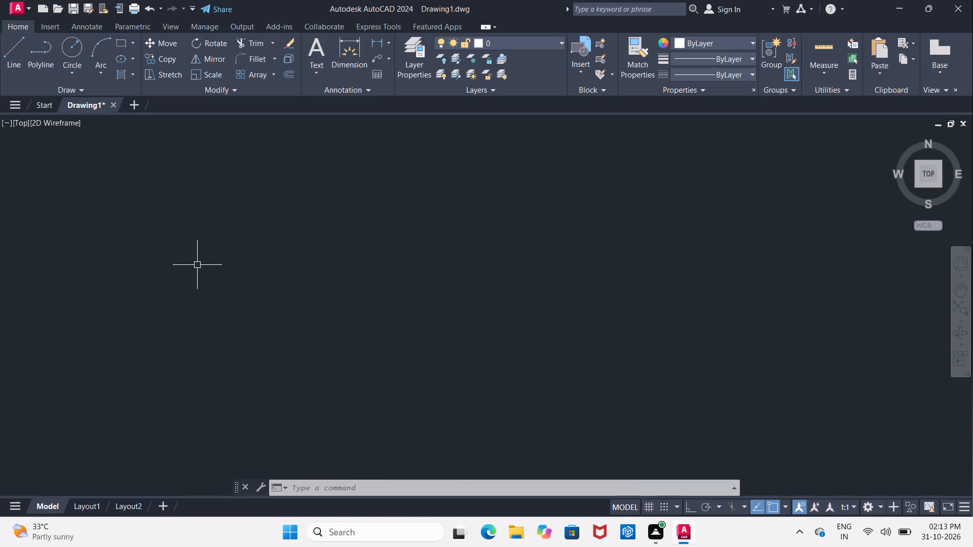
Configure the drawing units as Architectural with 0'-0 1/2" precision, inches for insertion scale, and 0.00 angle precision.
text(UN)
key(Return)
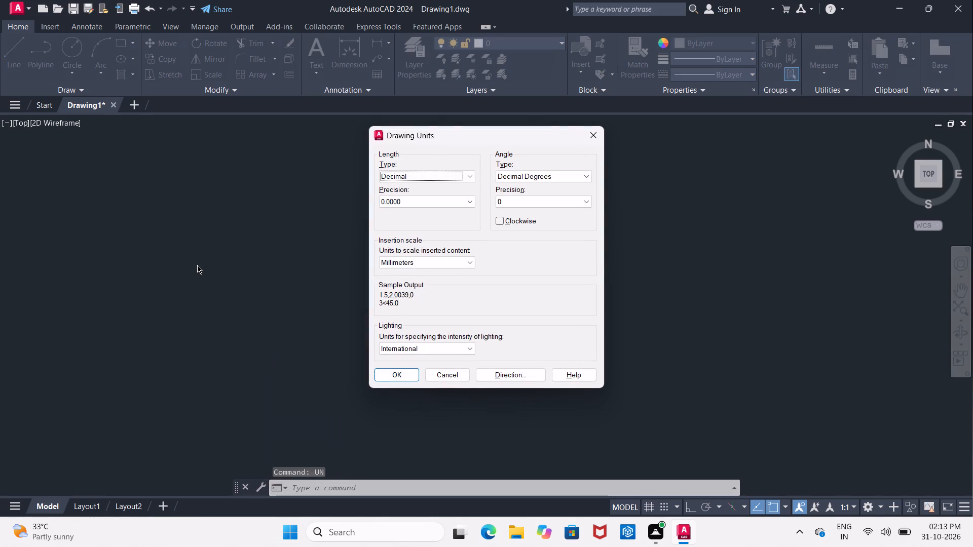
click(420, 176)
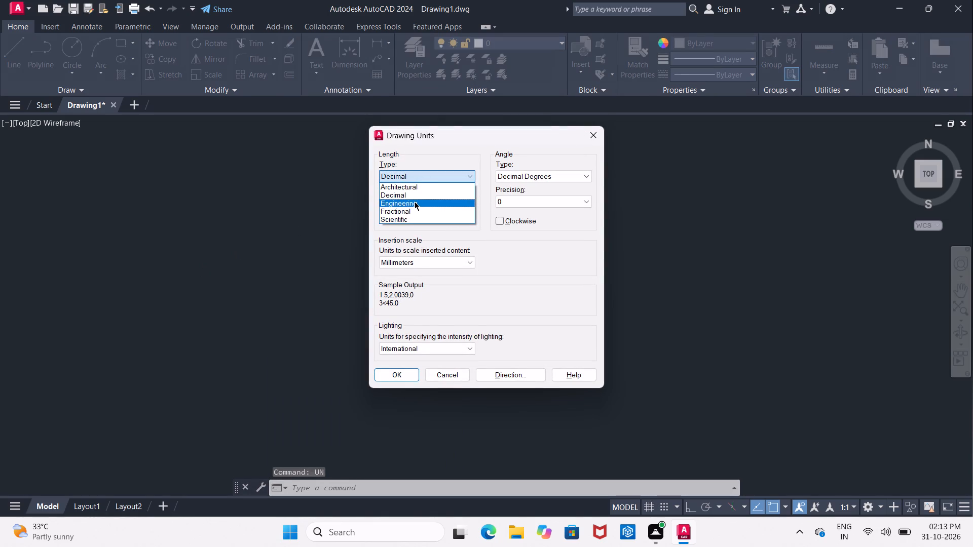
click(415, 183)
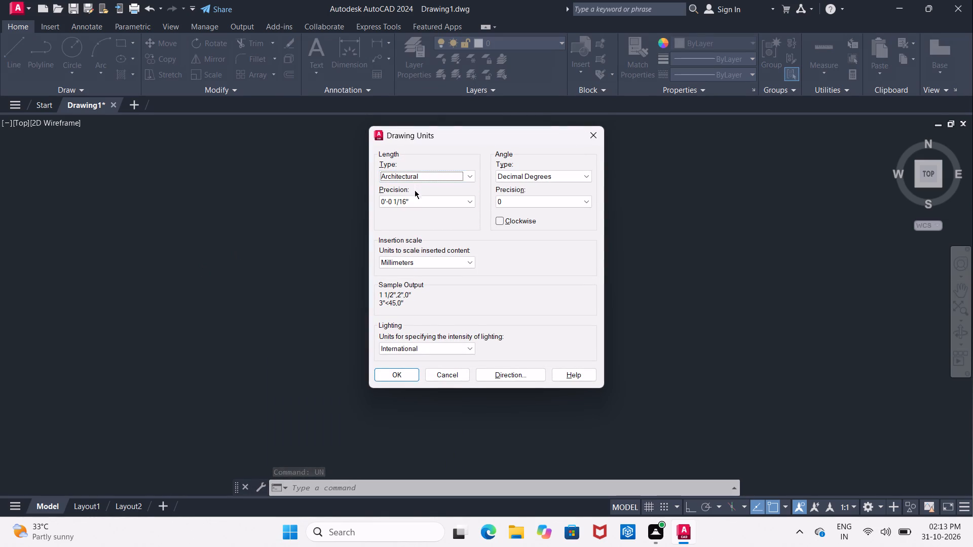
click(415, 197)
click(411, 216)
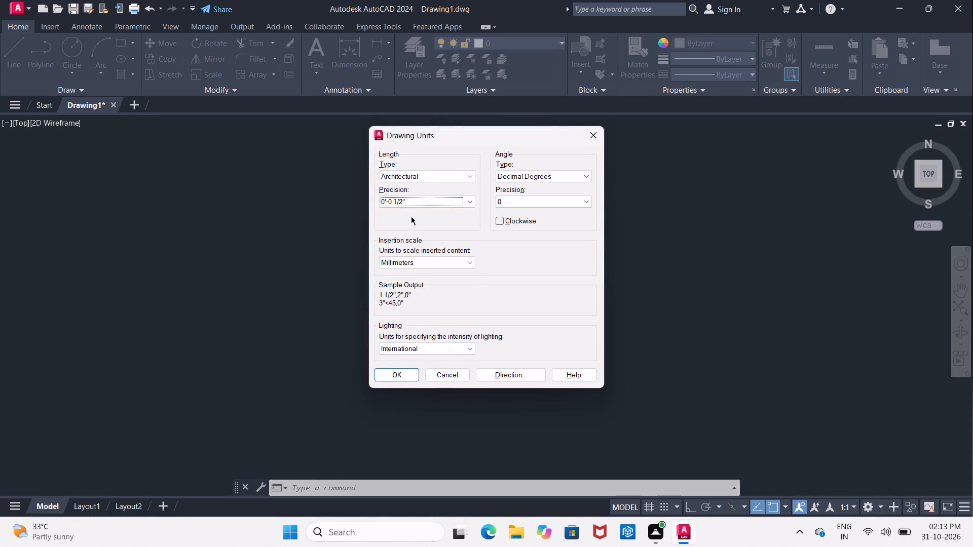
click(433, 262)
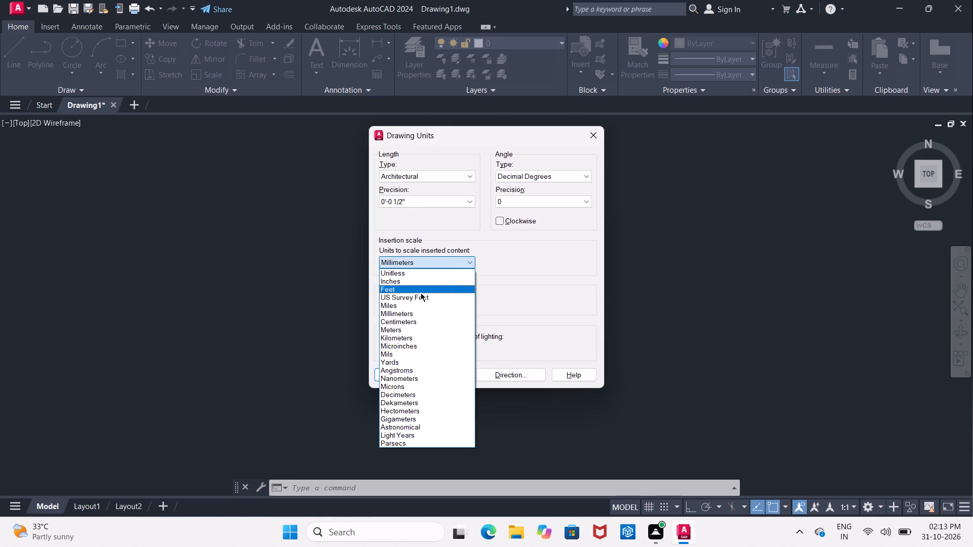
click(421, 283)
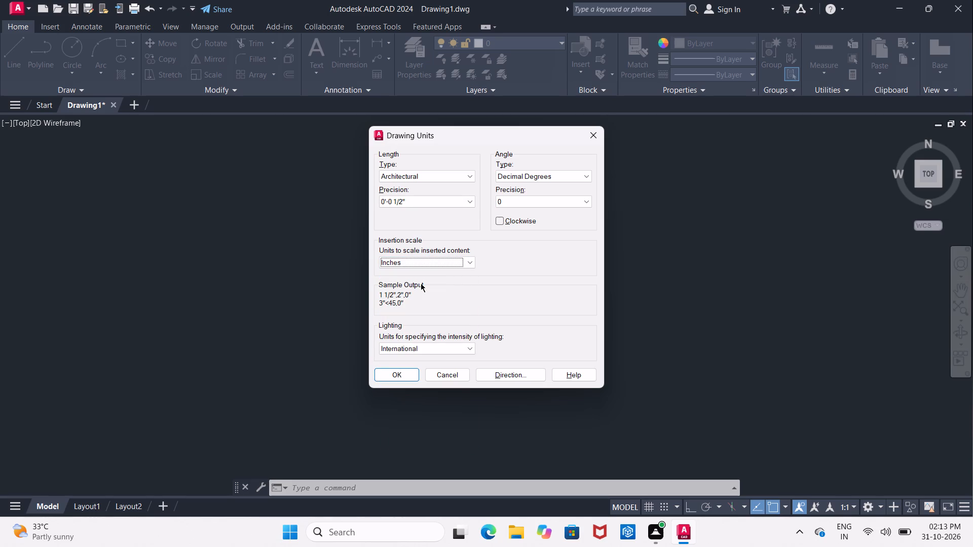
click(519, 203)
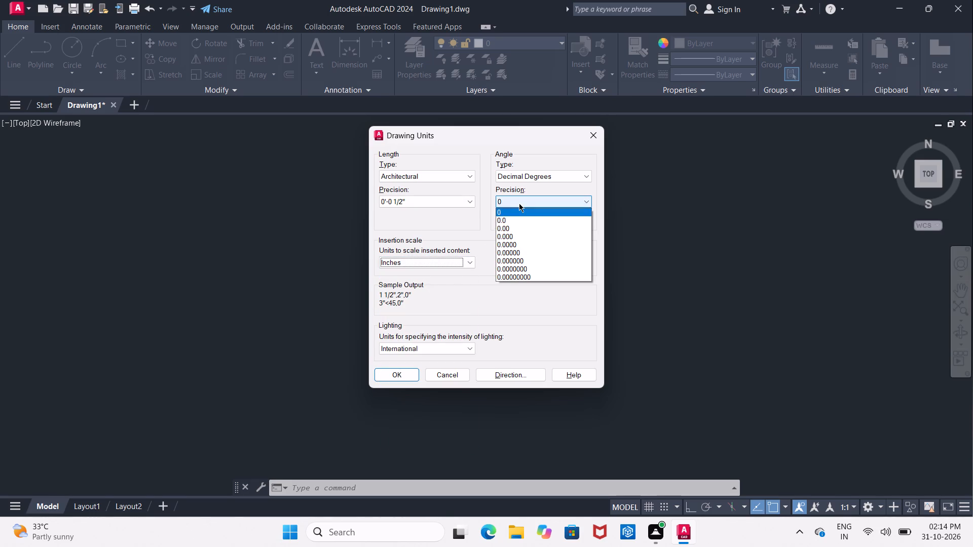
click(517, 226)
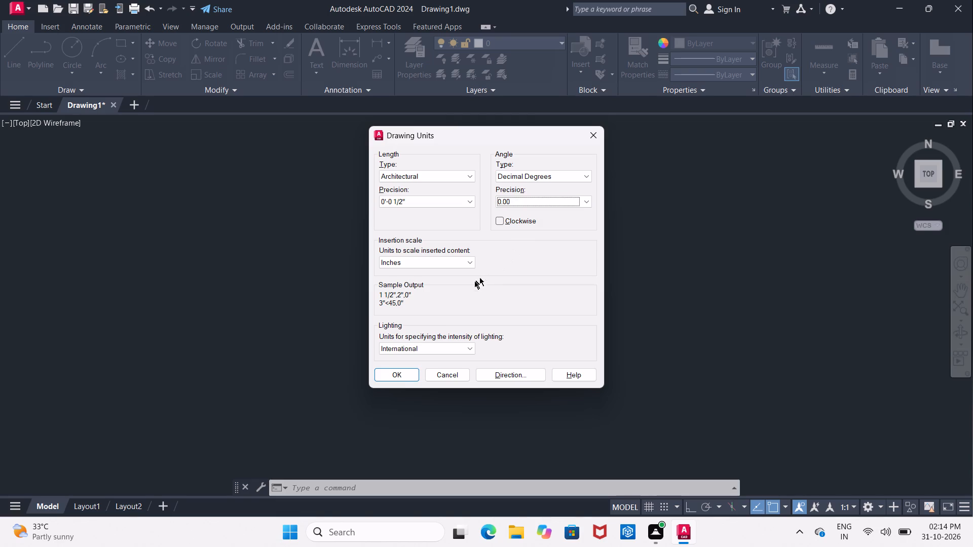
click(410, 372)
Modify the ISO-25 dimension style's primary units to Architectural format with 0'-0 1/2" precision.
key(d)
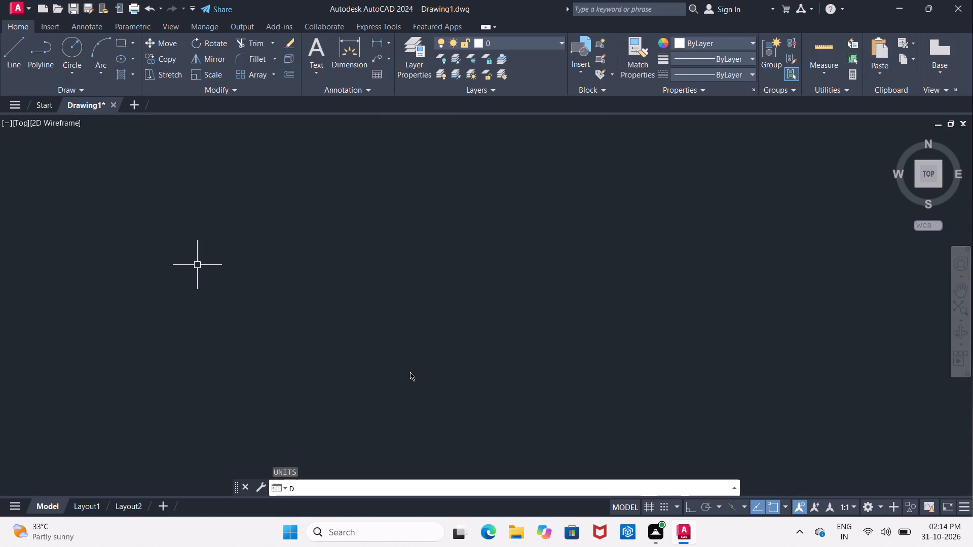
key(Return)
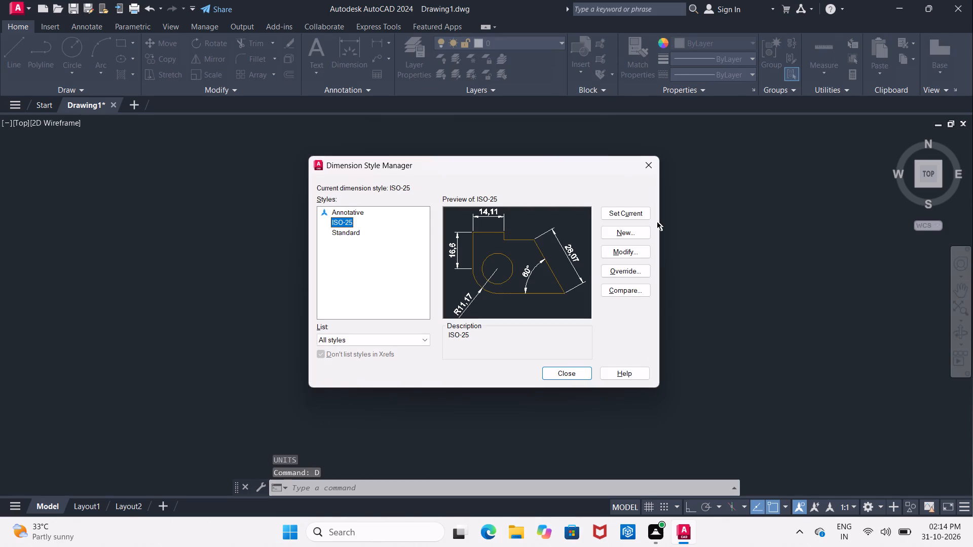
click(630, 245)
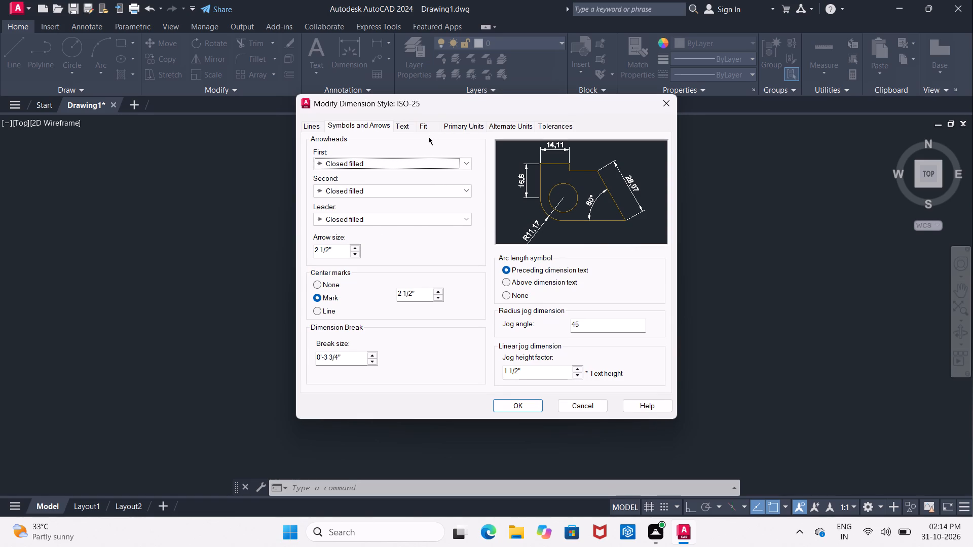
click(478, 125)
click(468, 151)
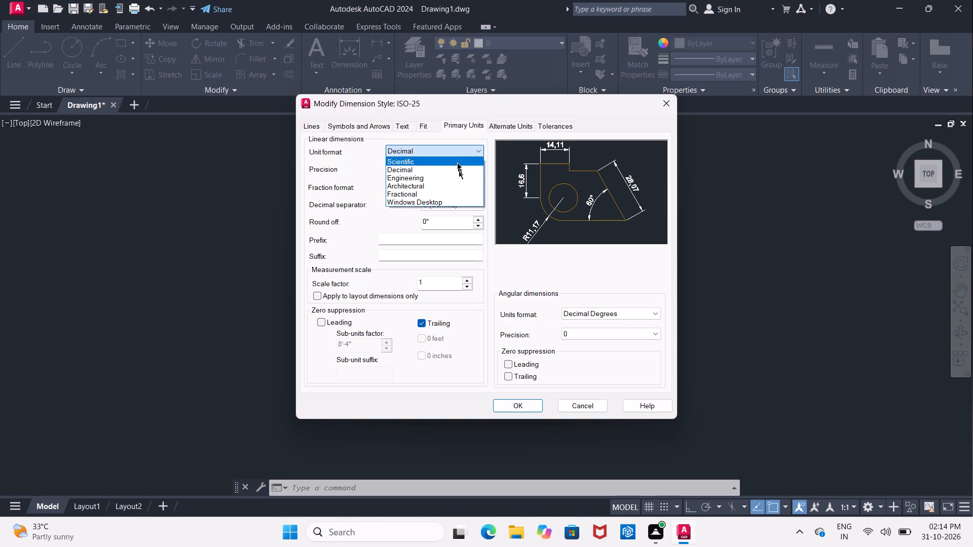
click(458, 182)
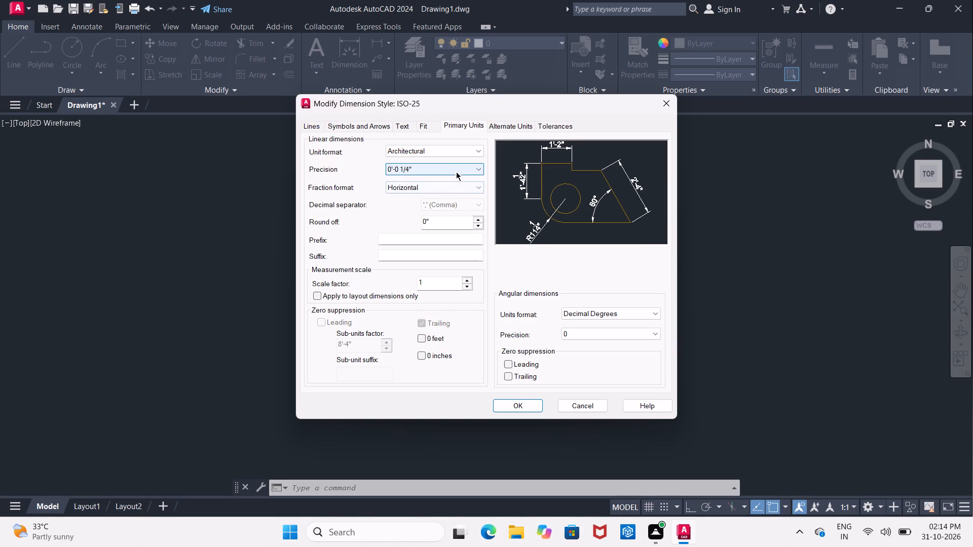
click(457, 172)
click(455, 189)
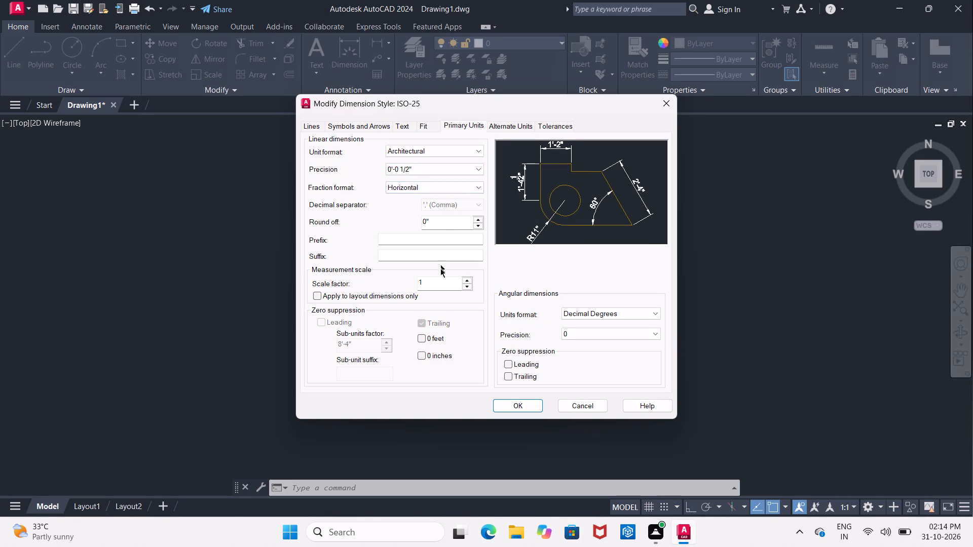
Set the ISO-25 dimension style's text height to 9".
click(407, 127)
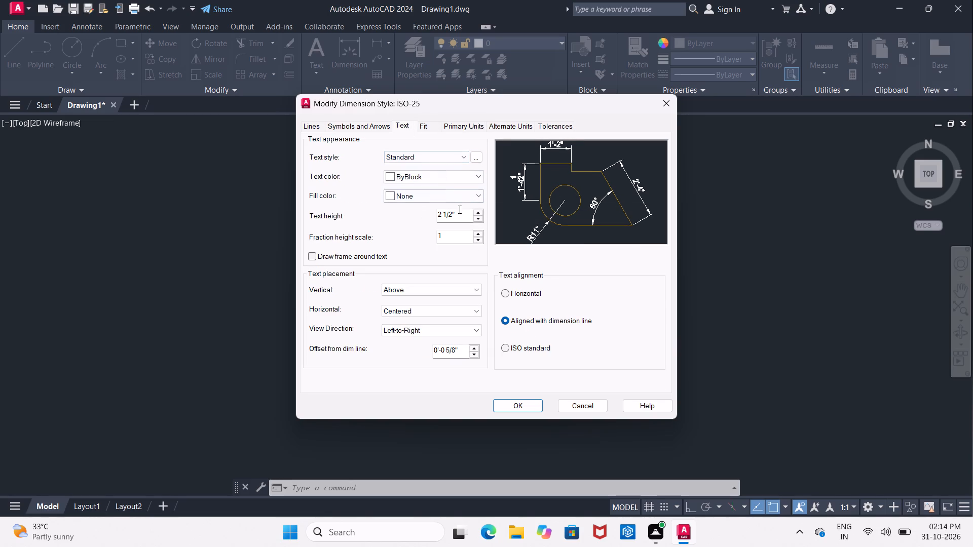
drag(460, 211, 389, 215)
text(9")
key(Return)
Set the ISO-25 style's arrow size and center mark size to 9", and save the dimension style changes.
click(362, 126)
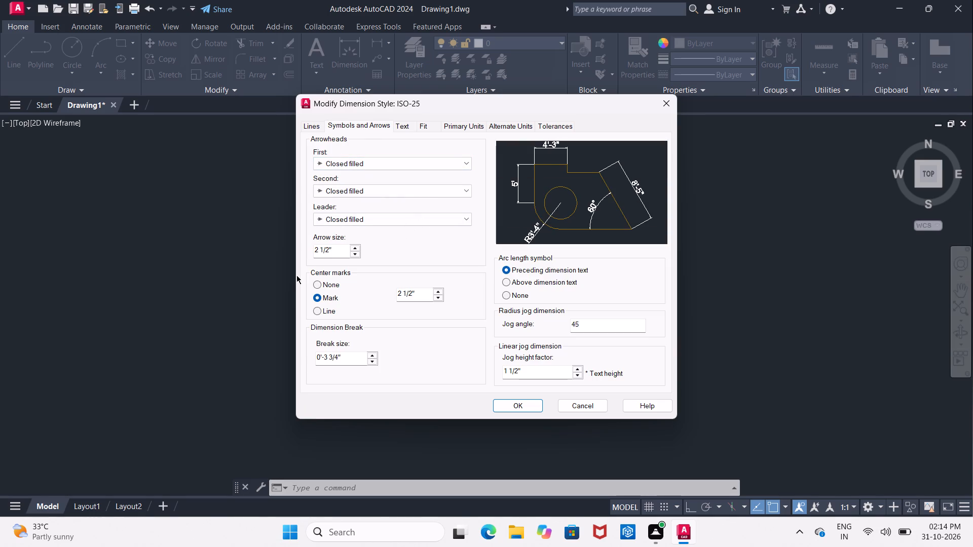
drag(333, 249, 288, 248)
text(9")
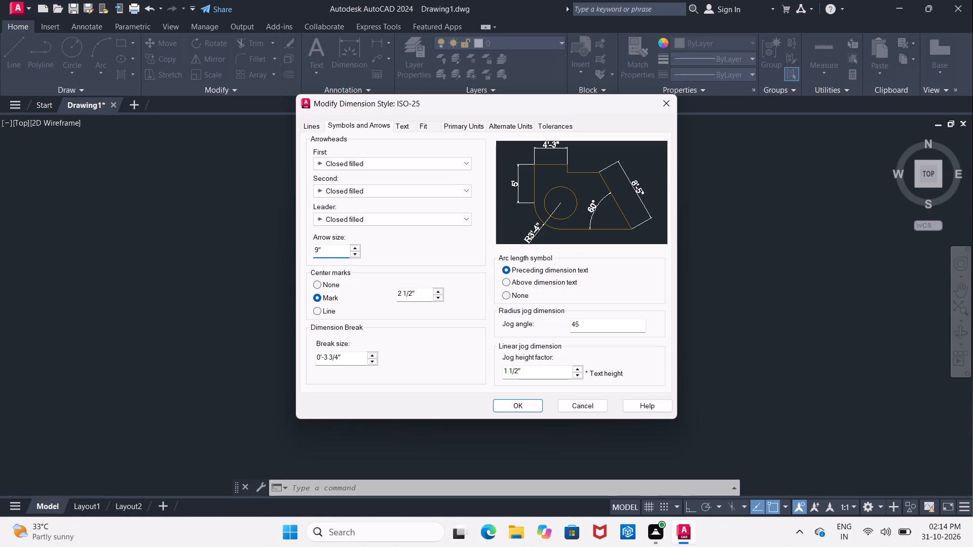
drag(426, 294, 352, 282)
text(9")
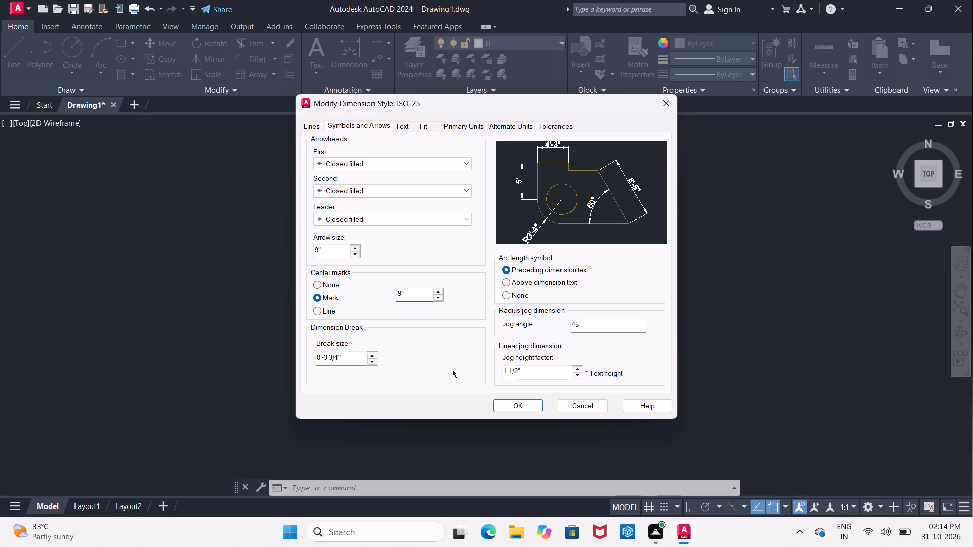
click(316, 124)
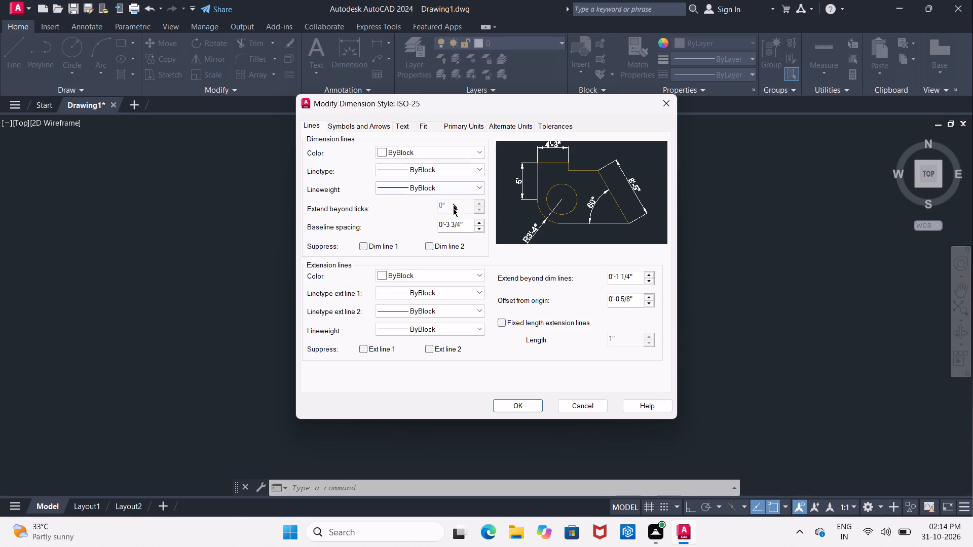
click(511, 402)
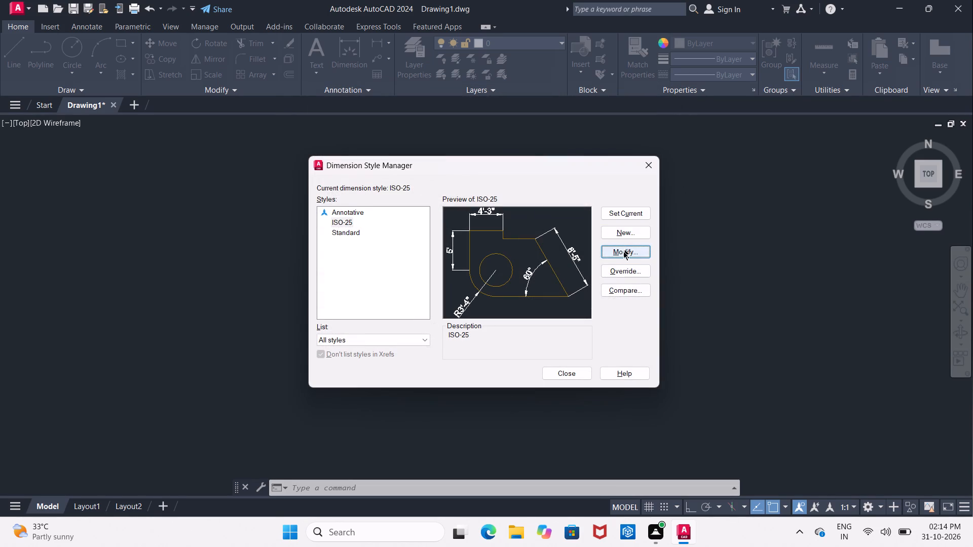
click(575, 371)
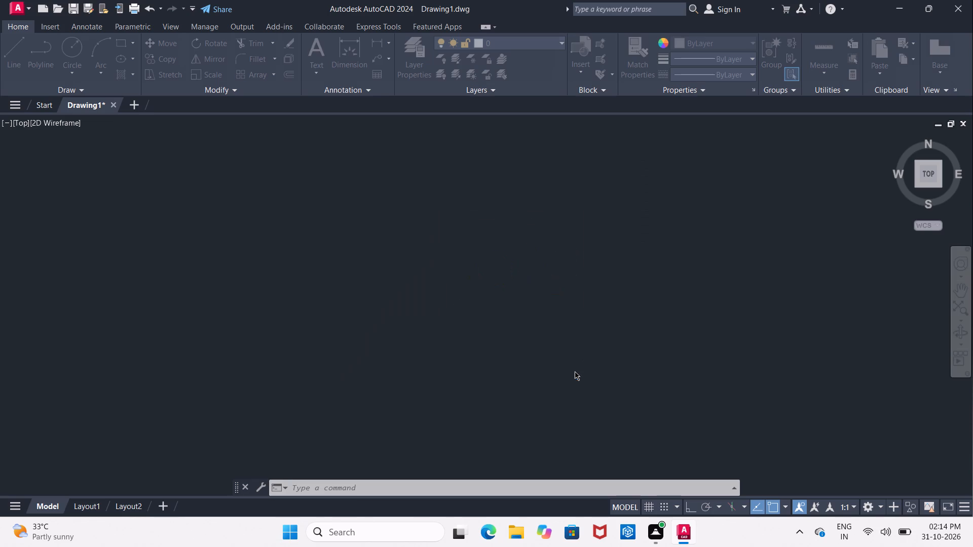
Turn on Ortho mode for drawing straight horizontal and vertical lines.
click(11, 50)
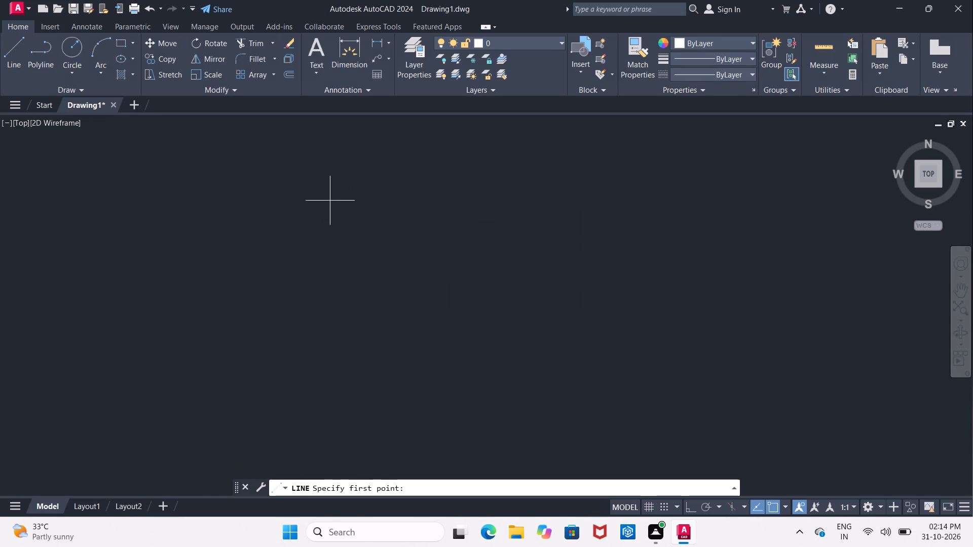
click(689, 509)
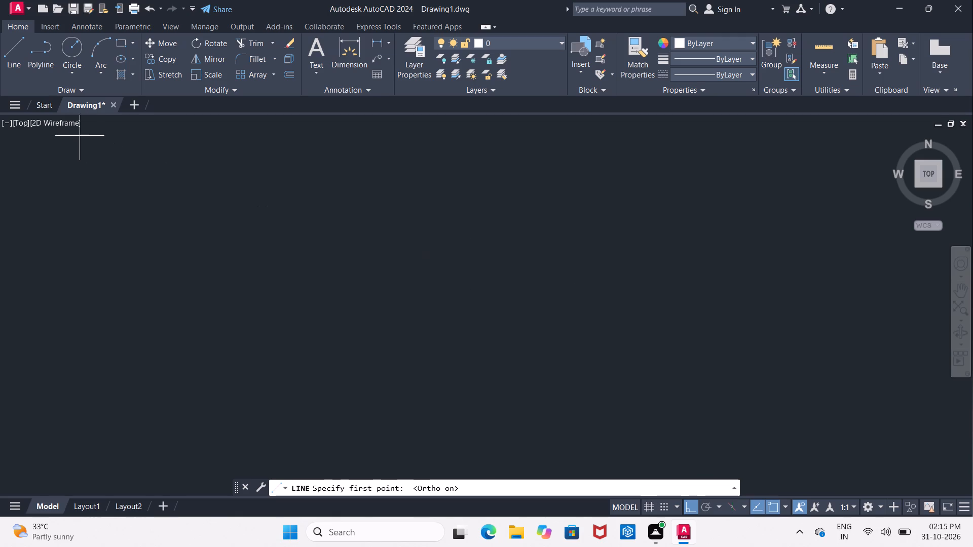
click(9, 62)
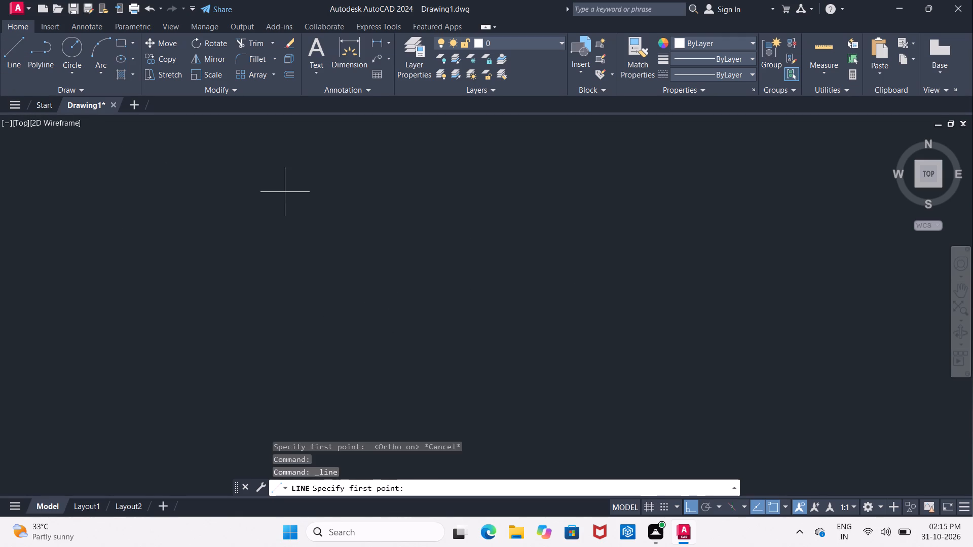
Save the drawing as Drawing1.dwg in the mallikarjun folder on the desktop.
key(ctrl+s)
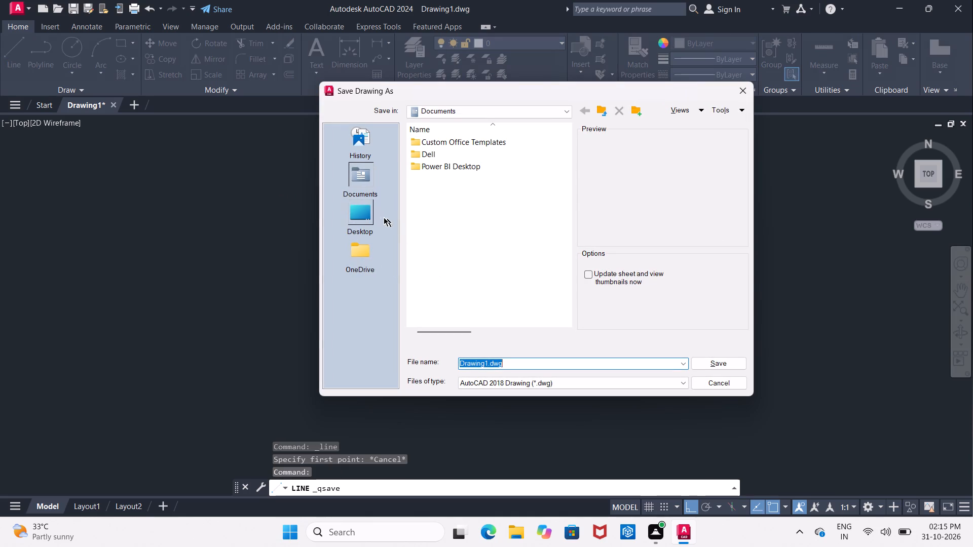
double_click(368, 216)
double_click(488, 311)
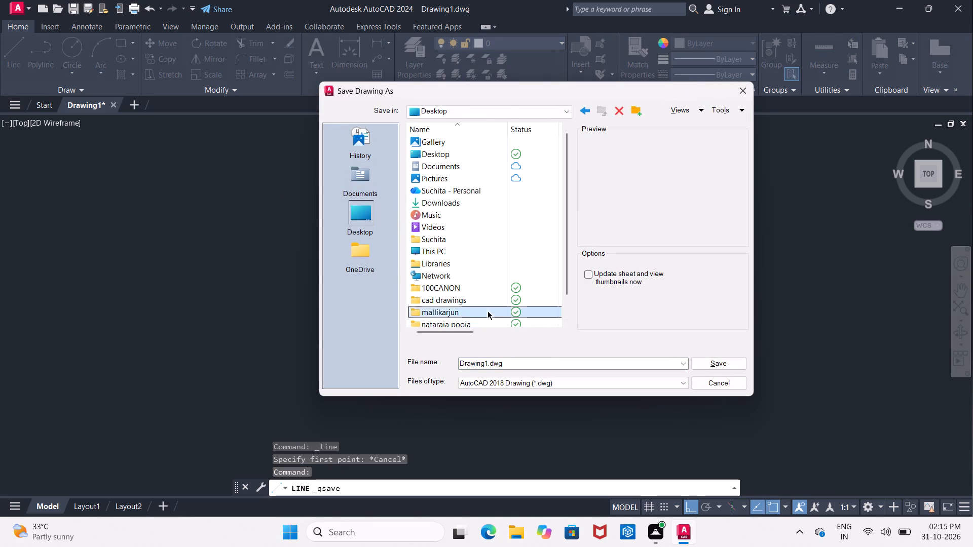
click(537, 361)
click(537, 361)
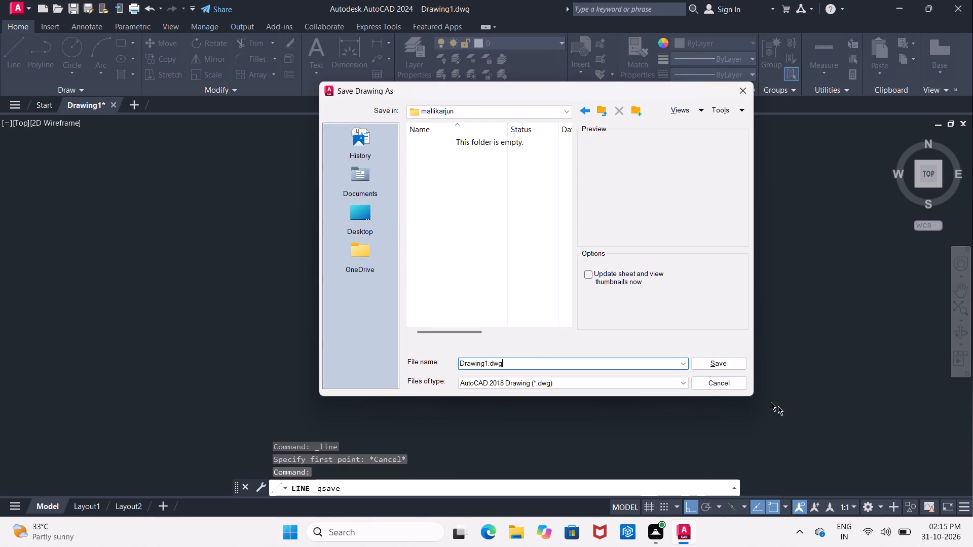
click(739, 359)
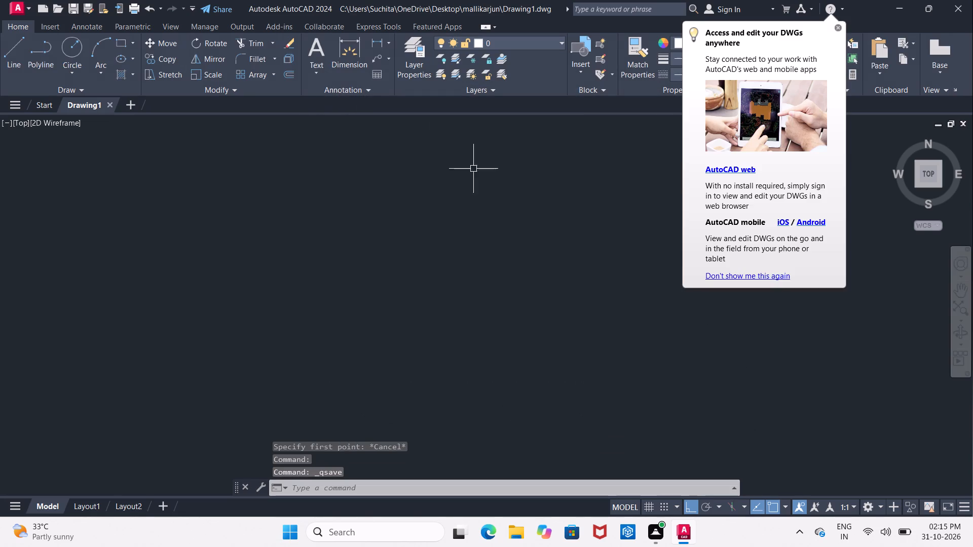
click(840, 27)
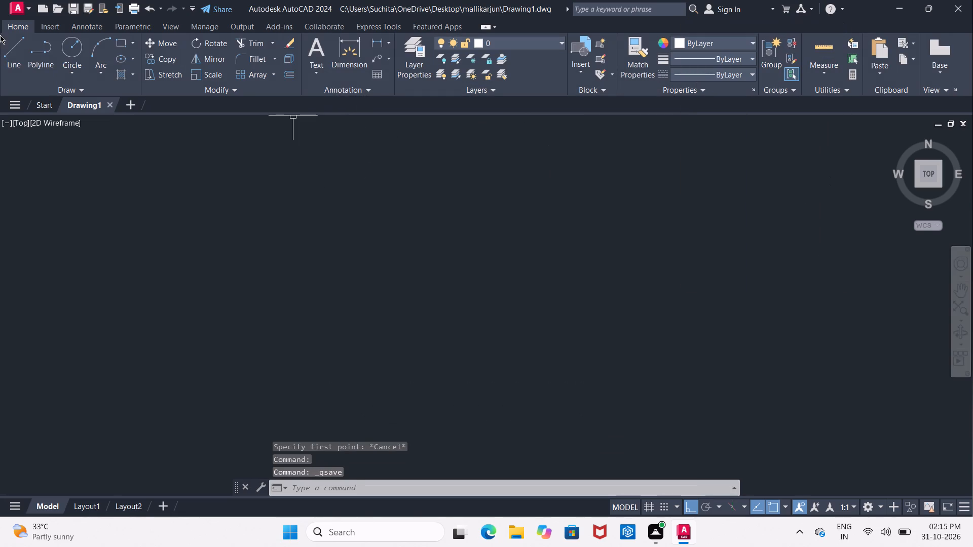
Draw the room's top wall line horizontally to the right, 11'6" long.
click(6, 40)
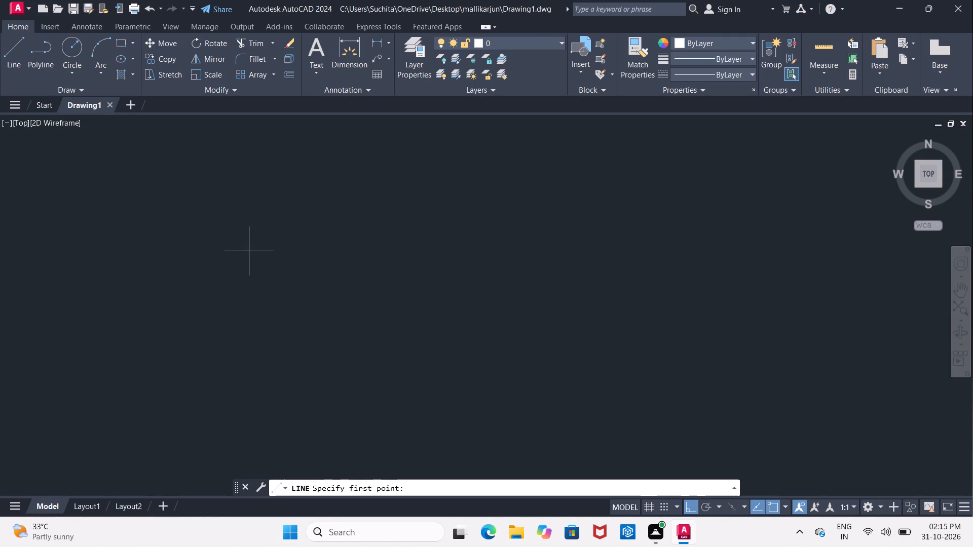
drag(220, 221, 234, 222)
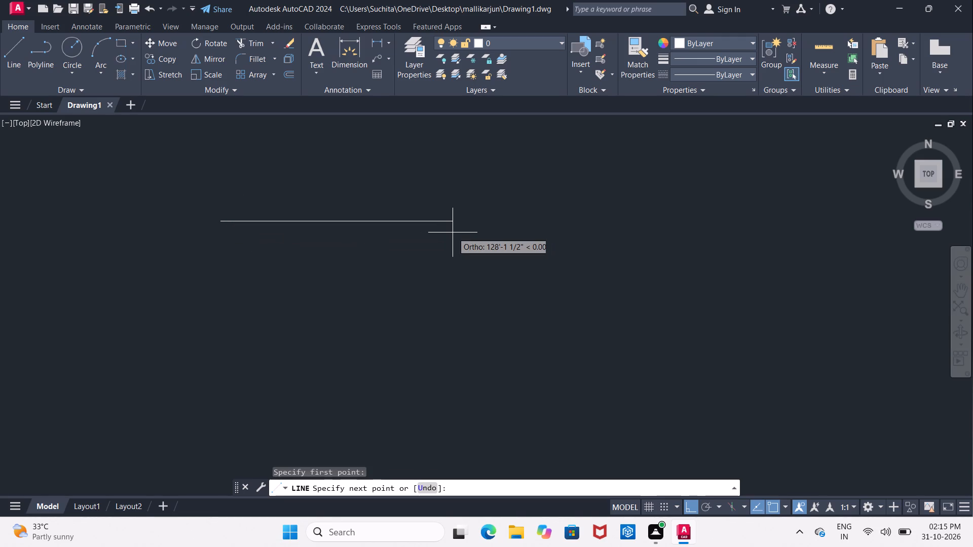
text(11)
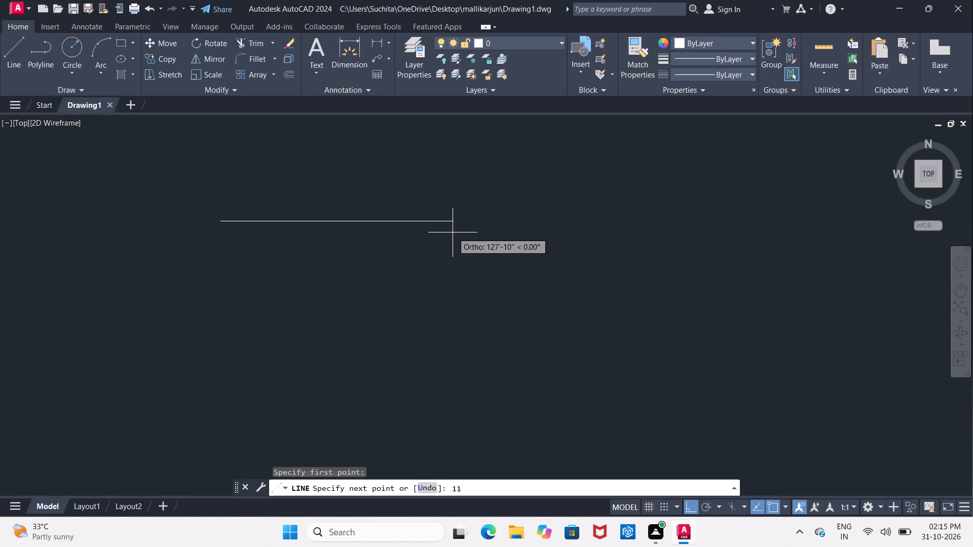
text(11')
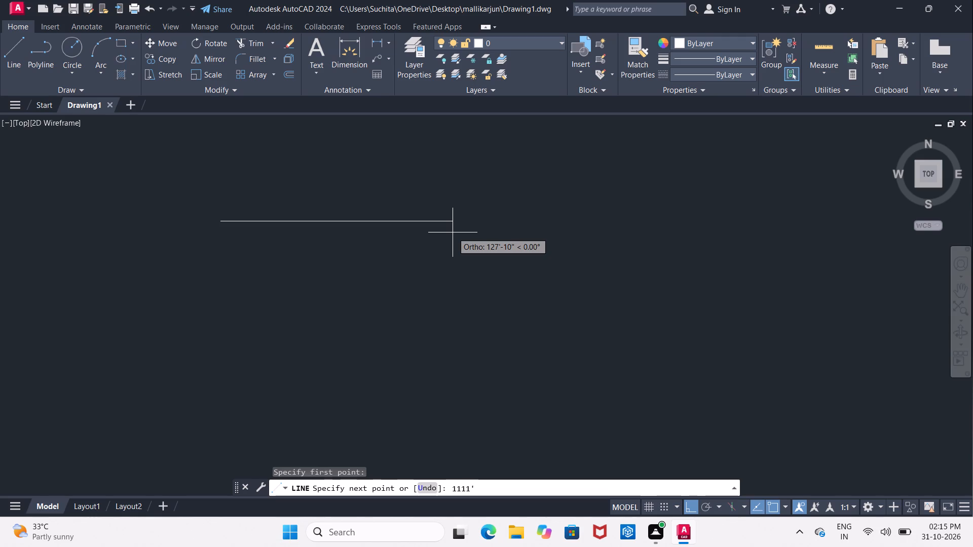
key(BackSpace)
key(BackSpace)
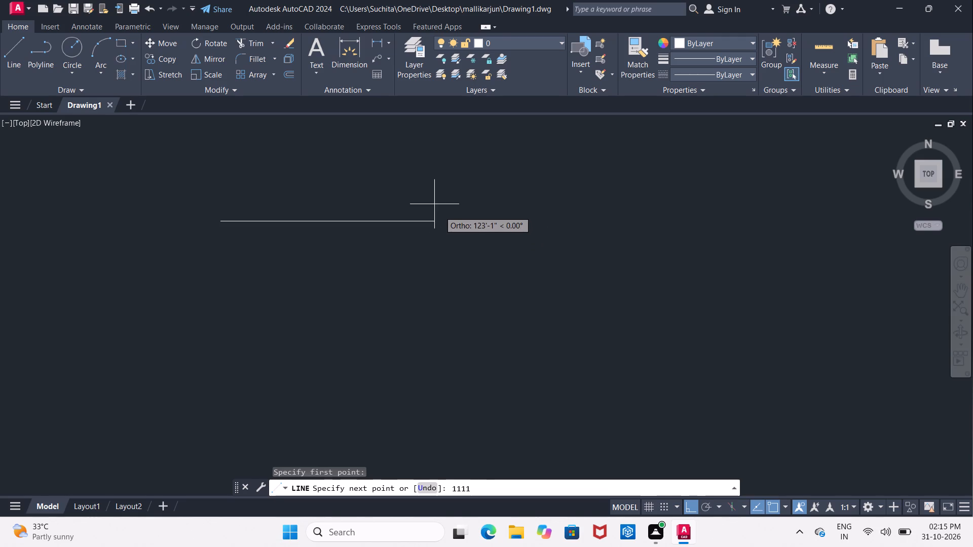
key(BackSpace)
key(BackSpace)
key(1)
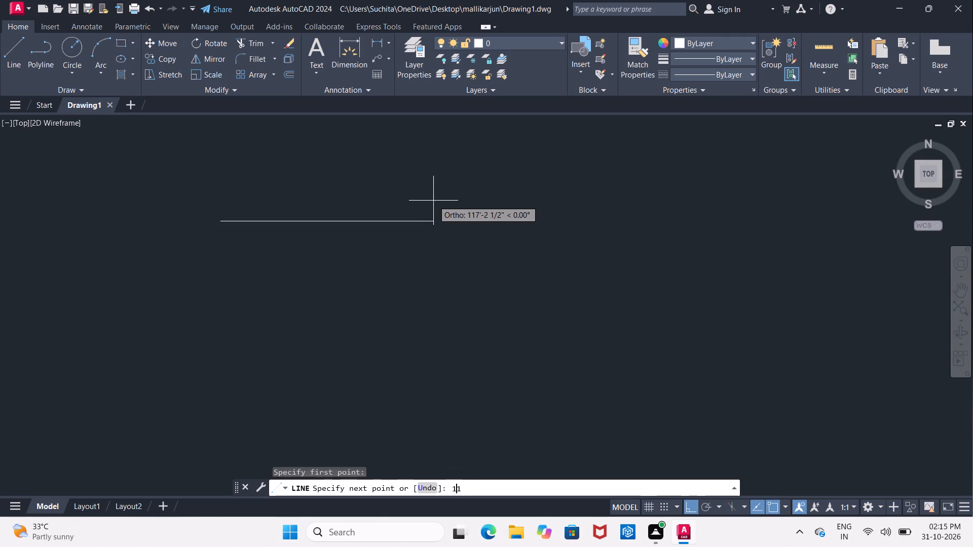
key(apostrophe)
text(6")
key(Return)
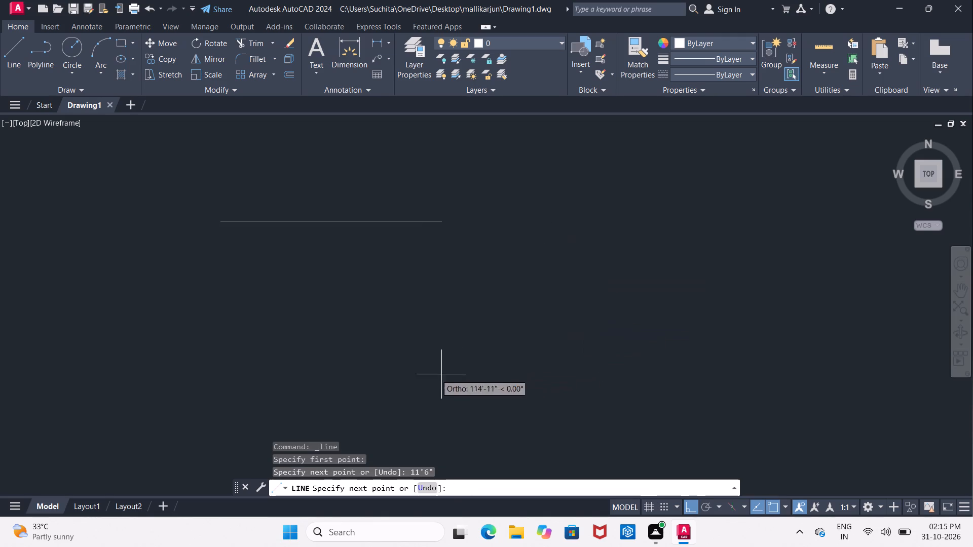
Continue the room outline with a 12'6" line straight down and an 11'6" line back to the left.
text(12'6")
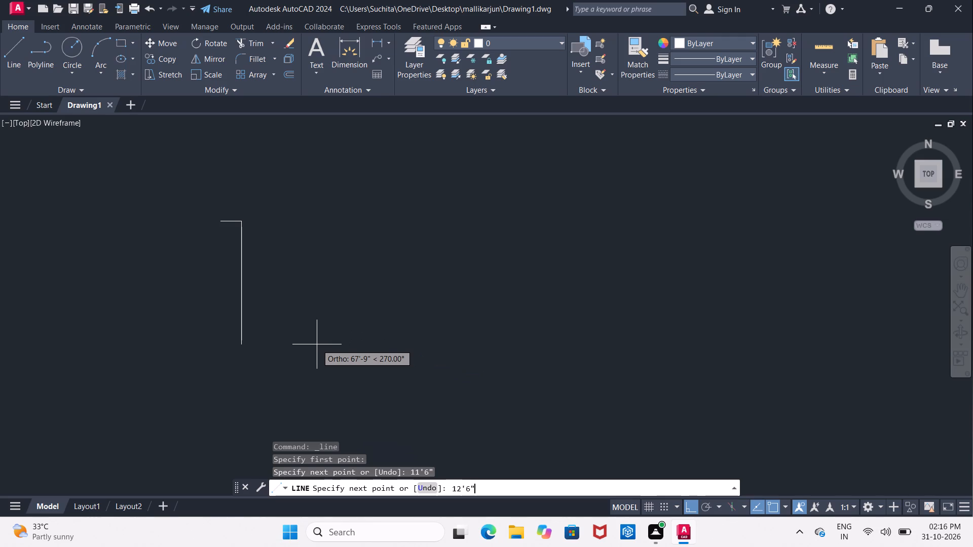
key(Return)
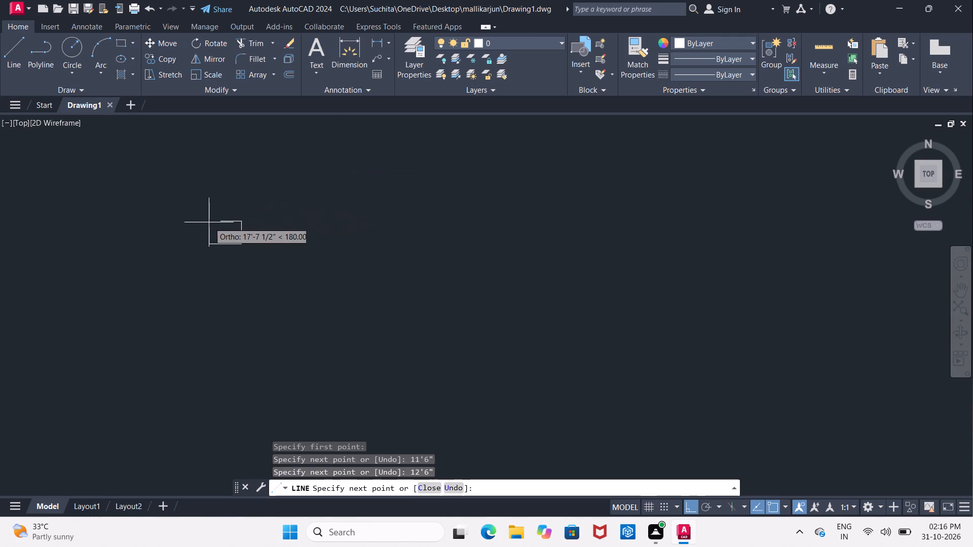
text(11'6")
key(Return)
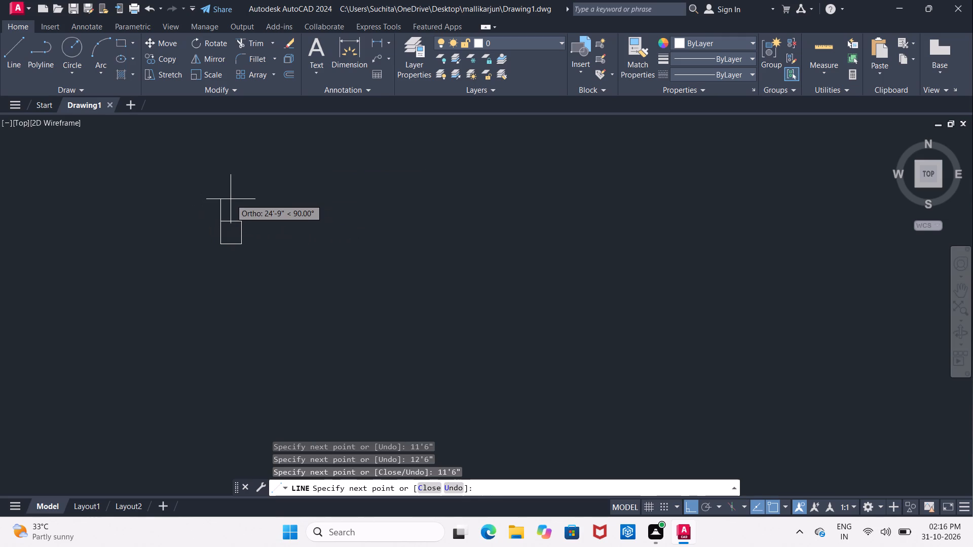
key(Escape)
Close the room outline with a vertical line joining the open left ends of the top and bottom lines.
scroll(200, 206, up, 3)
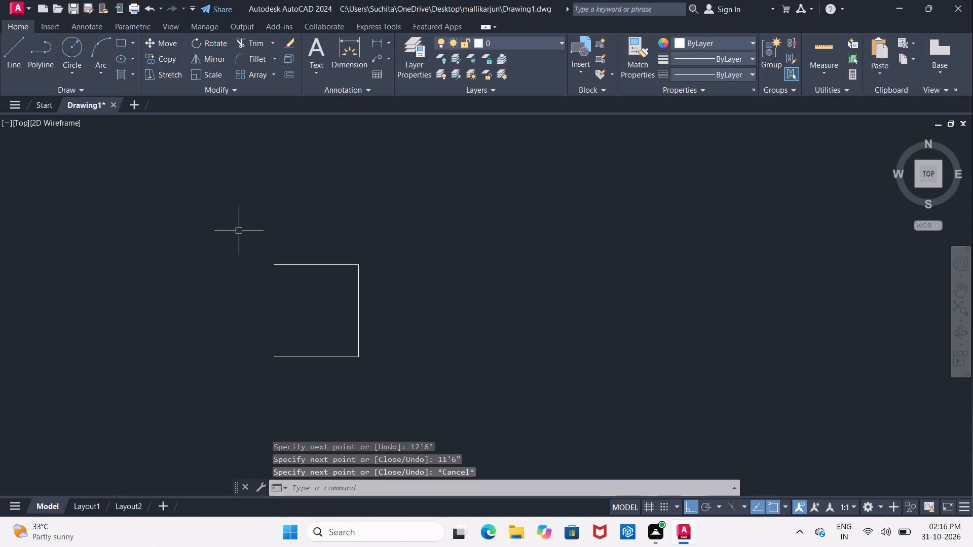
scroll(245, 233, up, 1)
middle_drag(277, 192, 278, 176)
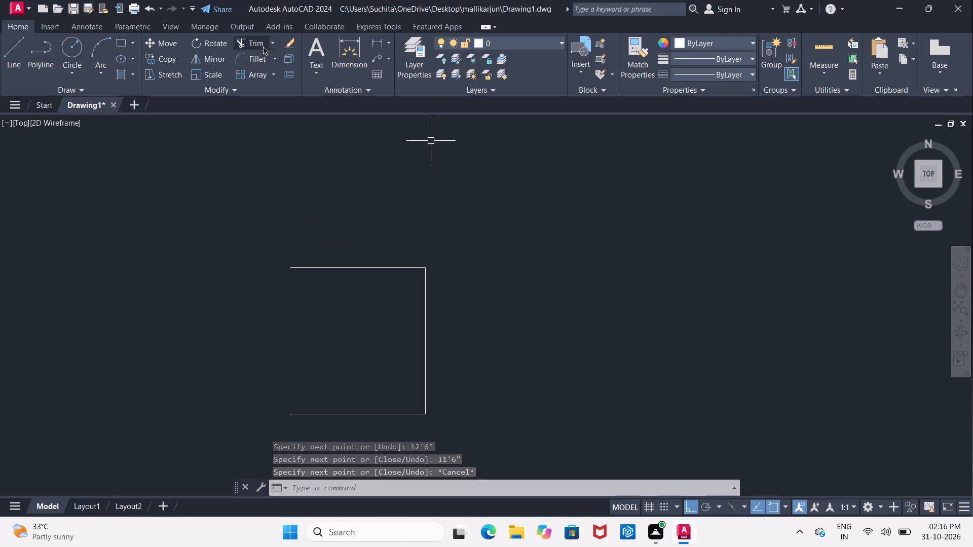
click(10, 61)
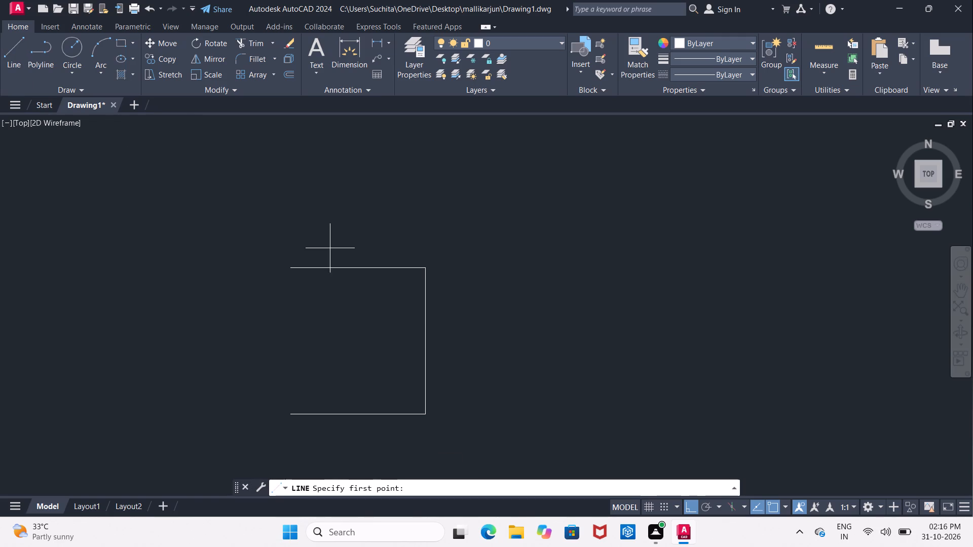
click(287, 270)
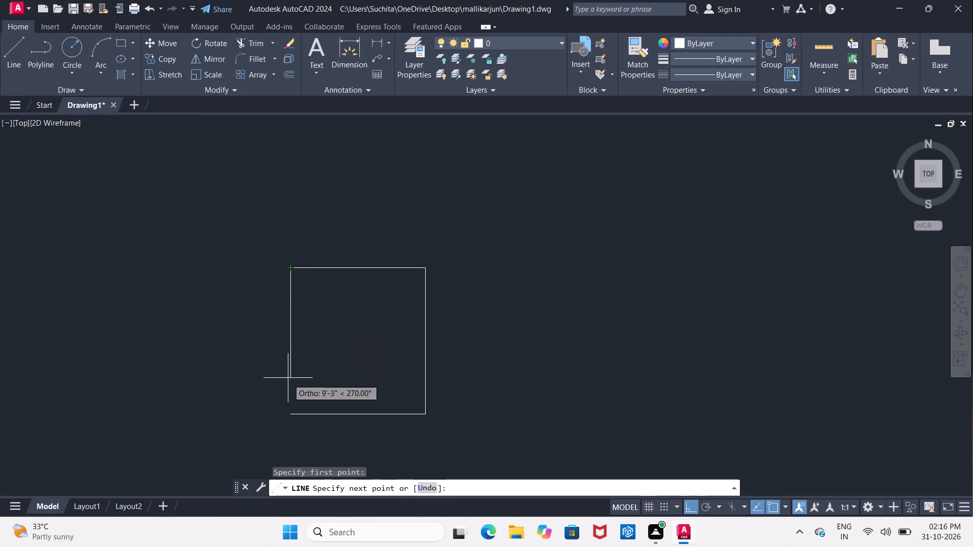
click(291, 411)
key(Escape)
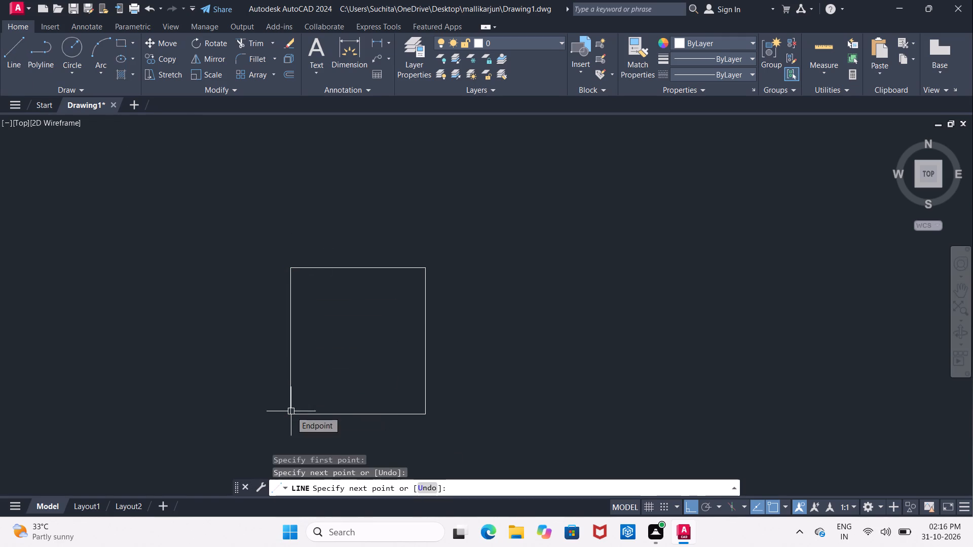
Offset the room's top, left and right lines outward by 4" to form the wall thickness.
key(o)
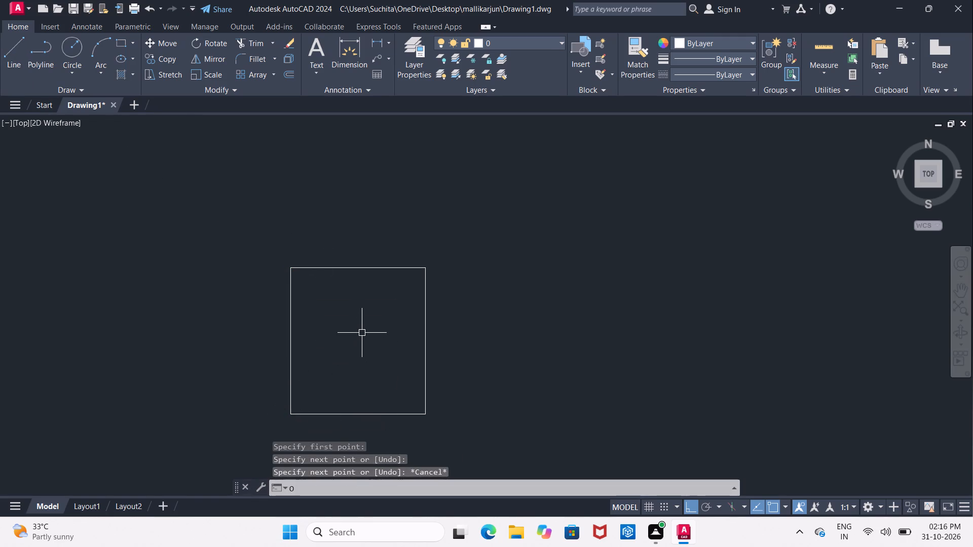
key(Return)
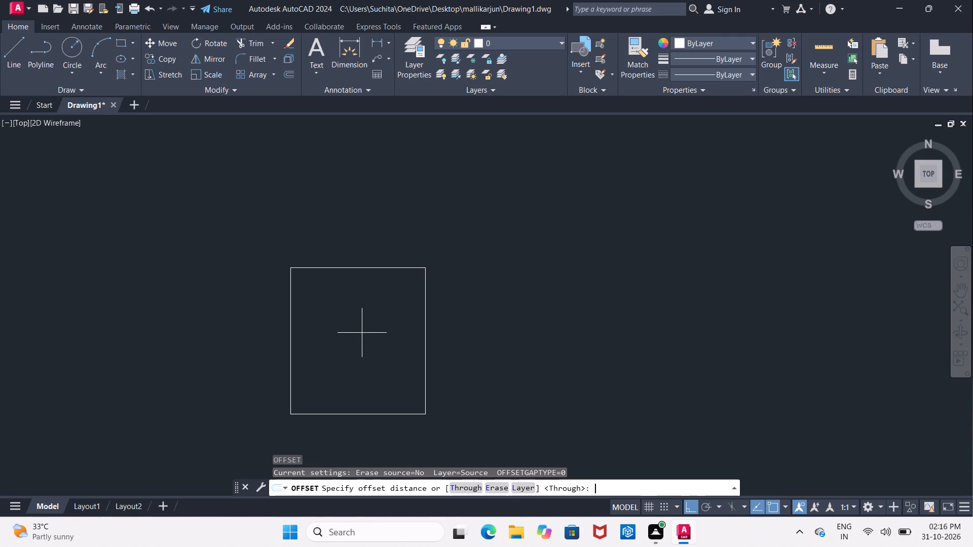
text(4")
key(Return)
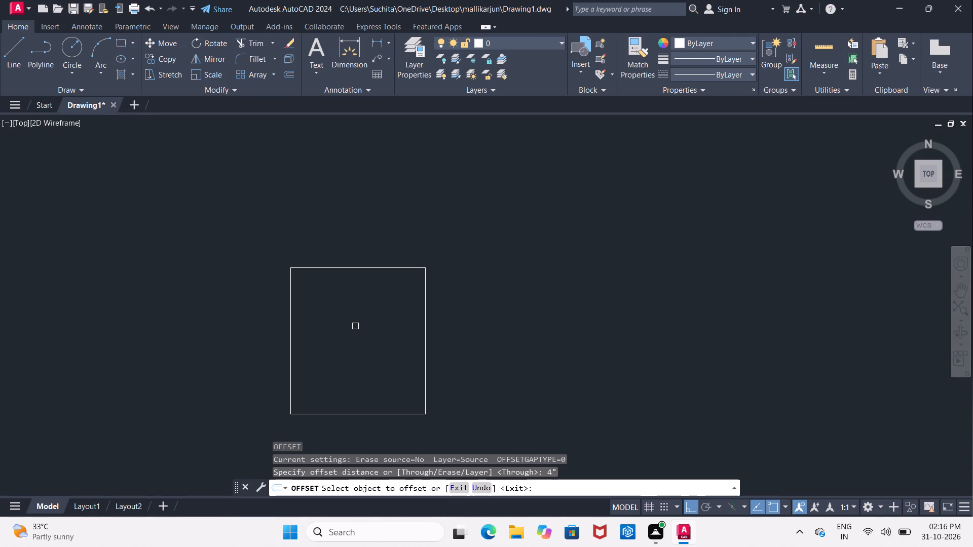
click(347, 267)
click(342, 209)
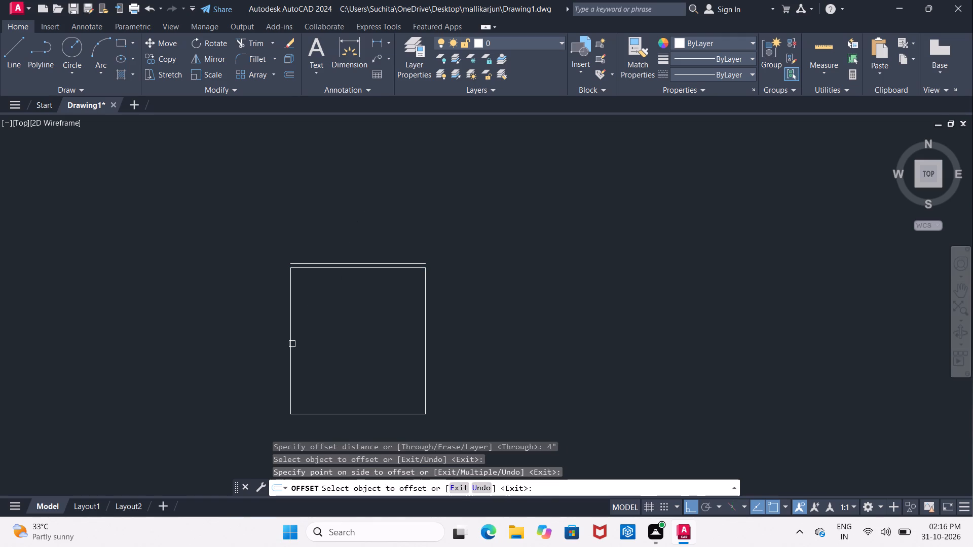
click(292, 344)
click(99, 343)
middle_drag(315, 349, 296, 238)
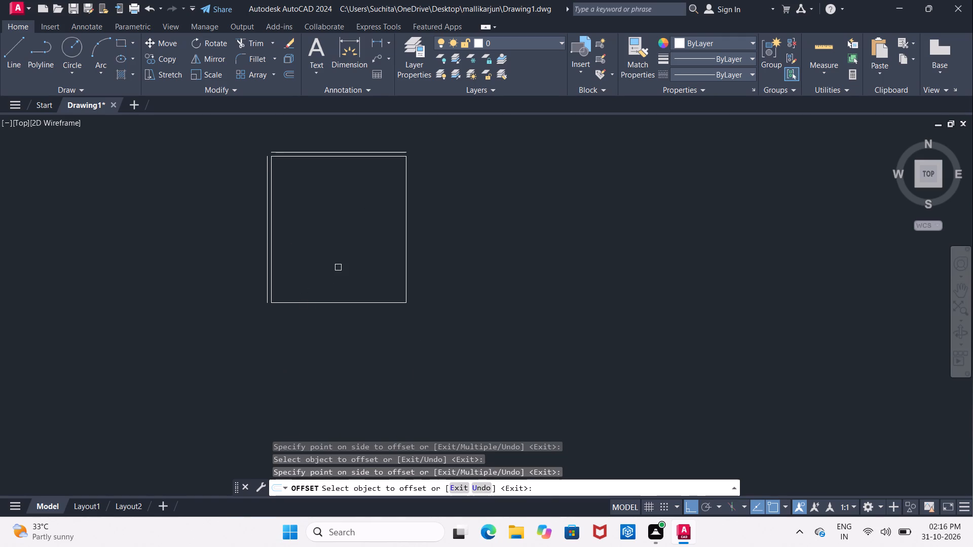
middle_drag(337, 275, 325, 314)
drag(393, 269, 402, 267)
click(438, 262)
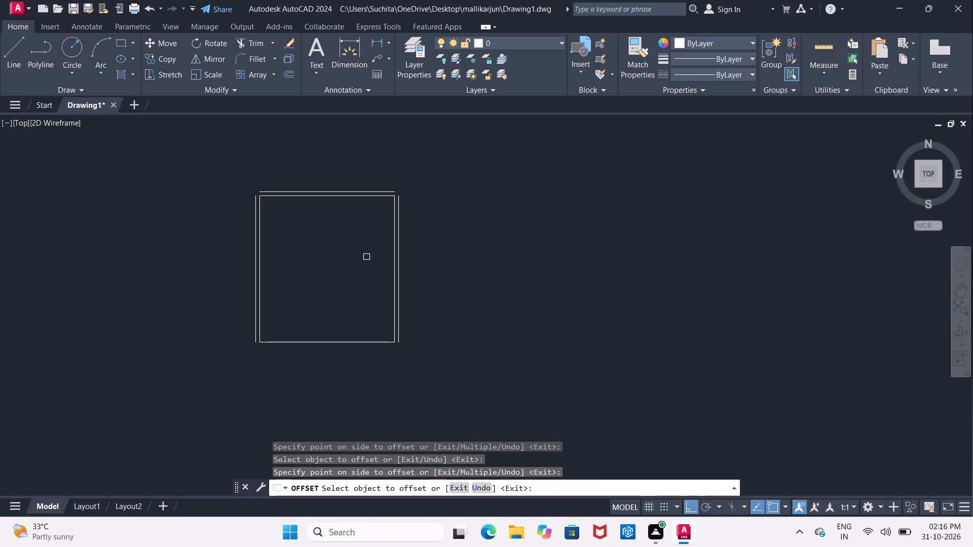
key(Escape)
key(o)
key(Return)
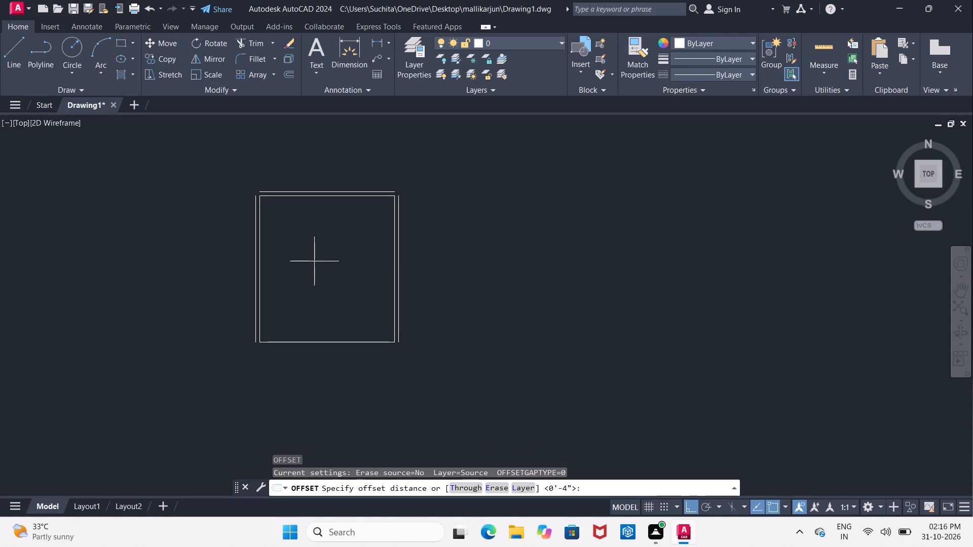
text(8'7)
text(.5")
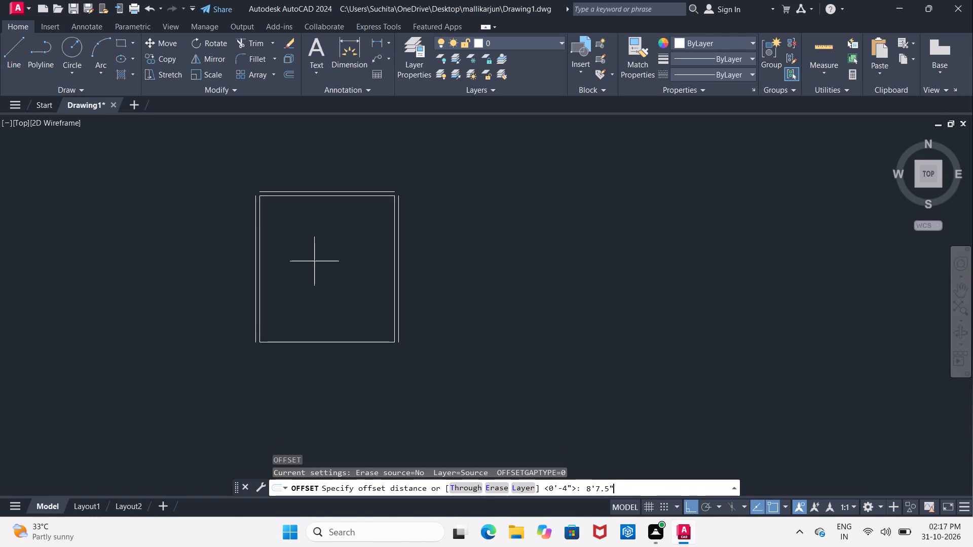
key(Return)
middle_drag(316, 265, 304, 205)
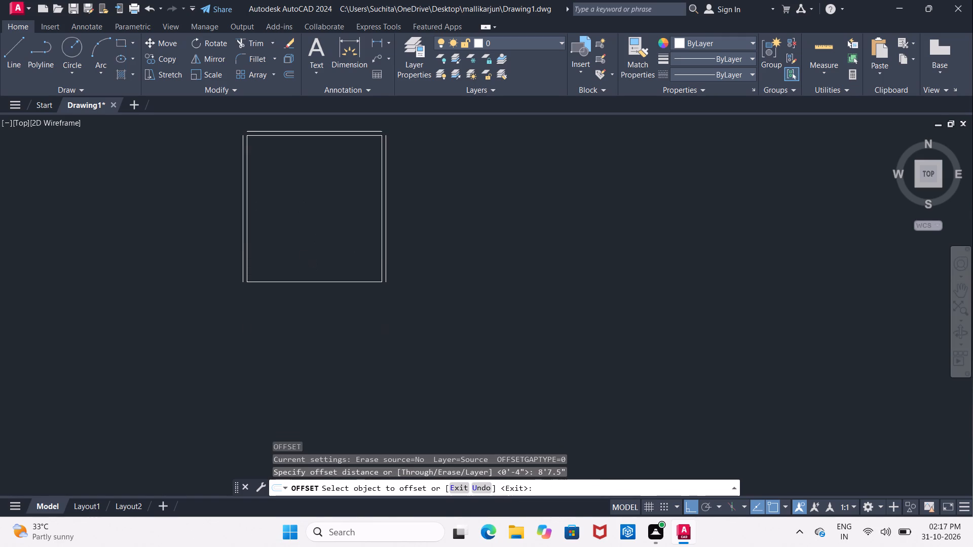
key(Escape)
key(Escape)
Offset the room's bottom line outward by 4" to form the bottom wall.
key(o)
key(Return)
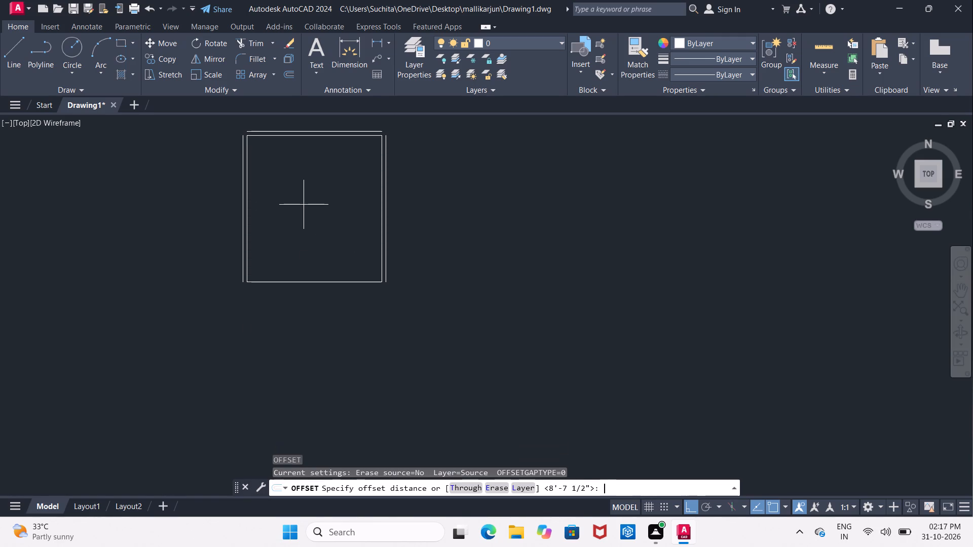
text(4")
key(Return)
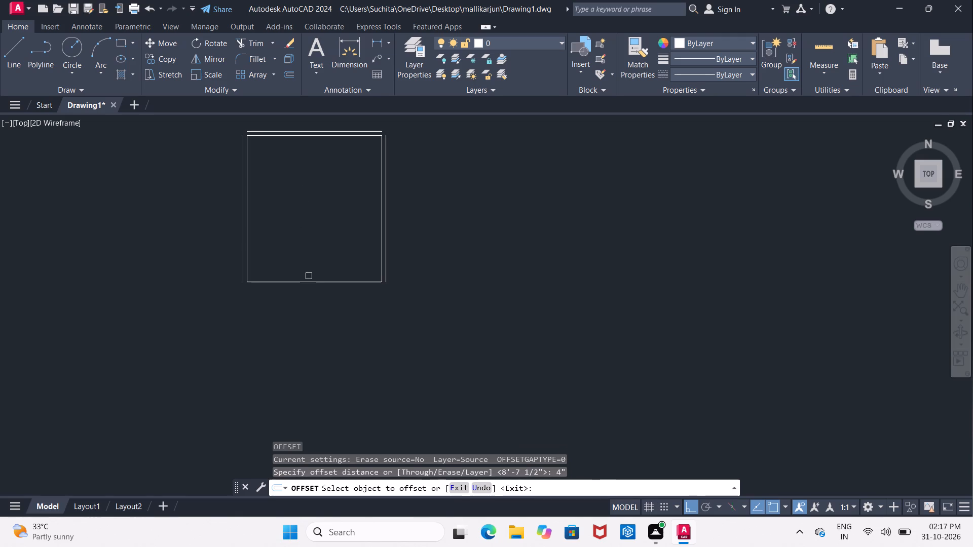
drag(309, 280, 313, 297)
click(322, 347)
middle_drag(325, 336, 311, 274)
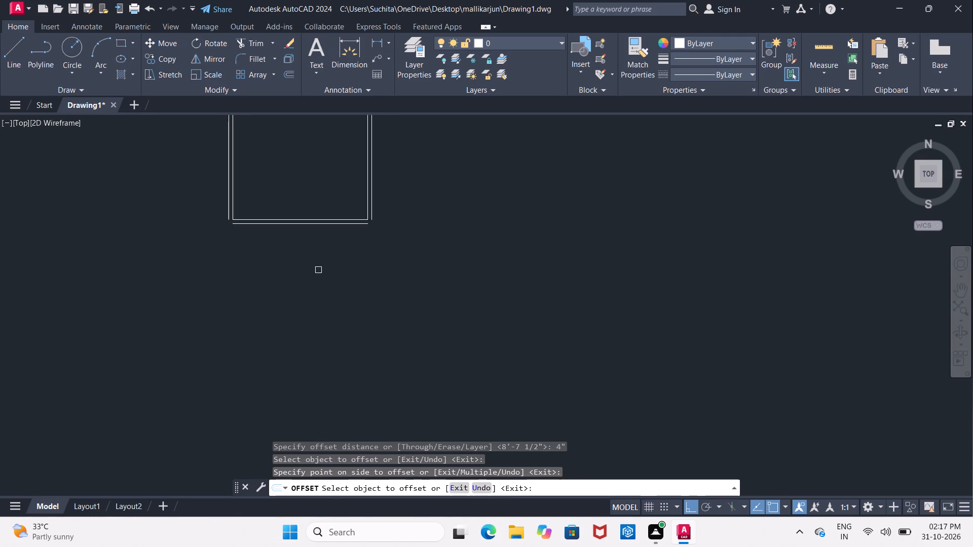
key(Escape)
Offset the lower line of the room's bottom wall downward by 8'7.5".
key(o)
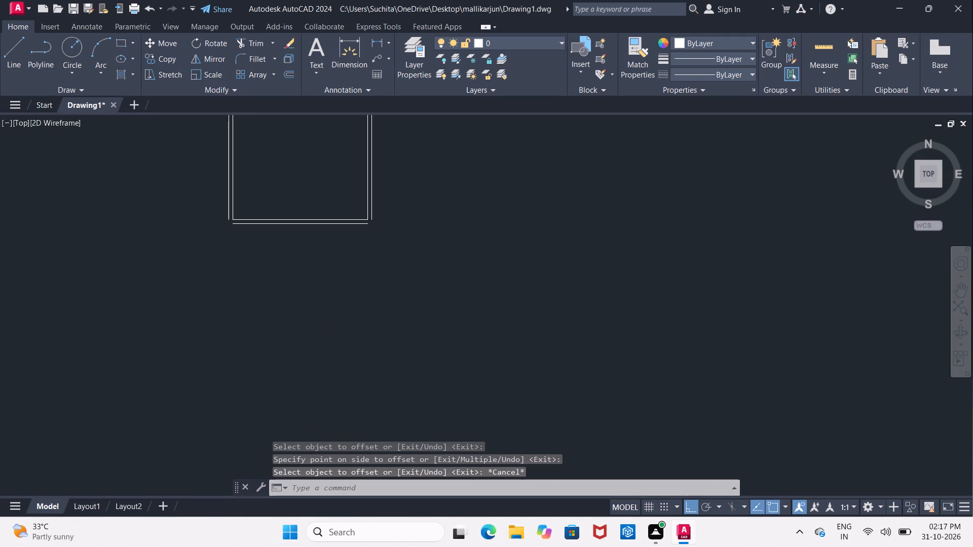
key(Return)
text(8'7.5")
key(Return)
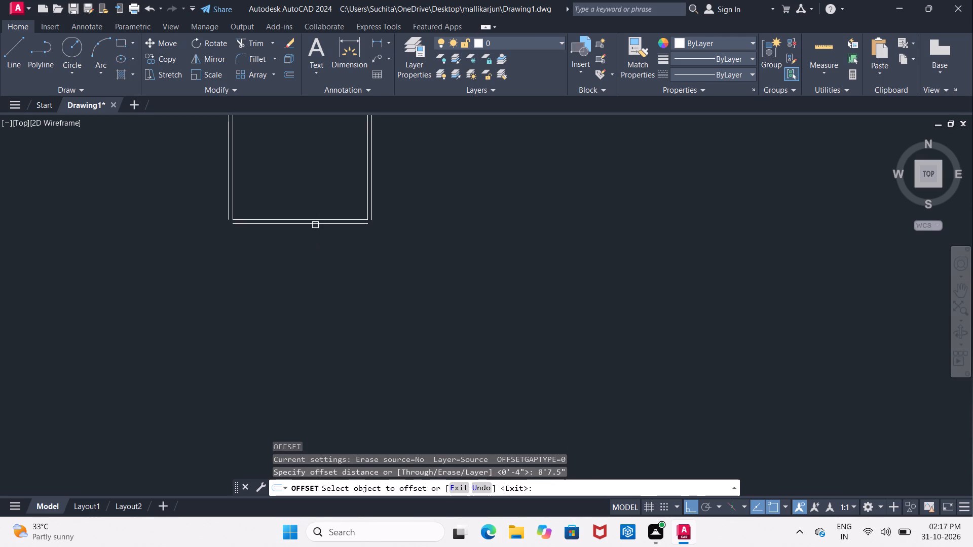
click(315, 225)
click(318, 283)
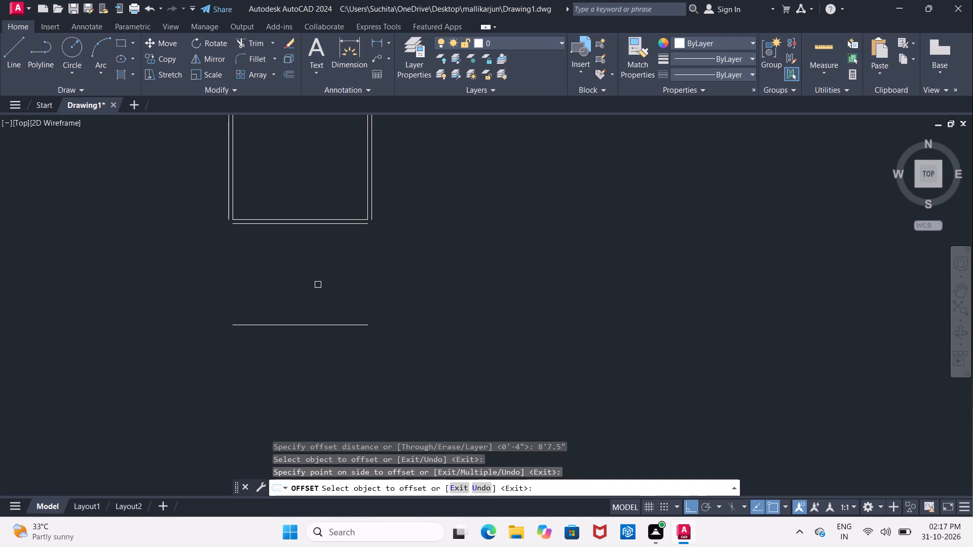
key(Return)
Offset the new horizontal line below the room downward by 4" to form the lower room's bottom wall.
key(Return)
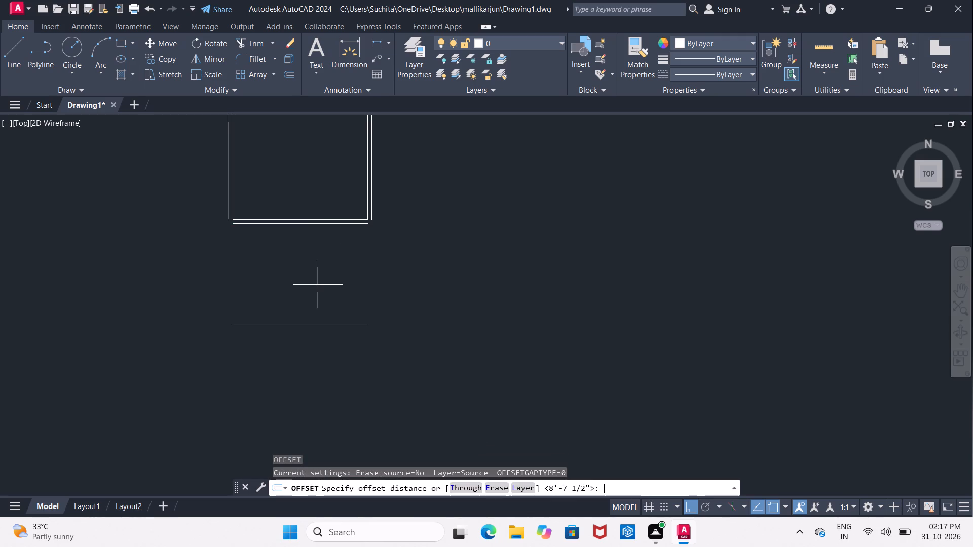
text(4")
key(Return)
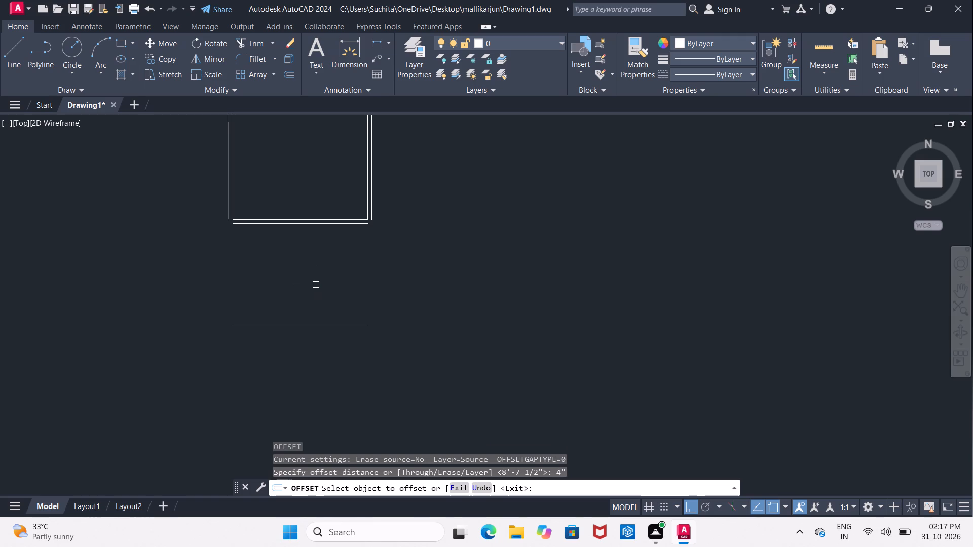
drag(309, 328, 309, 349)
drag(297, 326, 297, 331)
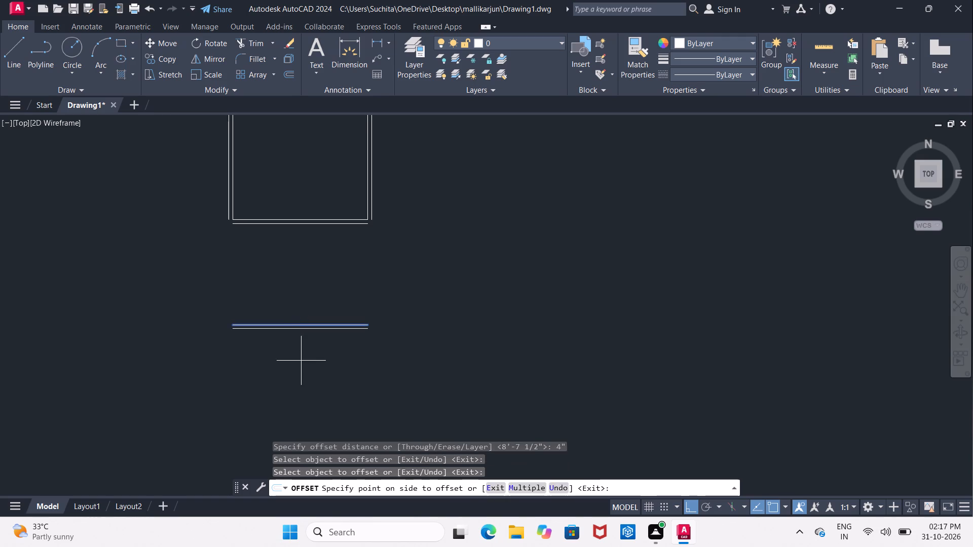
click(301, 361)
key(Escape)
Extend the upper room's inner left wall line down to the outer line of the lower room's bottom wall.
text(EX)
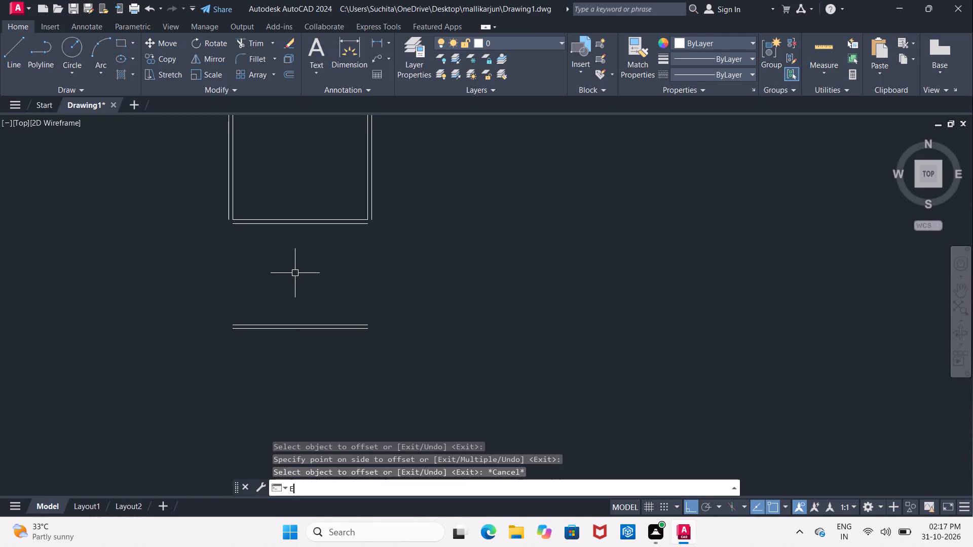
key(space)
key(space)
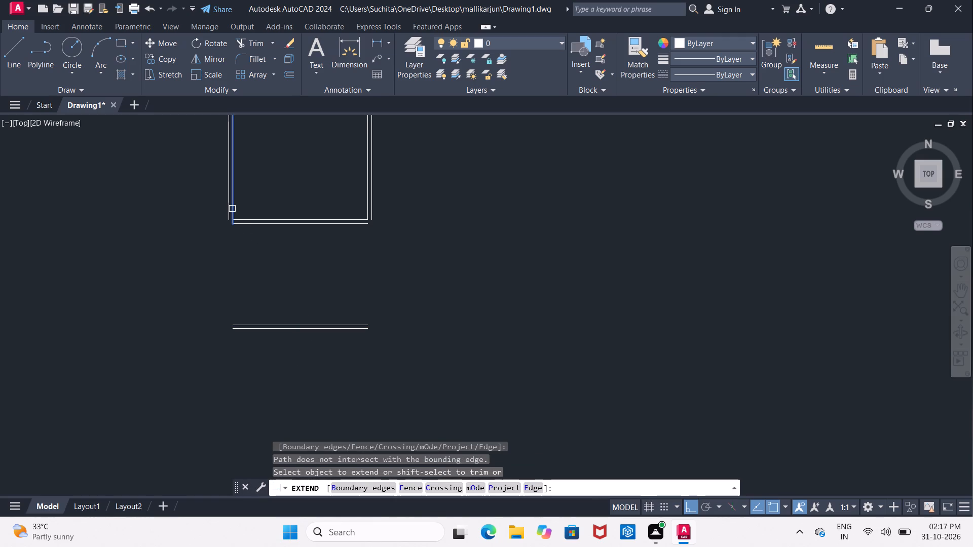
click(232, 209)
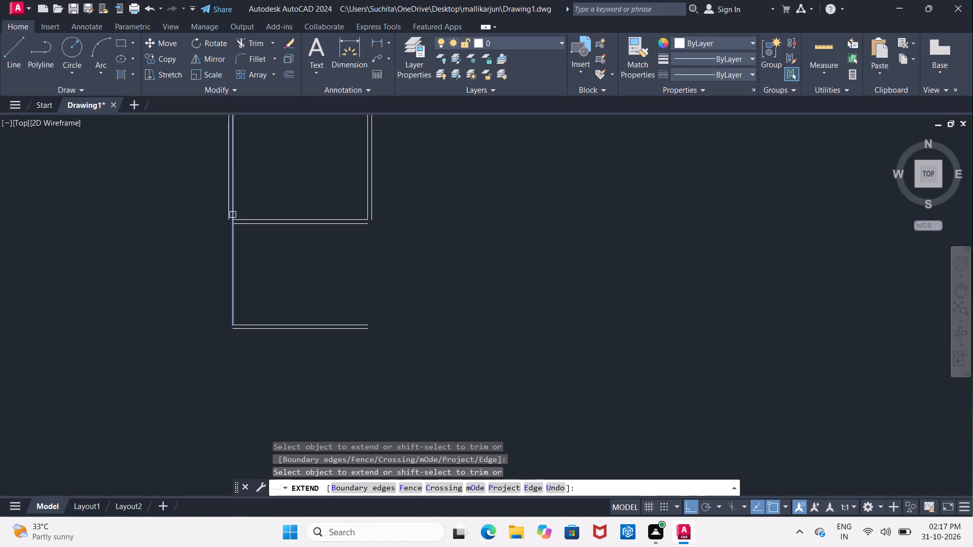
click(233, 215)
click(233, 227)
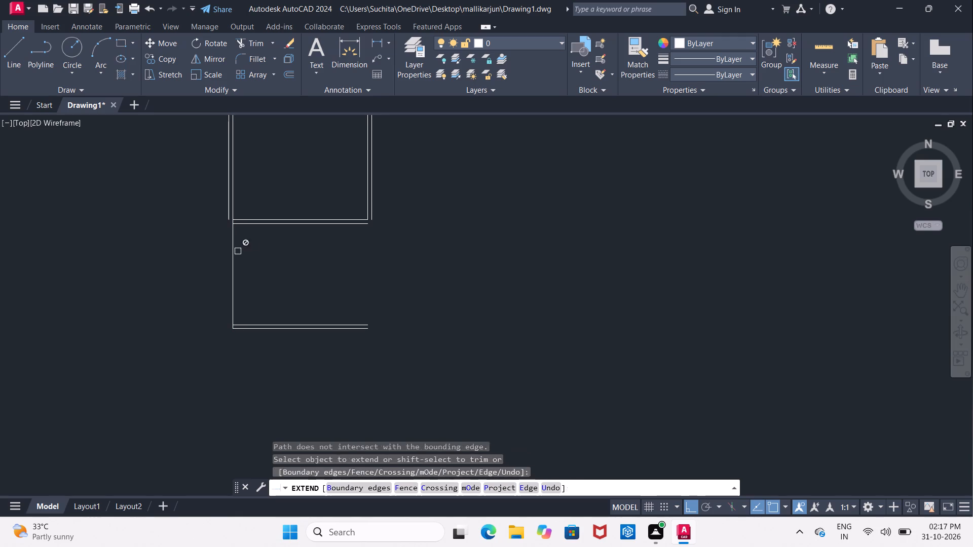
key(Escape)
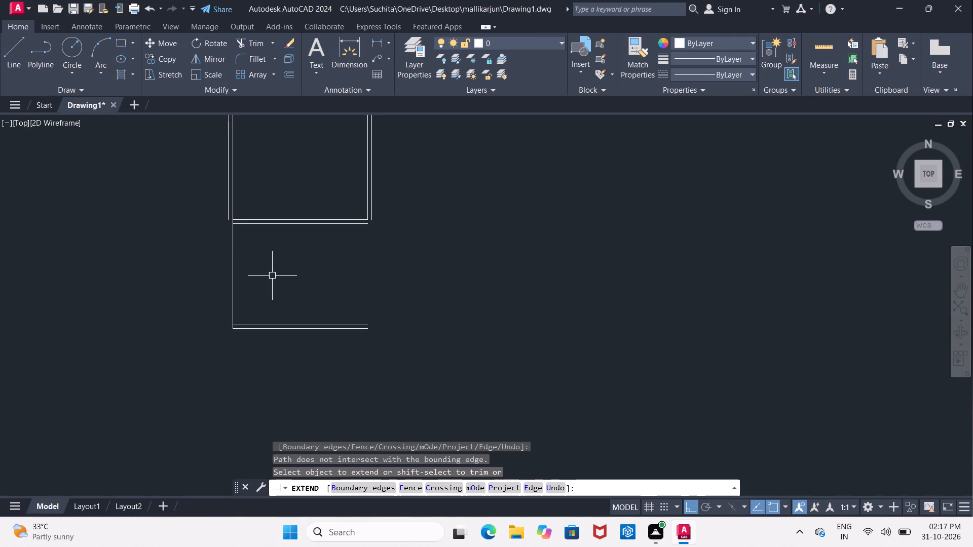
Offset the extended left wall line outward by 4" to form the lower room's left wall.
key(o)
key(Return)
text(4")
key(Return)
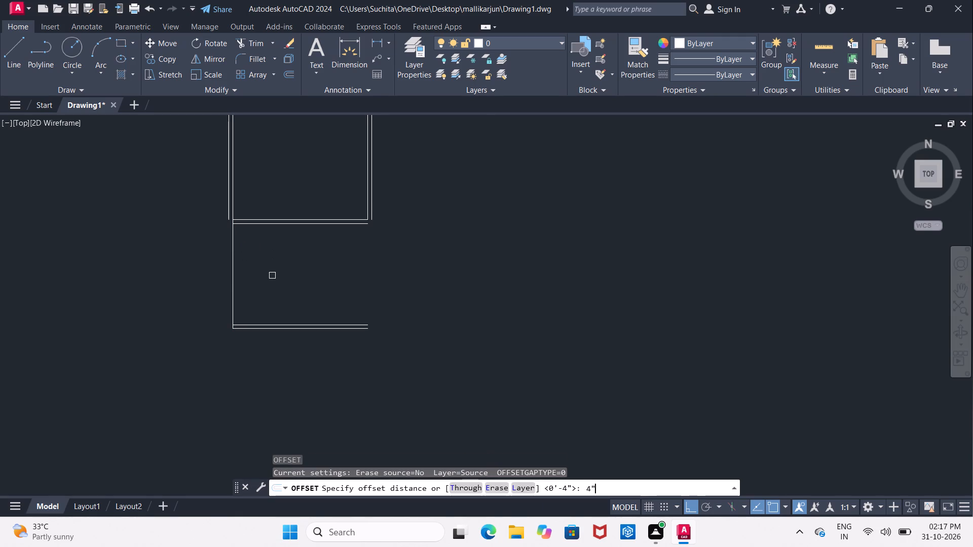
click(231, 282)
click(212, 285)
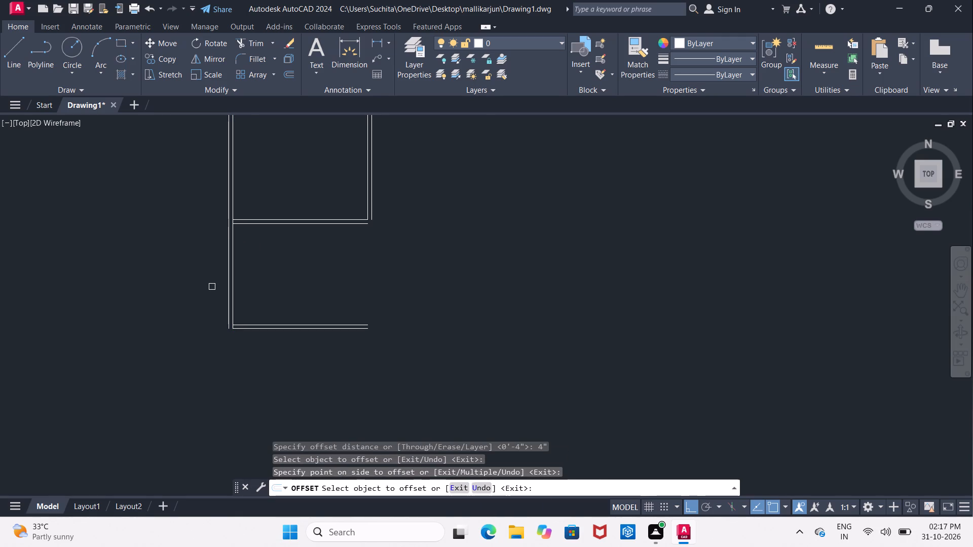
key(Return)
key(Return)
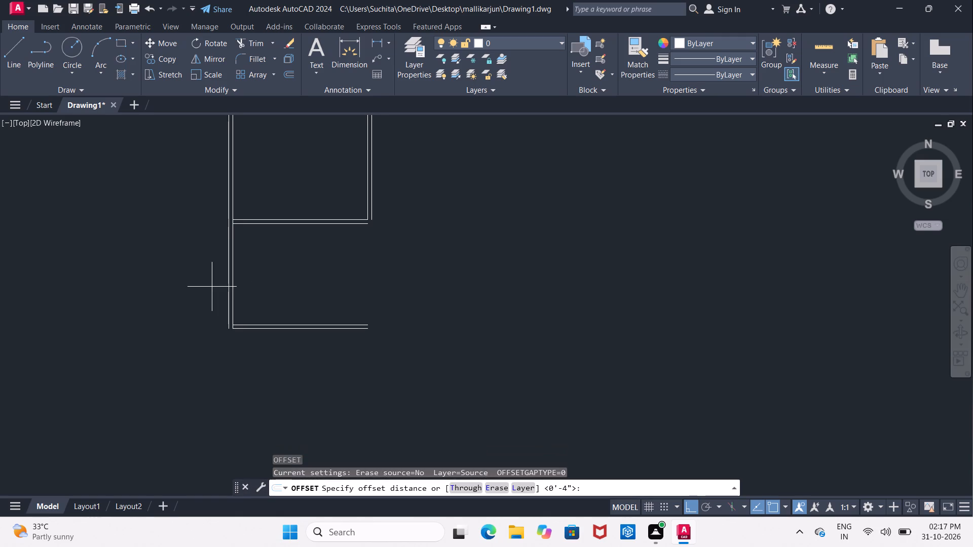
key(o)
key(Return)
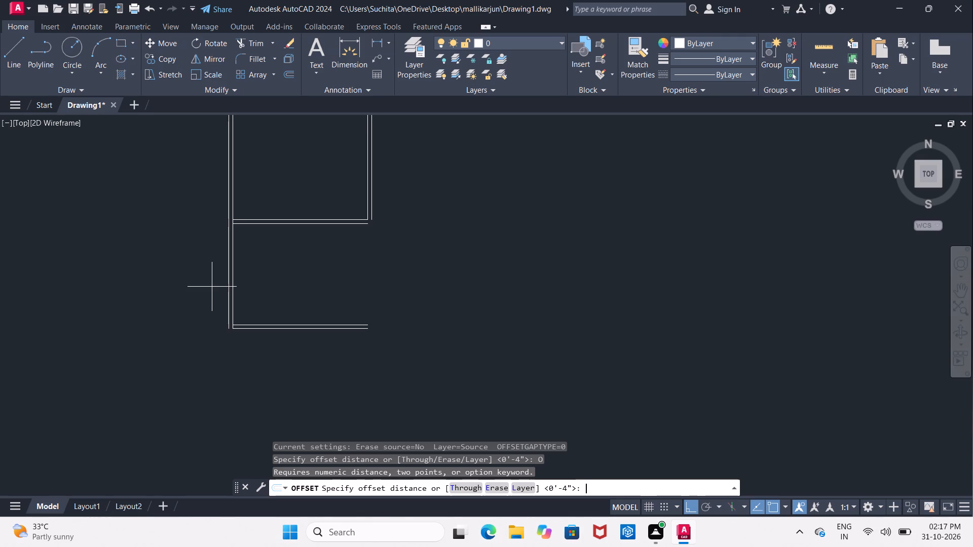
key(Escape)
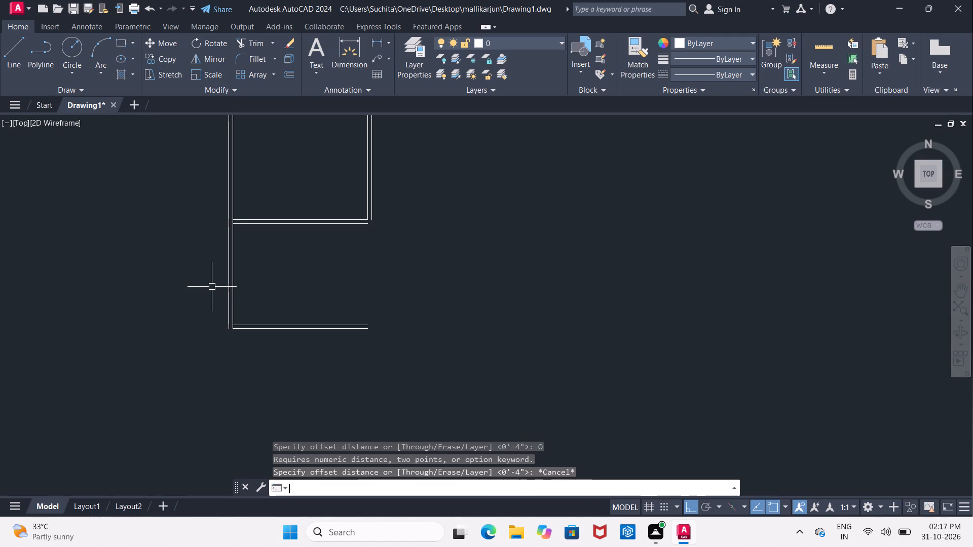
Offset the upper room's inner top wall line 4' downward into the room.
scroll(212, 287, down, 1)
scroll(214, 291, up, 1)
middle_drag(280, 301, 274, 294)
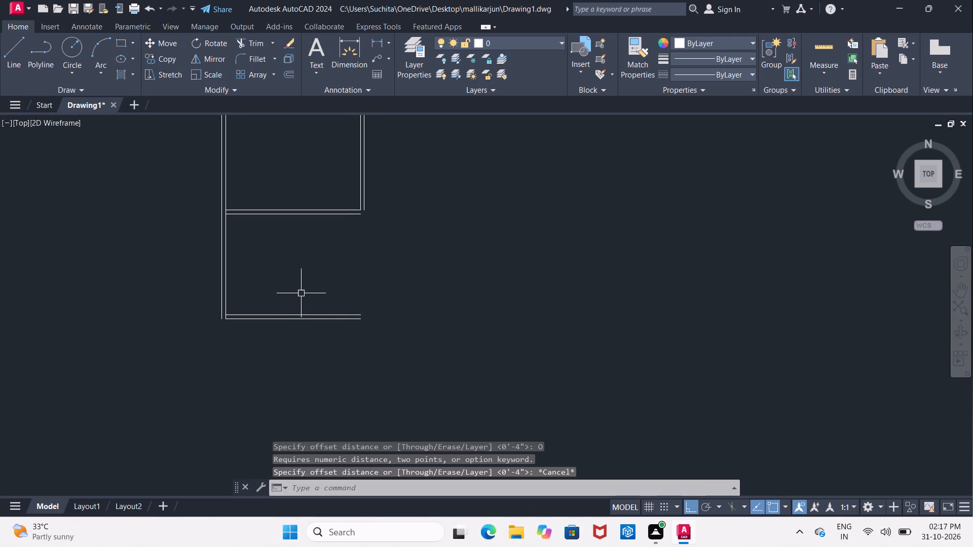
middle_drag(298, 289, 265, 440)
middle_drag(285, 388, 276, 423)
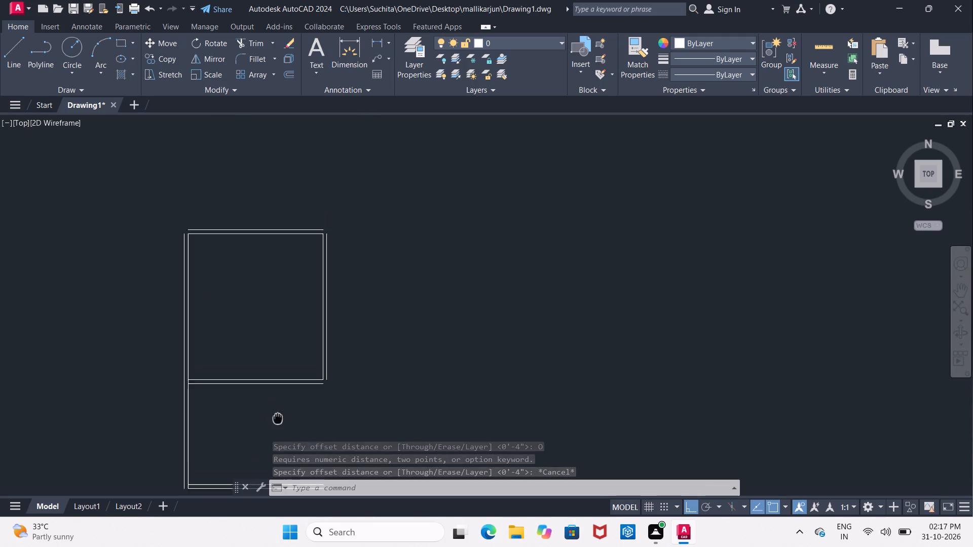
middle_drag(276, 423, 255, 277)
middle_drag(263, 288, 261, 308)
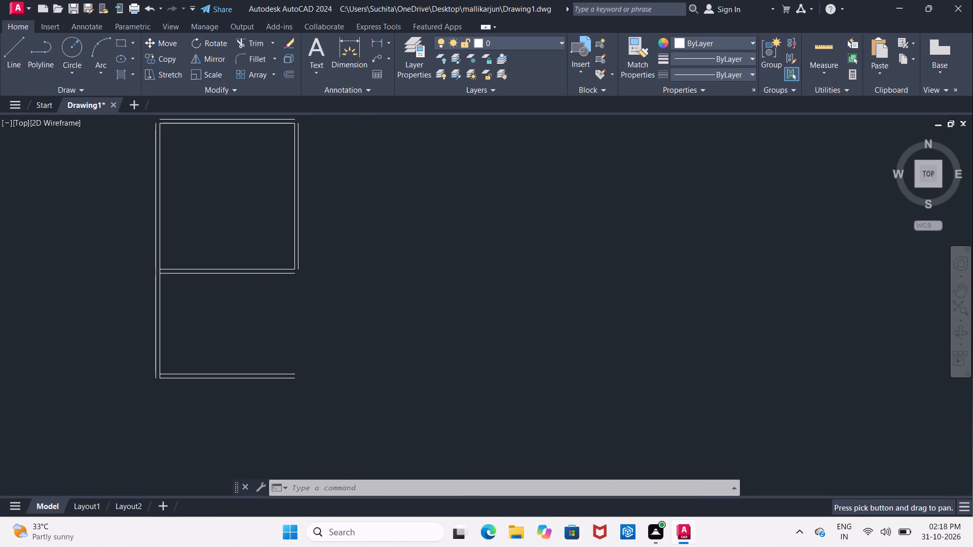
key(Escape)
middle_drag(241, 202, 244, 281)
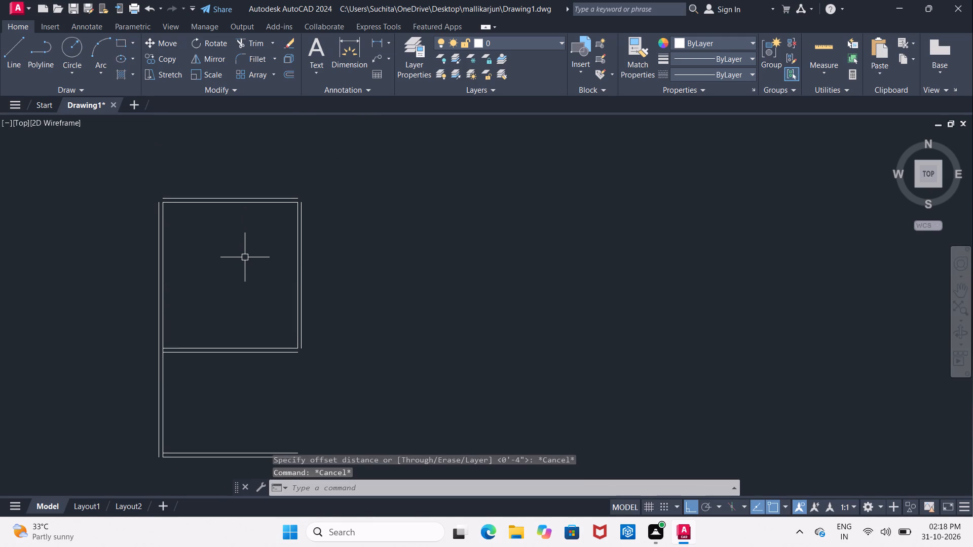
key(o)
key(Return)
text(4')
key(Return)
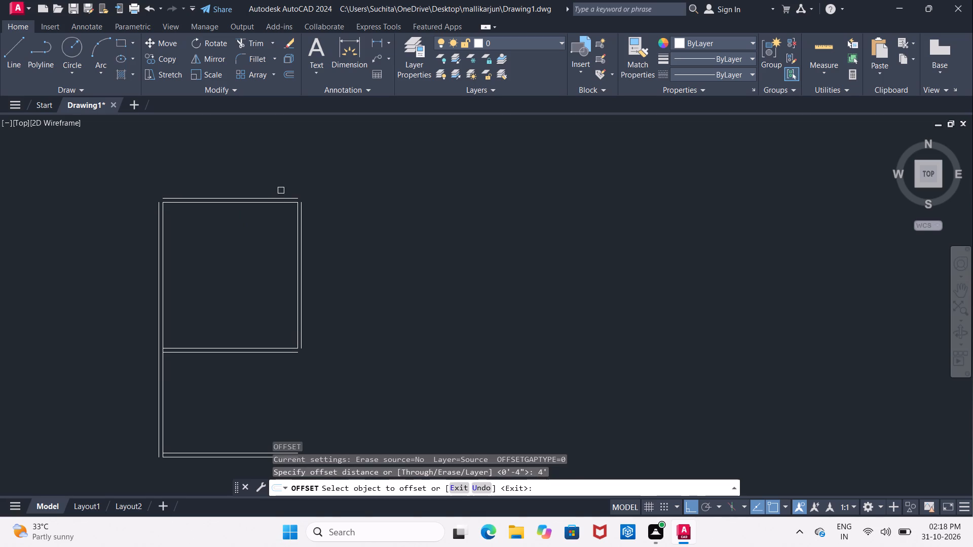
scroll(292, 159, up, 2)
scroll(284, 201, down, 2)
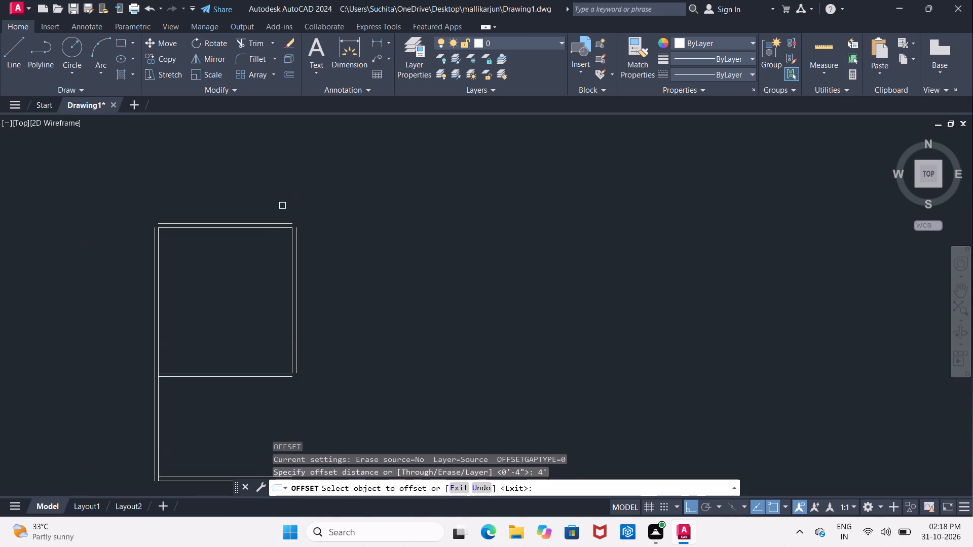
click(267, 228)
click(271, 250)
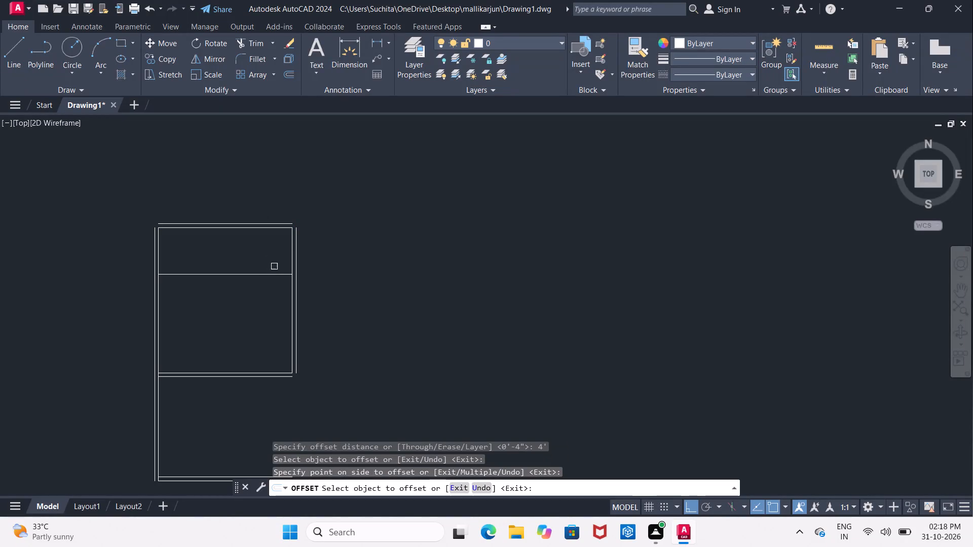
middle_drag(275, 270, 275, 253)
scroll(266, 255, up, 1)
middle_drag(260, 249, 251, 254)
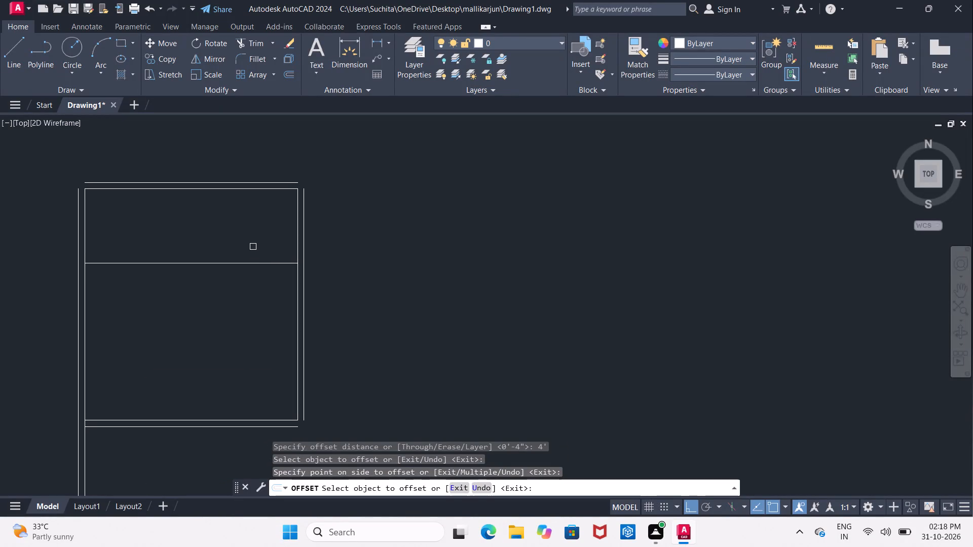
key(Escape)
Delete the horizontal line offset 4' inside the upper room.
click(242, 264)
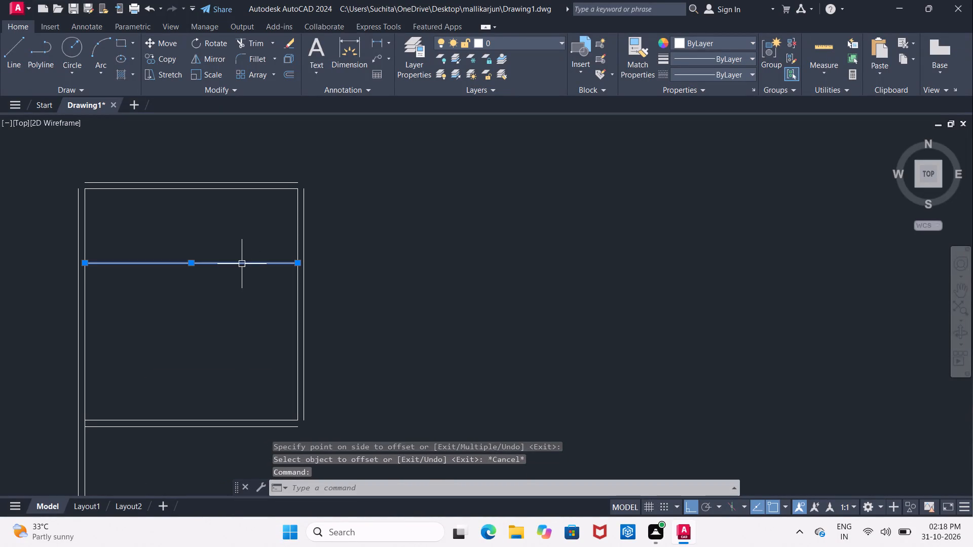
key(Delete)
Extend the upper room's inner right wall line down to the outer line of the lower room's bottom wall.
scroll(243, 265, down, 2)
middle_drag(245, 266, 242, 258)
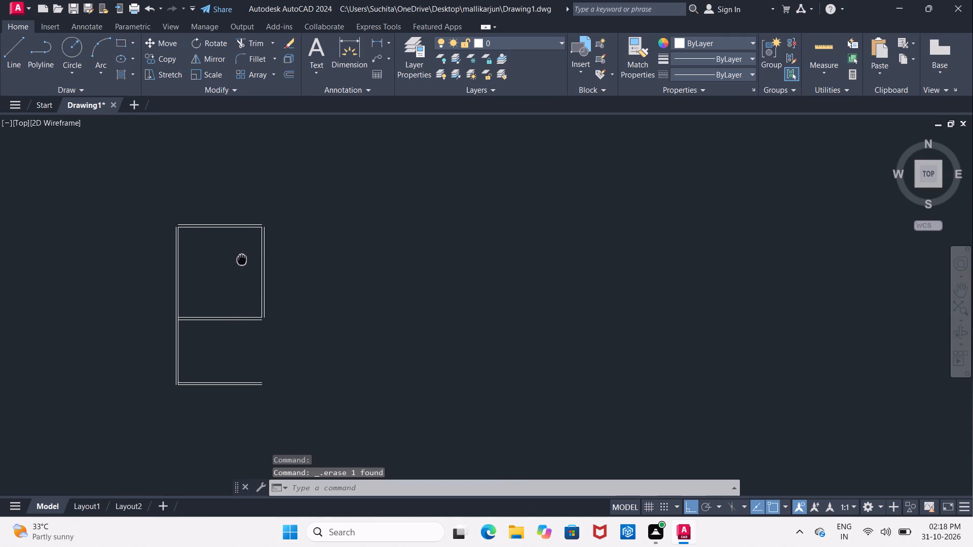
middle_drag(242, 258, 243, 236)
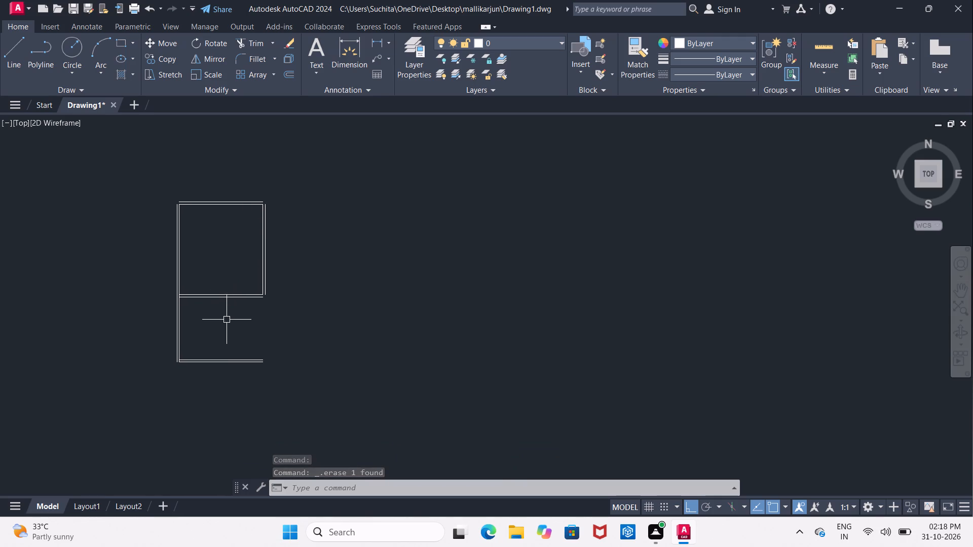
scroll(227, 320, up, 3)
middle_drag(236, 315, 263, 234)
scroll(265, 226, down, 2)
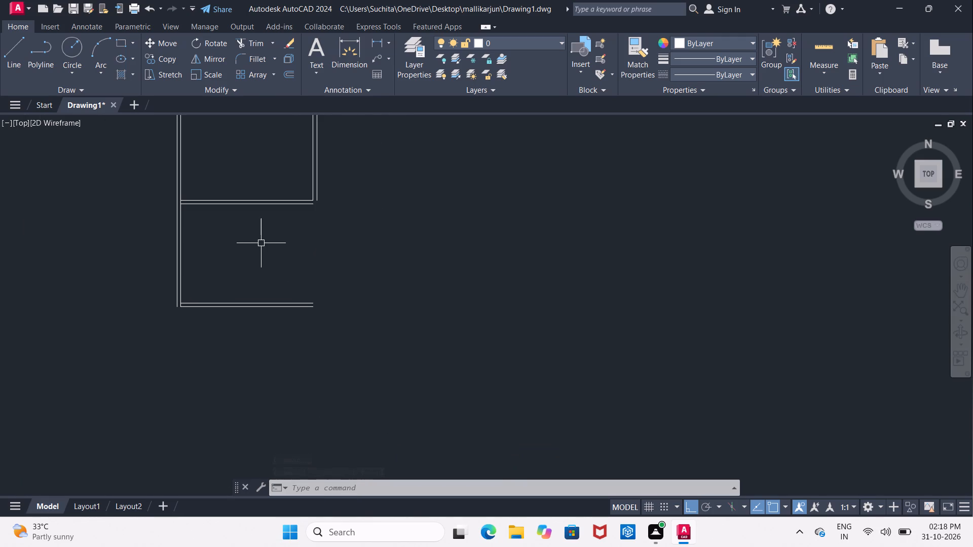
key(Escape)
key(e)
text(X)
key(space)
key(space)
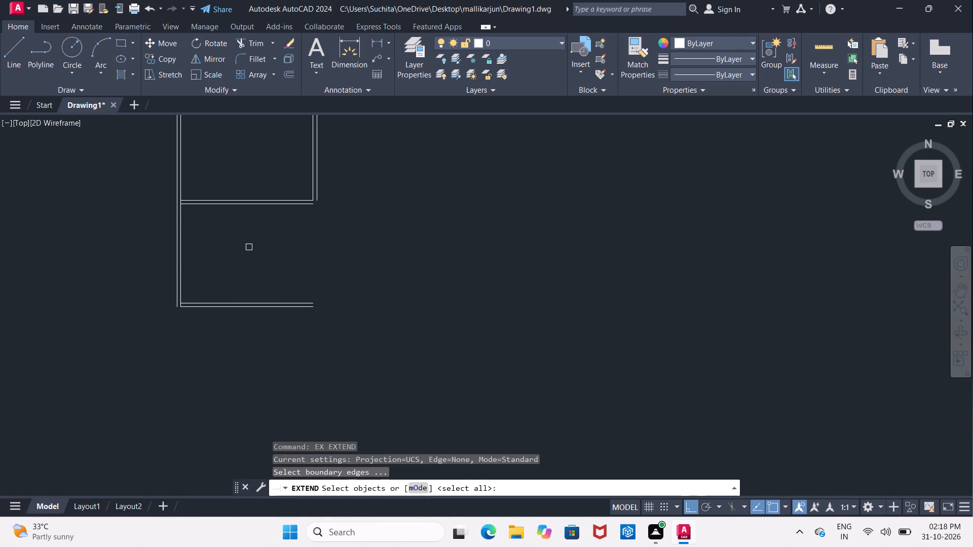
click(313, 196)
click(314, 201)
double_click(312, 196)
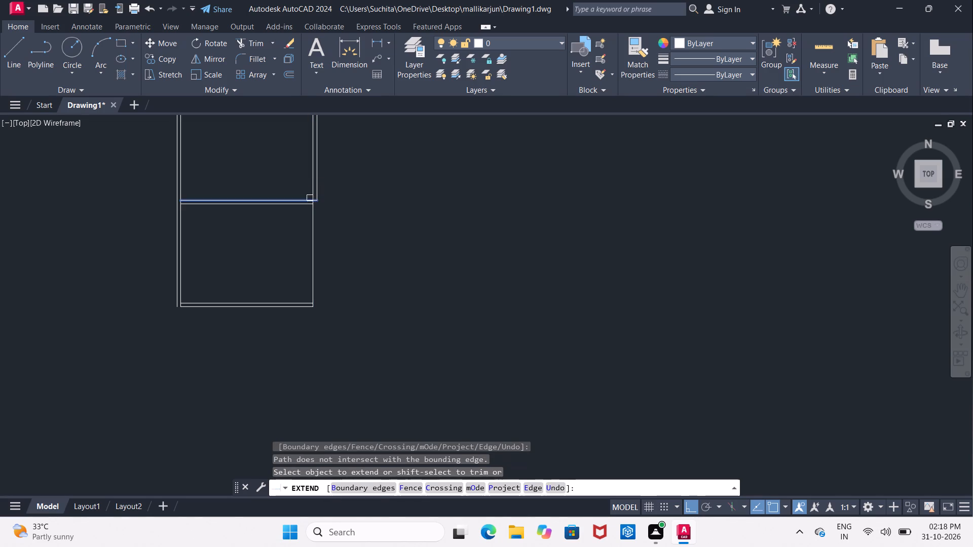
key(Escape)
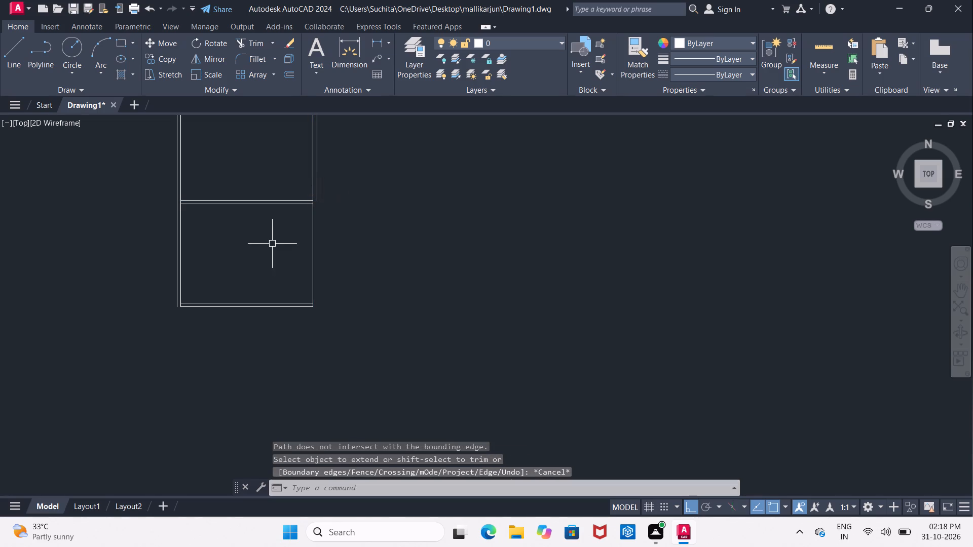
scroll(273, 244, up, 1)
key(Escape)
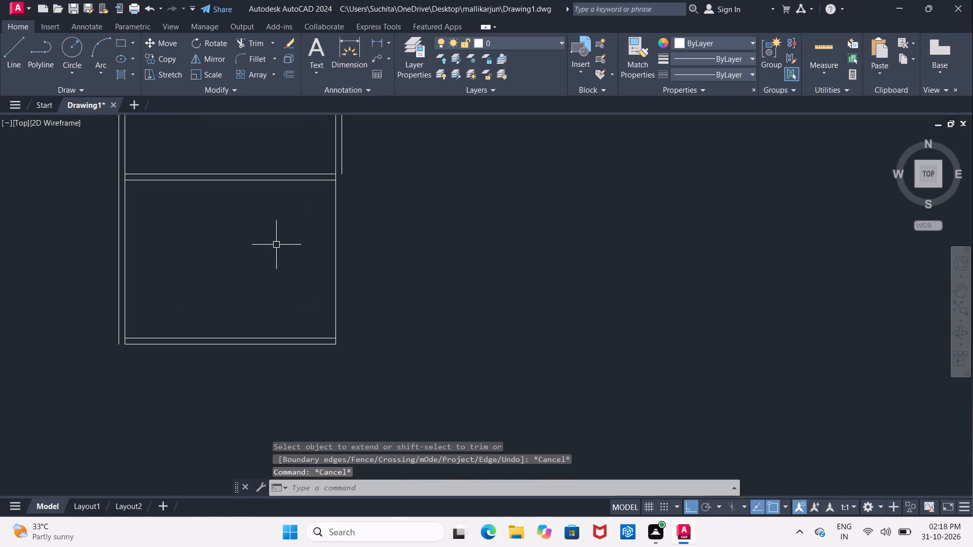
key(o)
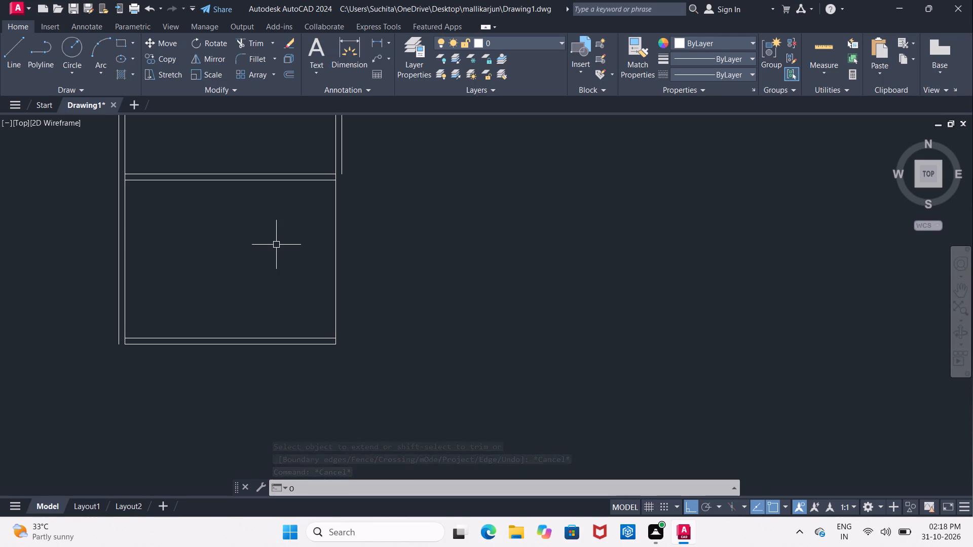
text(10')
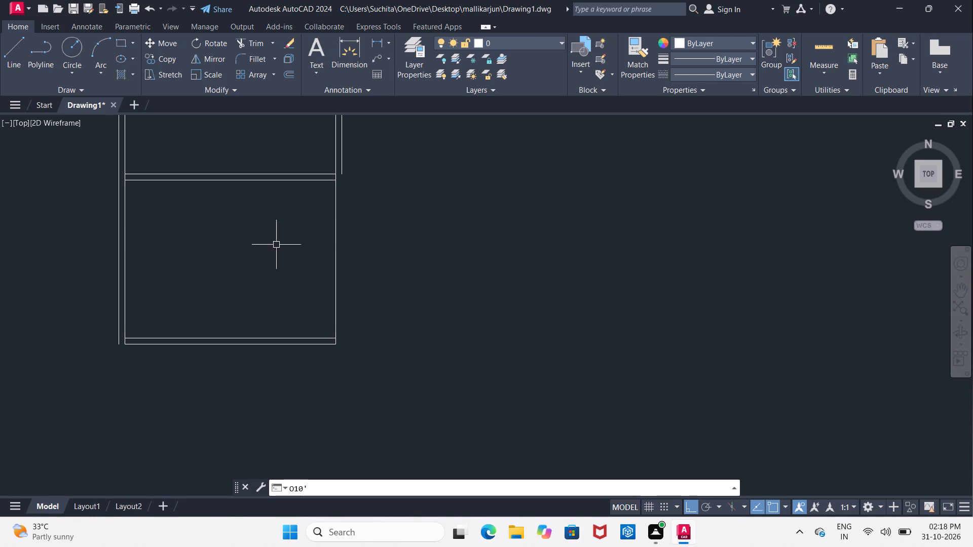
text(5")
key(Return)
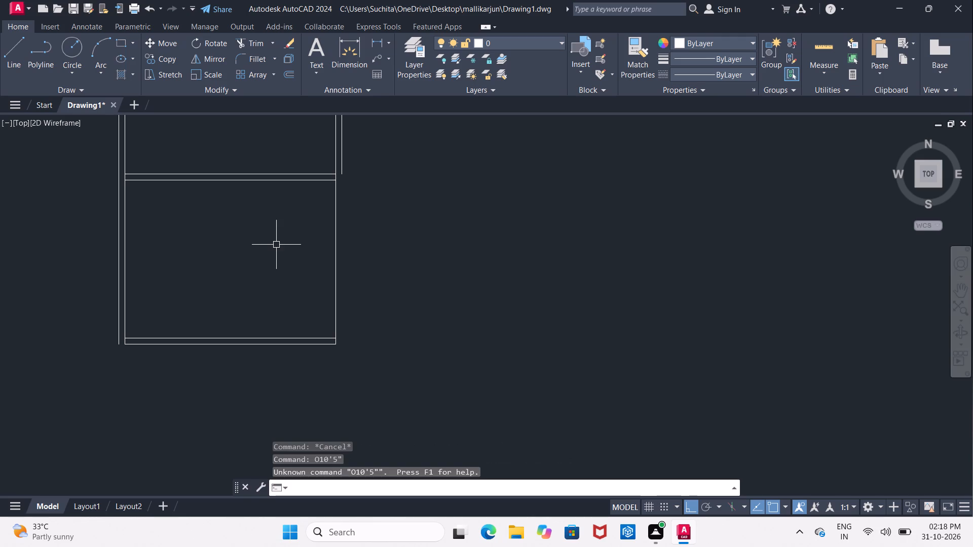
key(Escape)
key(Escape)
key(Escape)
Offset the outer line of the lower room's bottom wall 10'5" downward.
key(o)
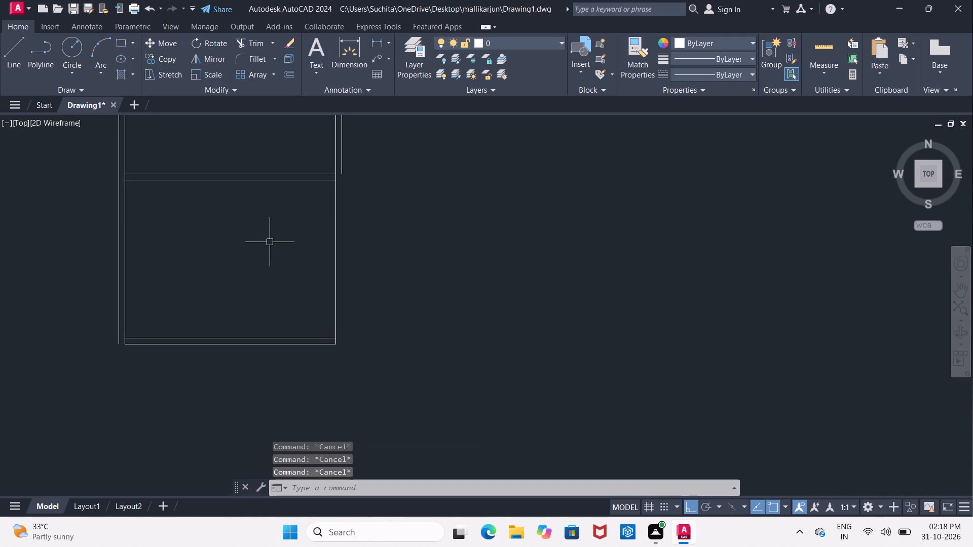
key(Return)
text(10')
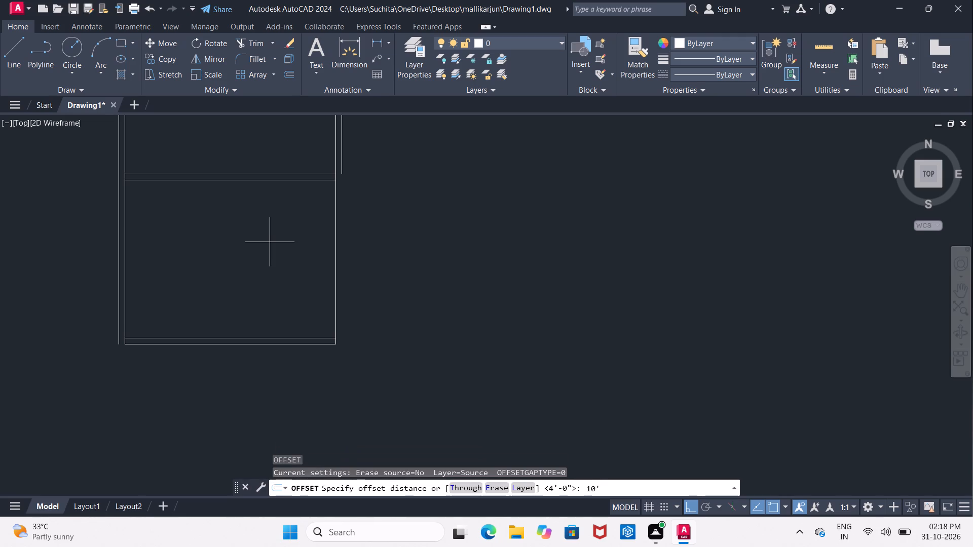
text(5")
key(Return)
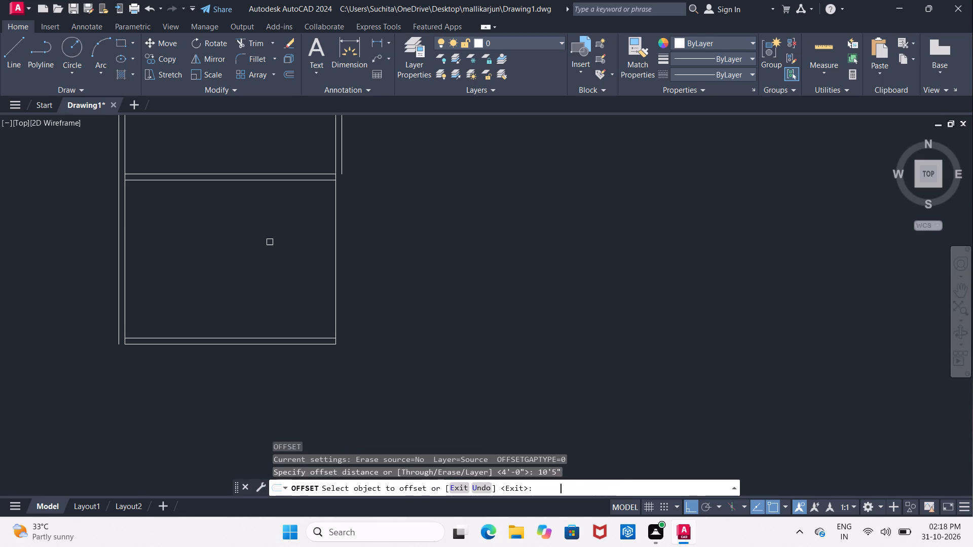
middle_drag(235, 290, 231, 153)
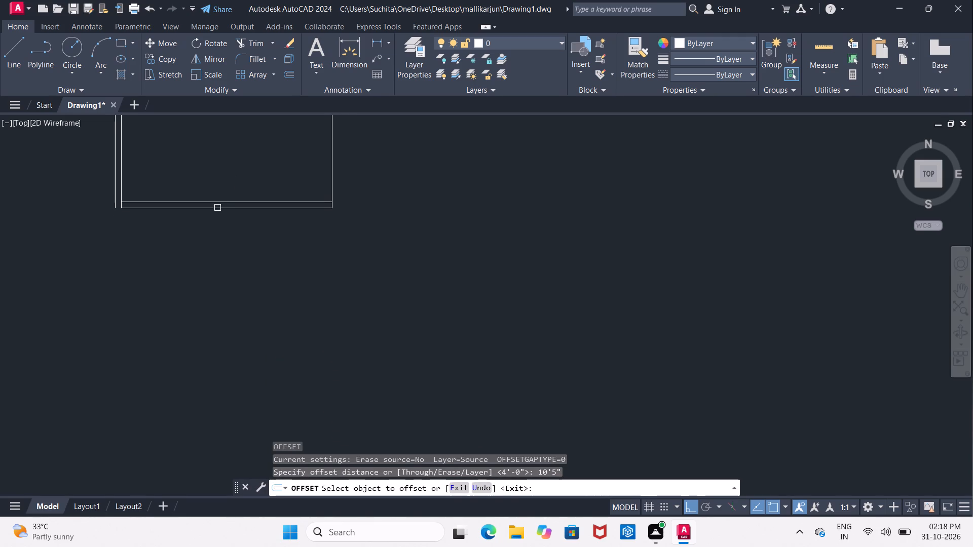
click(217, 208)
drag(212, 289, 212, 294)
middle_drag(230, 361, 240, 268)
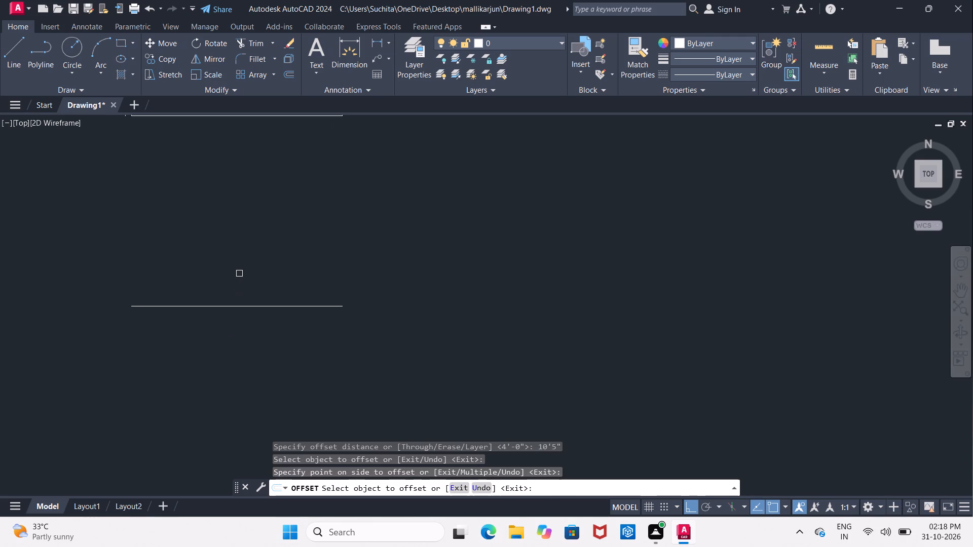
key(Return)
Offset the new bottom horizontal line 4" downward to form a double-line wall.
key(Return)
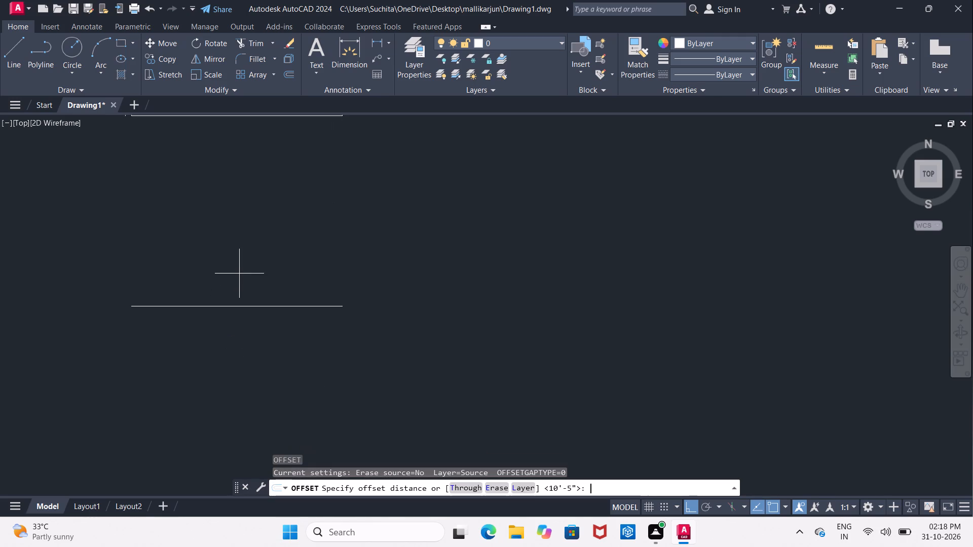
text(4")
key(Return)
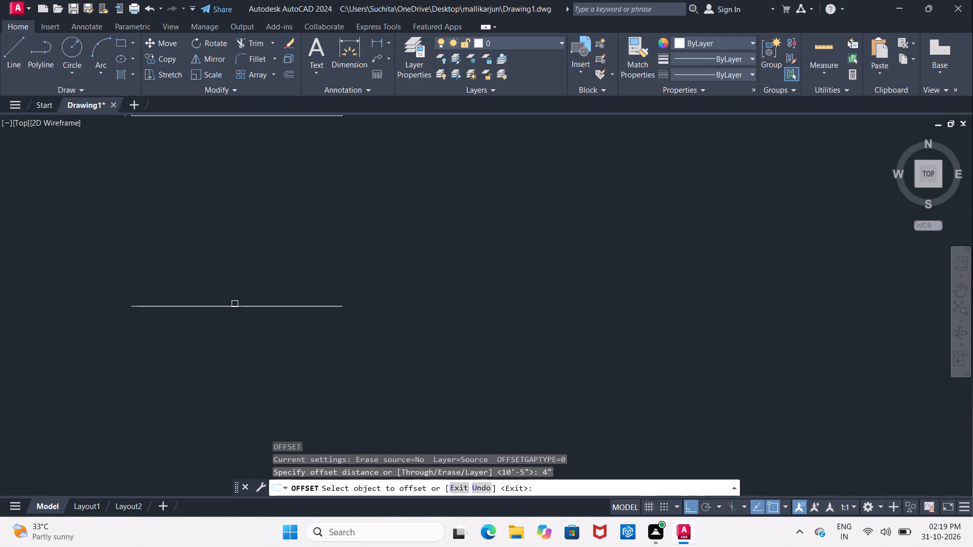
drag(235, 306, 235, 314)
click(237, 330)
middle_drag(173, 237, 176, 280)
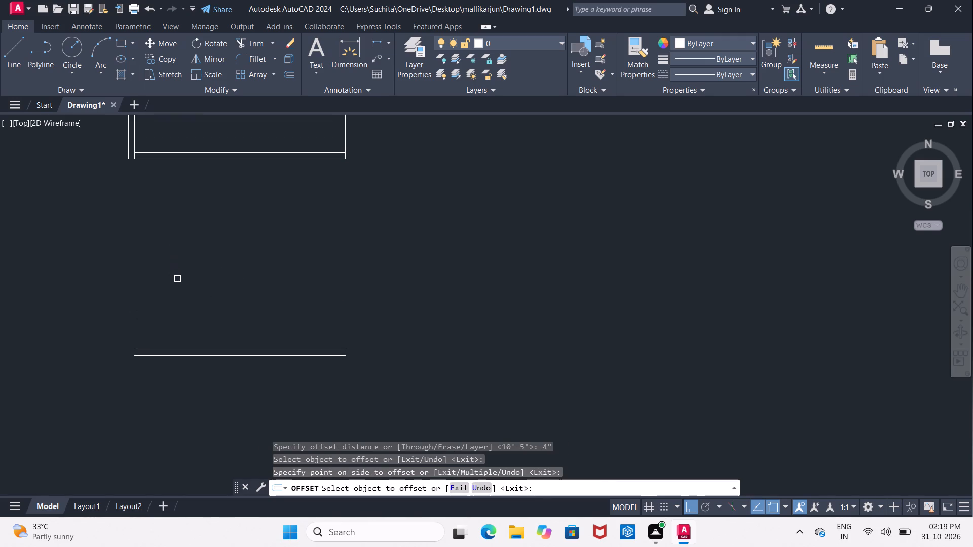
middle_drag(182, 278, 197, 275)
key(Escape)
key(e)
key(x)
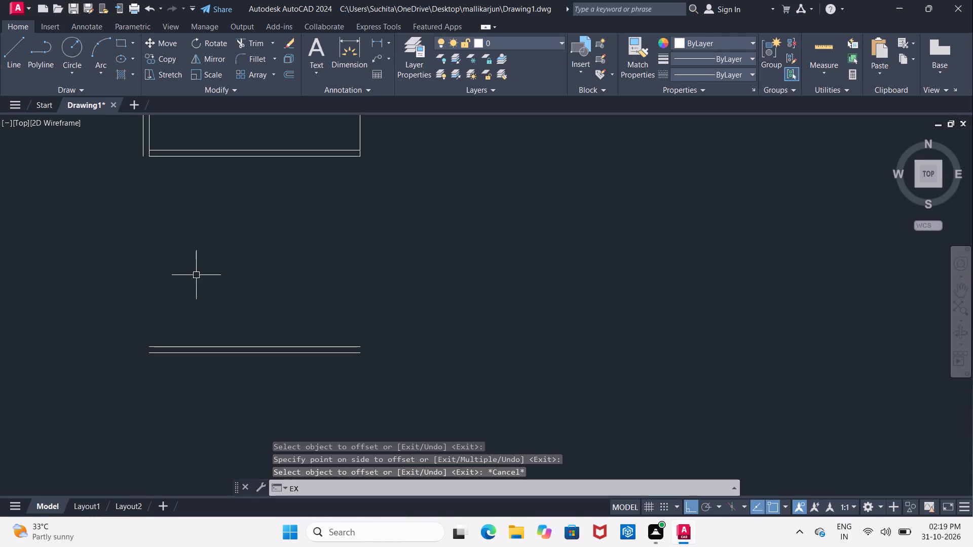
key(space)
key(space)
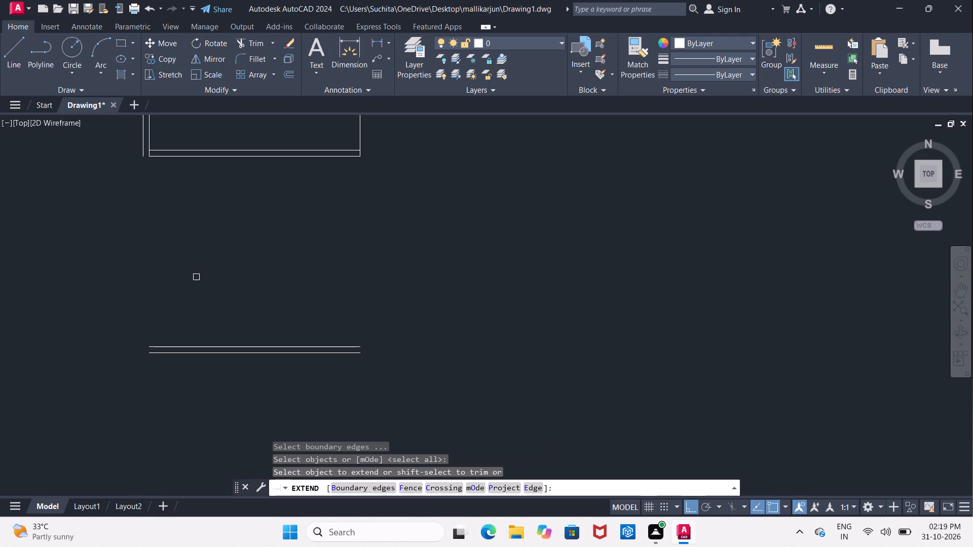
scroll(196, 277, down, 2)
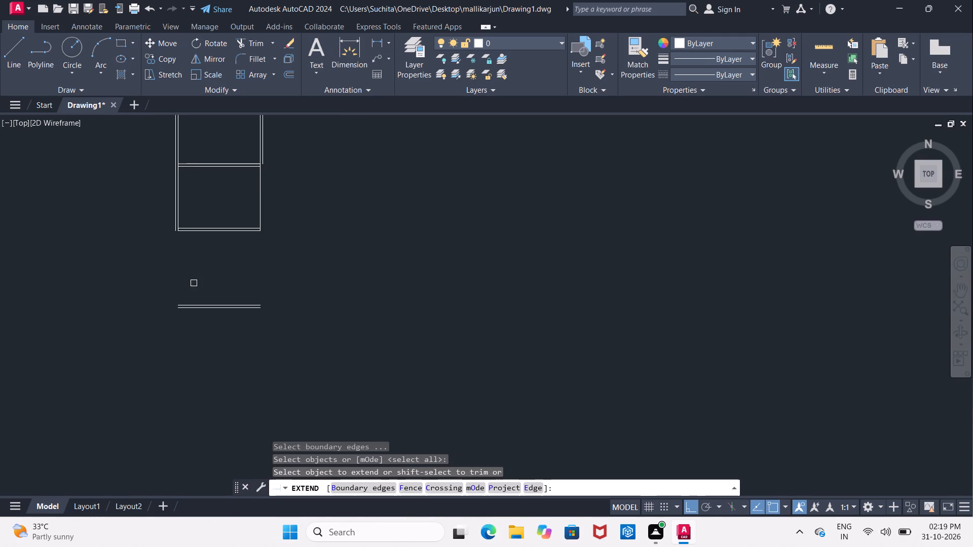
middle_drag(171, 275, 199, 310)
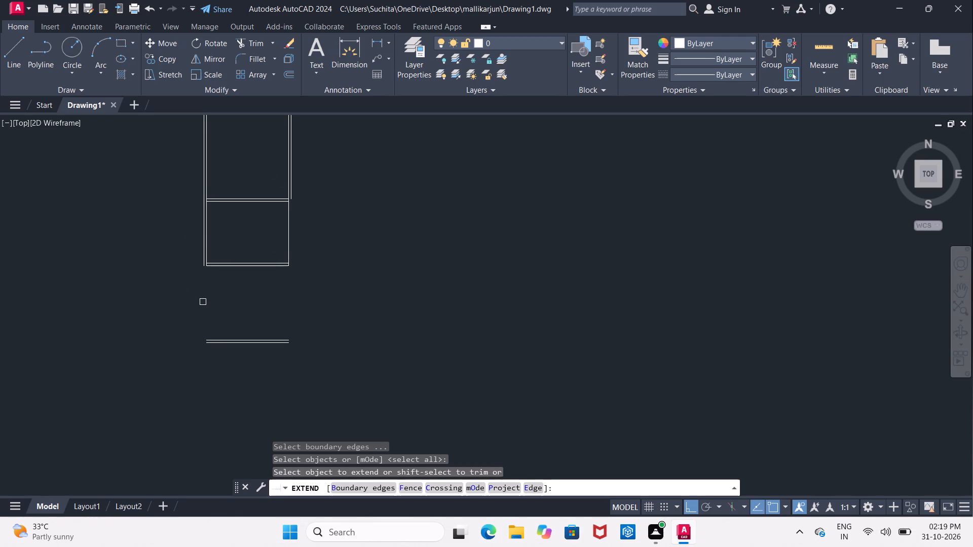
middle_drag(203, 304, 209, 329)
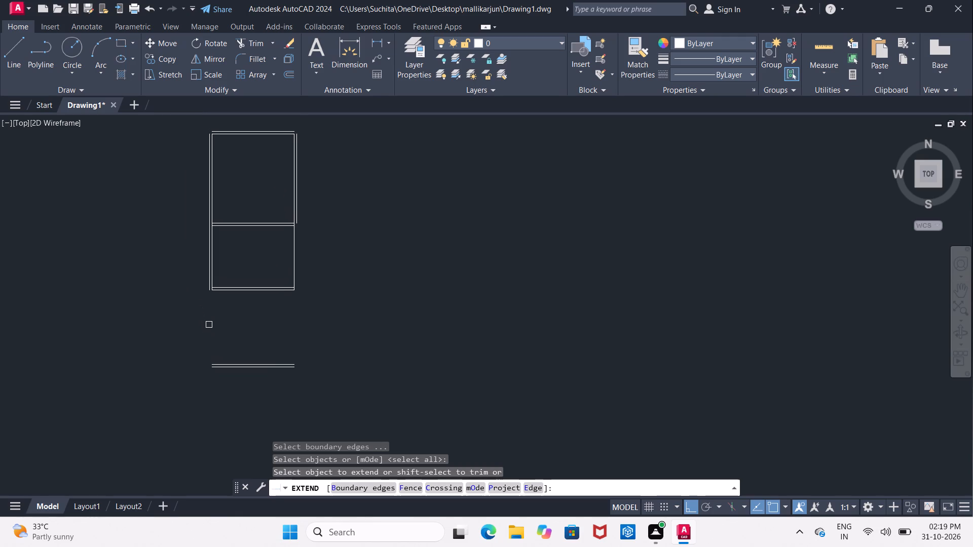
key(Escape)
Offset the inner left wall line of the rooms 3'6" outward to the left.
key(o)
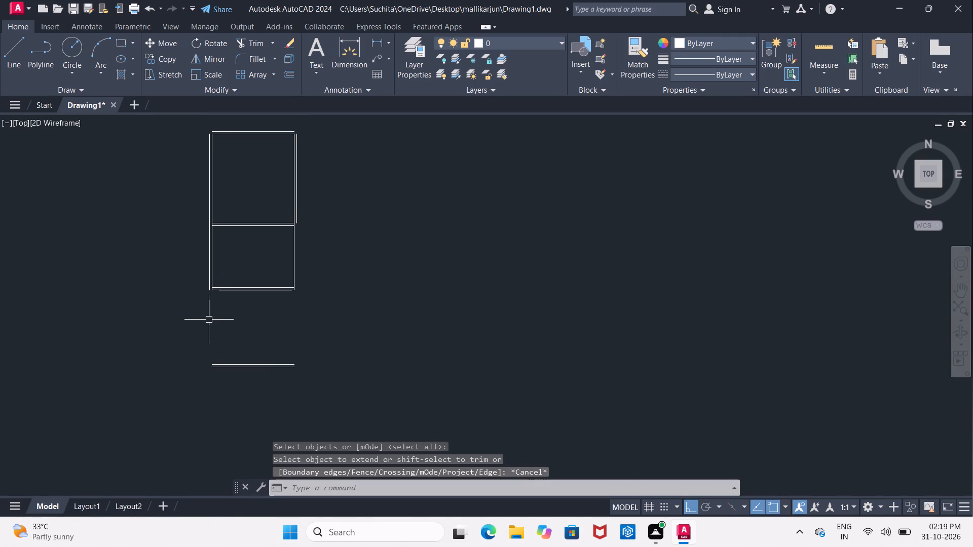
key(Return)
text(3'6")
key(Return)
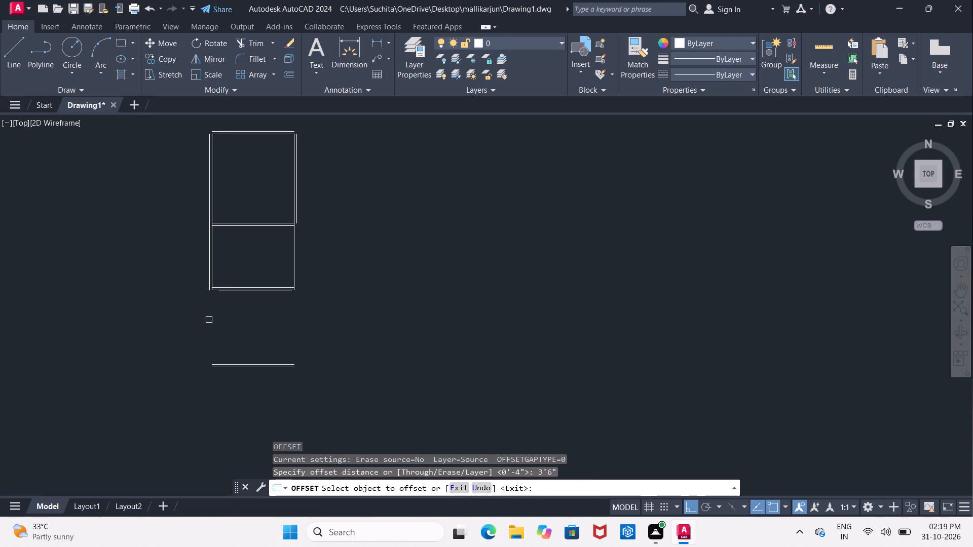
scroll(185, 231, up, 2)
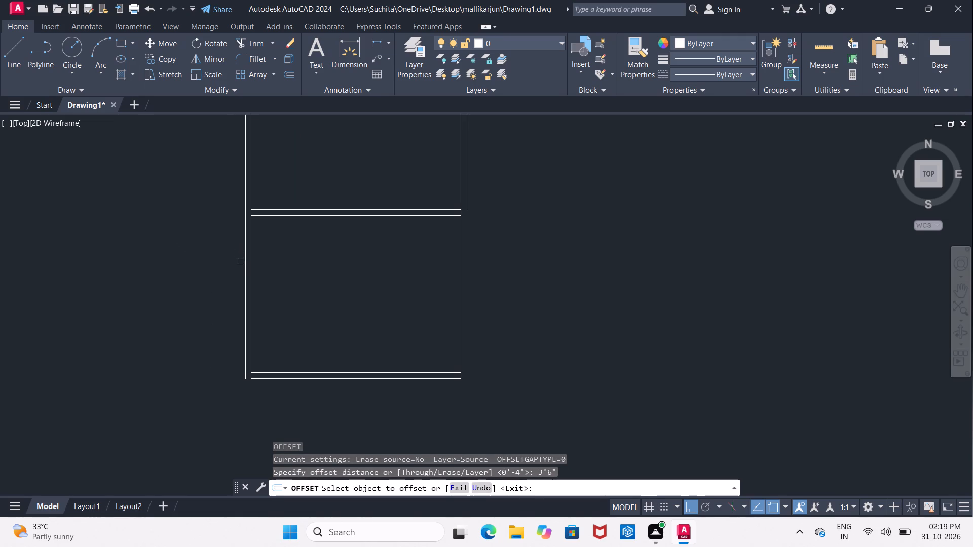
click(249, 272)
click(175, 288)
scroll(175, 293, down, 2)
middle_drag(171, 294, 195, 297)
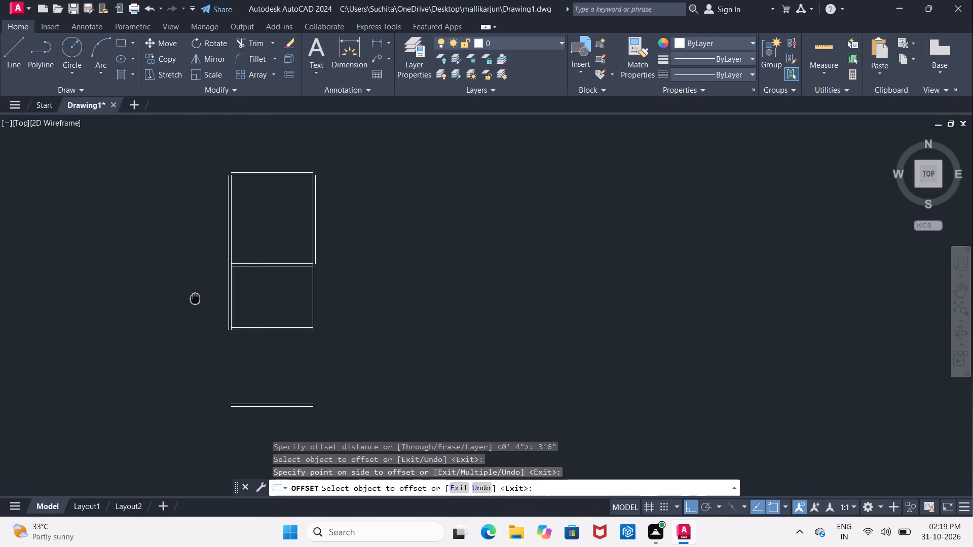
middle_drag(195, 297, 196, 297)
key(Return)
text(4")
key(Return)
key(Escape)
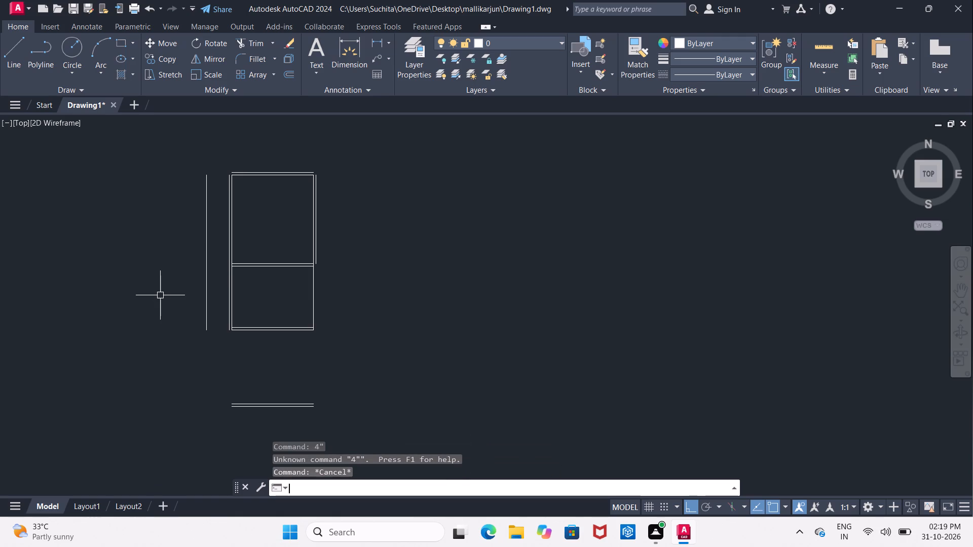
Offset the new far-left vertical line 4" farther left to form a double-line wall.
key(o)
key(Return)
text(4")
key(Return)
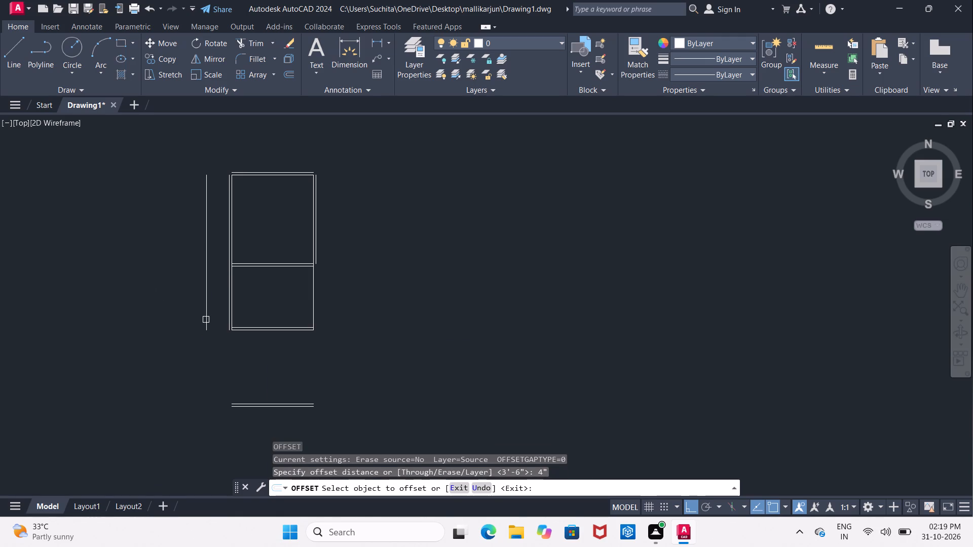
click(206, 320)
click(176, 330)
middle_drag(174, 339, 185, 292)
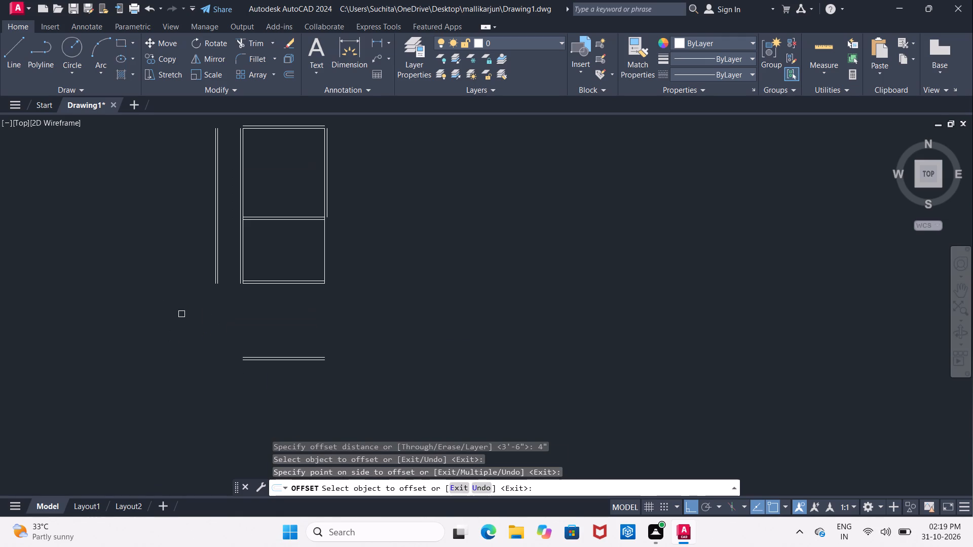
key(Escape)
Stretch the lower end of the far-left wall's inner line straight down, slightly past the bottom horizontal wall pair.
scroll(182, 316, up, 2)
scroll(183, 317, down, 1)
middle_drag(183, 317, 175, 294)
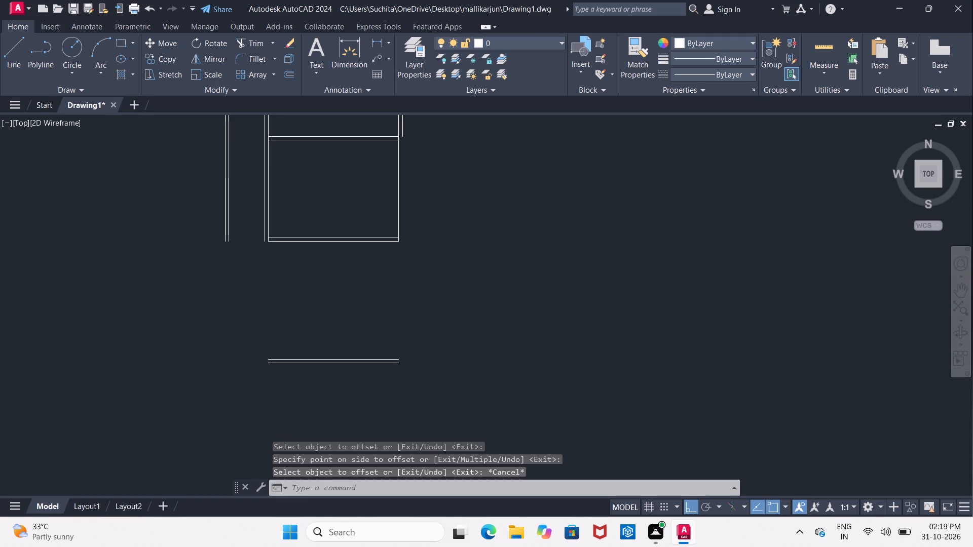
click(229, 233)
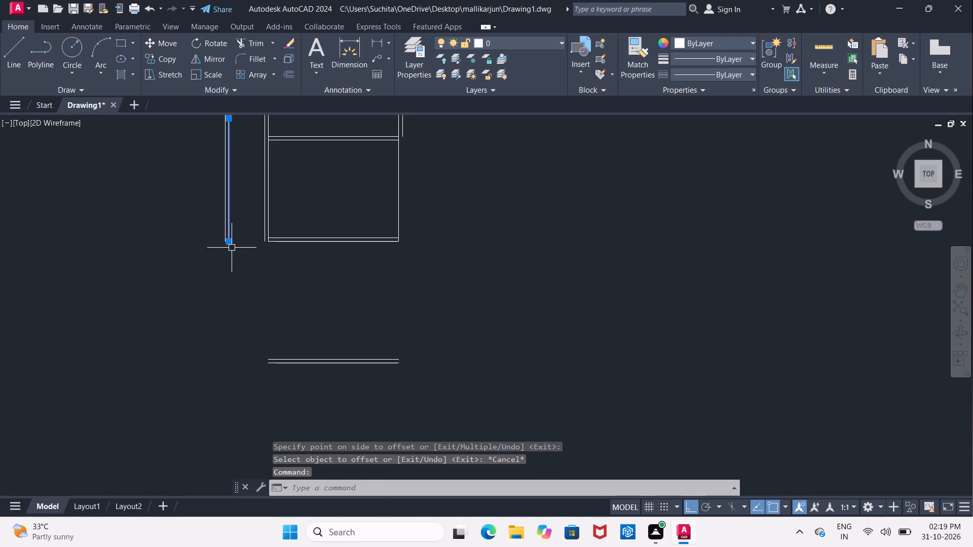
click(230, 244)
click(235, 377)
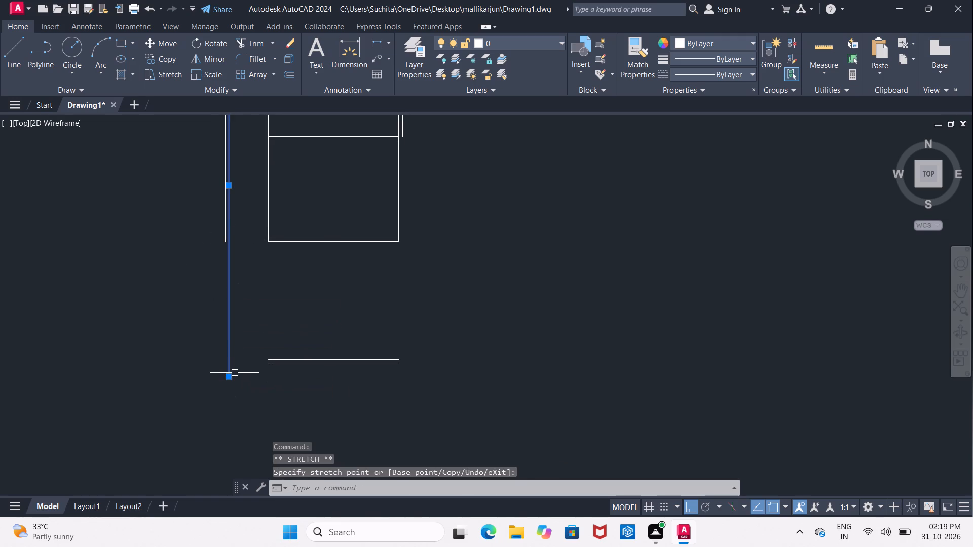
key(Escape)
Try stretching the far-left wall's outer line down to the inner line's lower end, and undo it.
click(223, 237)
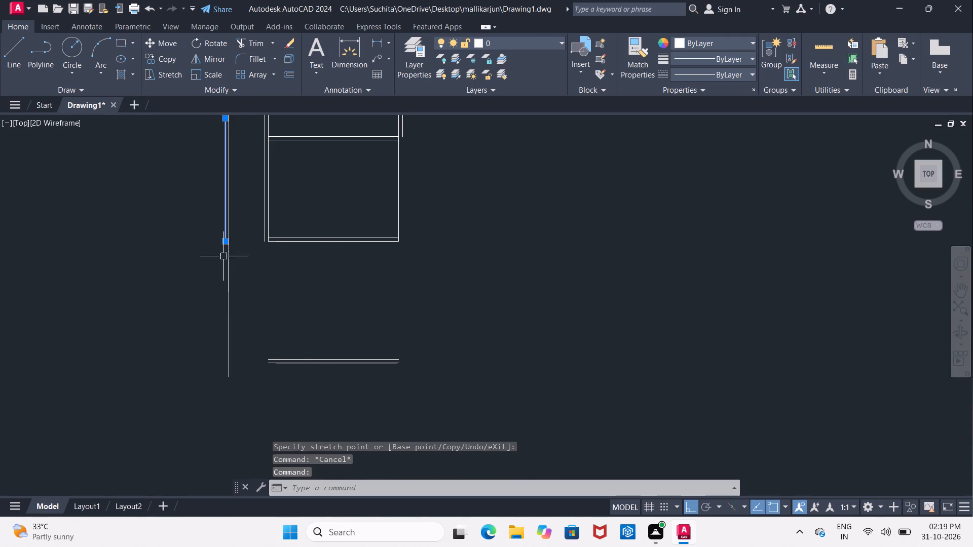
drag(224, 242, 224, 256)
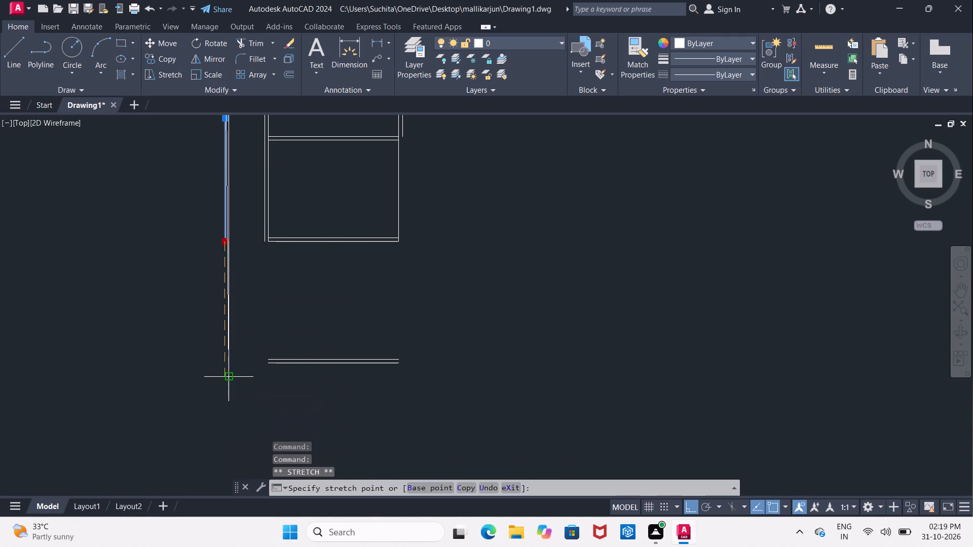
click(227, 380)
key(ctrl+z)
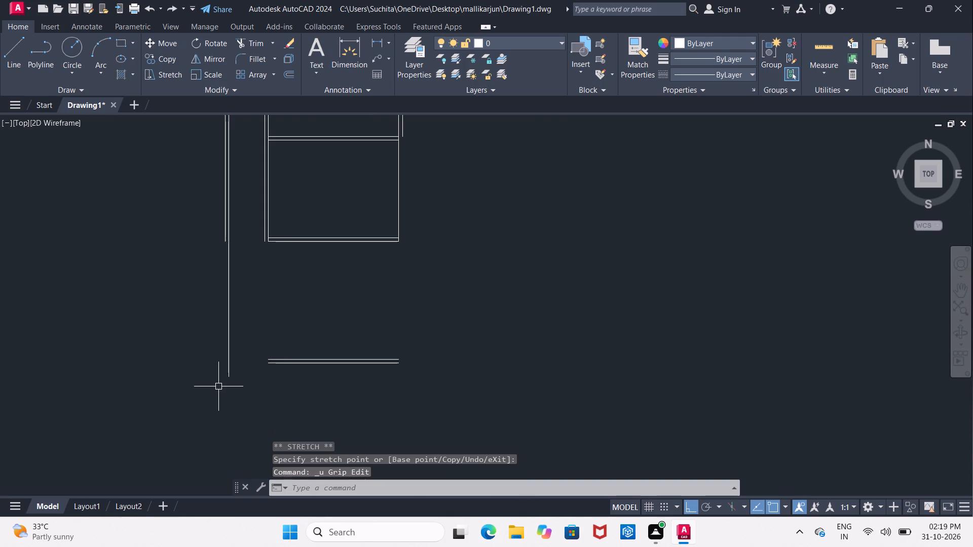
Stretch the lower end of the far-left wall's outer line about 11'-10 1/2" straight down, level with the inner line's end.
scroll(224, 237, up, 2)
click(224, 237)
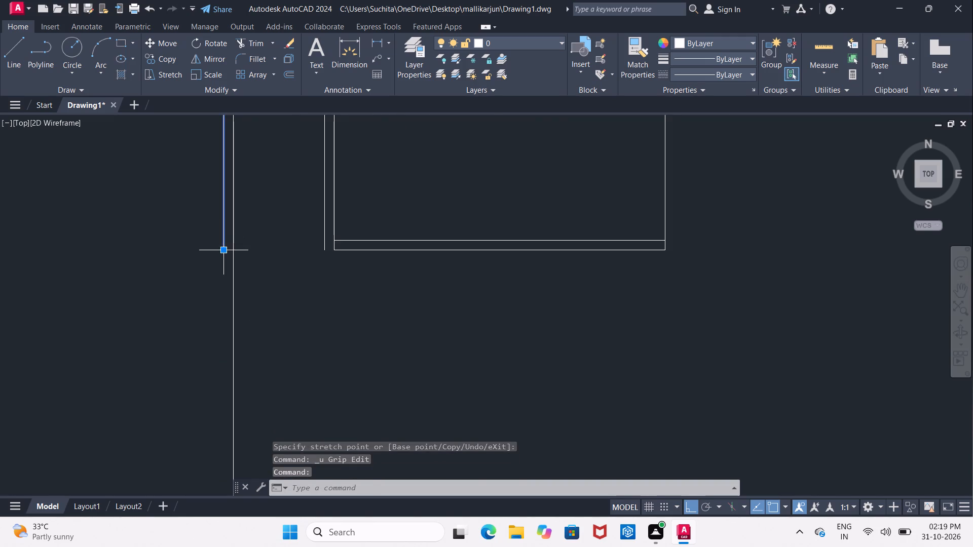
drag(223, 248, 220, 280)
middle_drag(216, 387, 257, 206)
scroll(247, 231, down, 2)
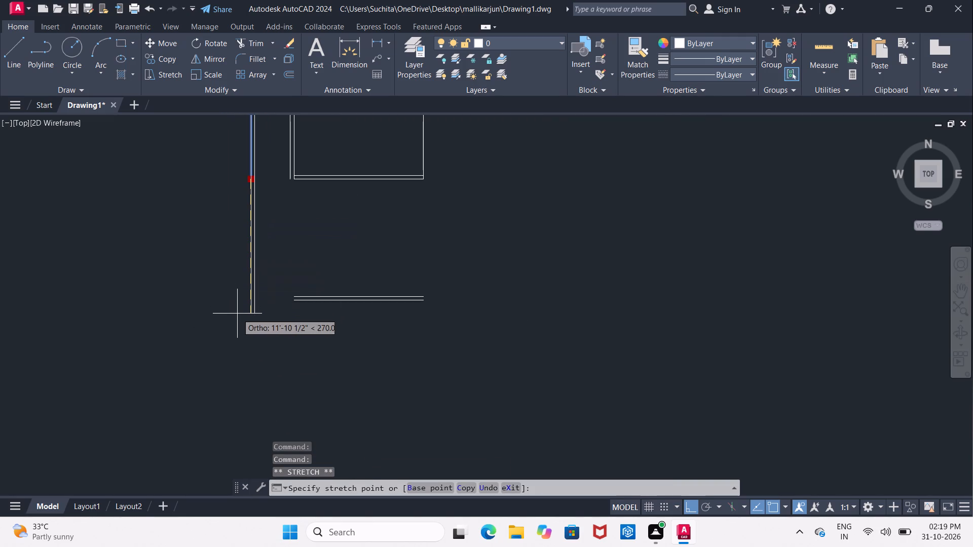
click(237, 314)
middle_drag(227, 252, 221, 292)
key(Escape)
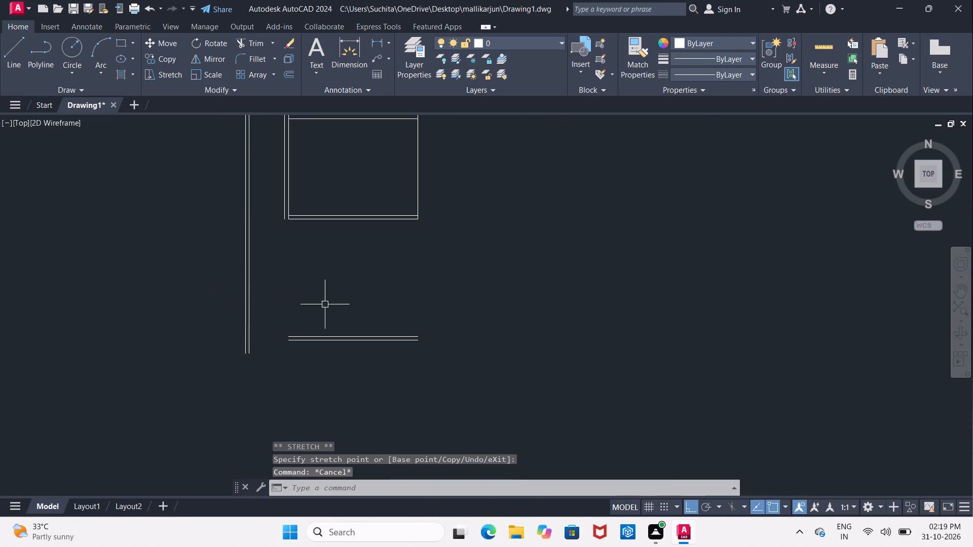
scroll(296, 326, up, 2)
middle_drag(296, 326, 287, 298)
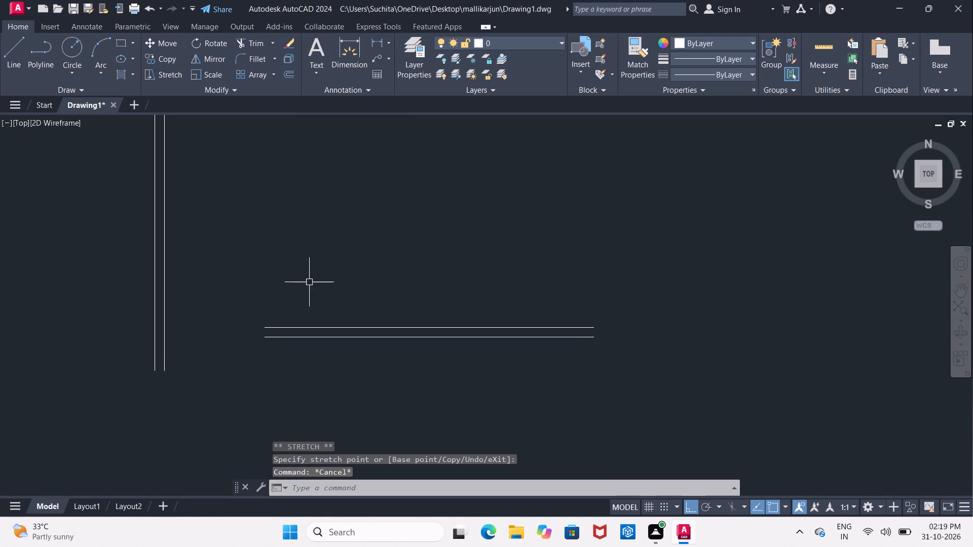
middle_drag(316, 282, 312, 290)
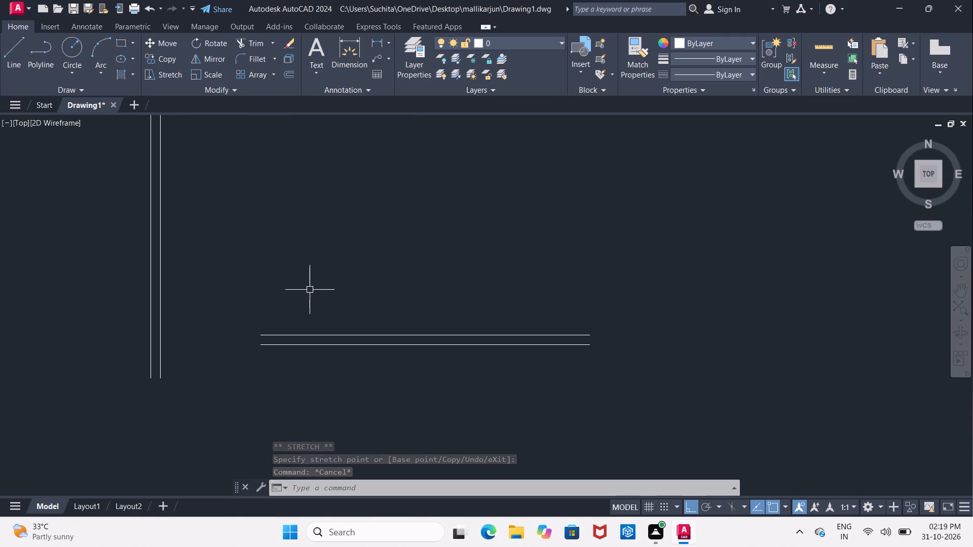
Extend both lines of the bottom horizontal wall leftward to the far-left wall's outer line.
key(Escape)
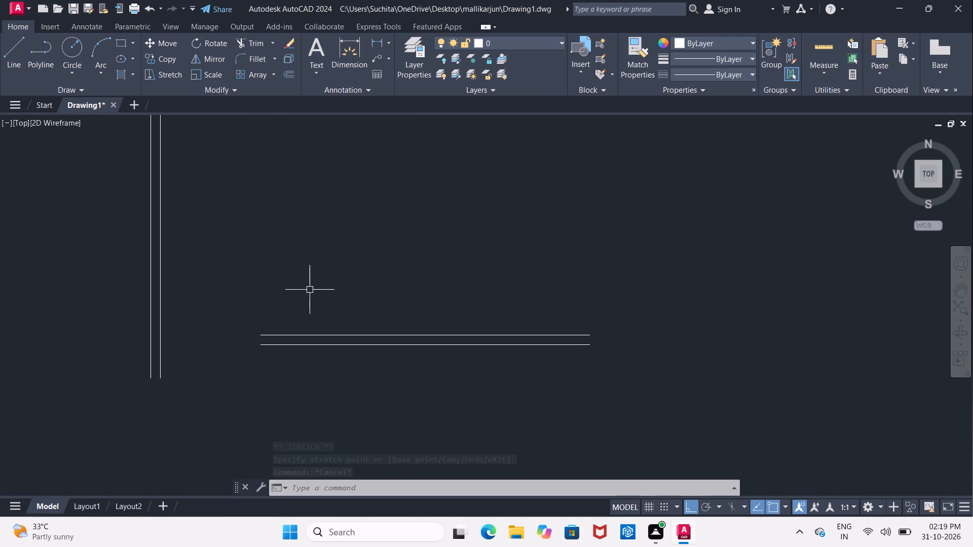
text(EX)
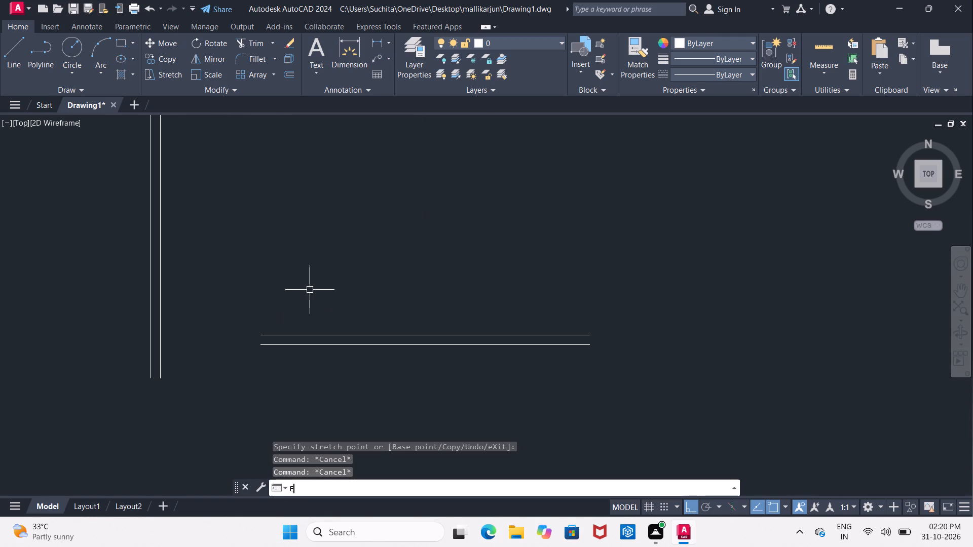
key(space)
key(space)
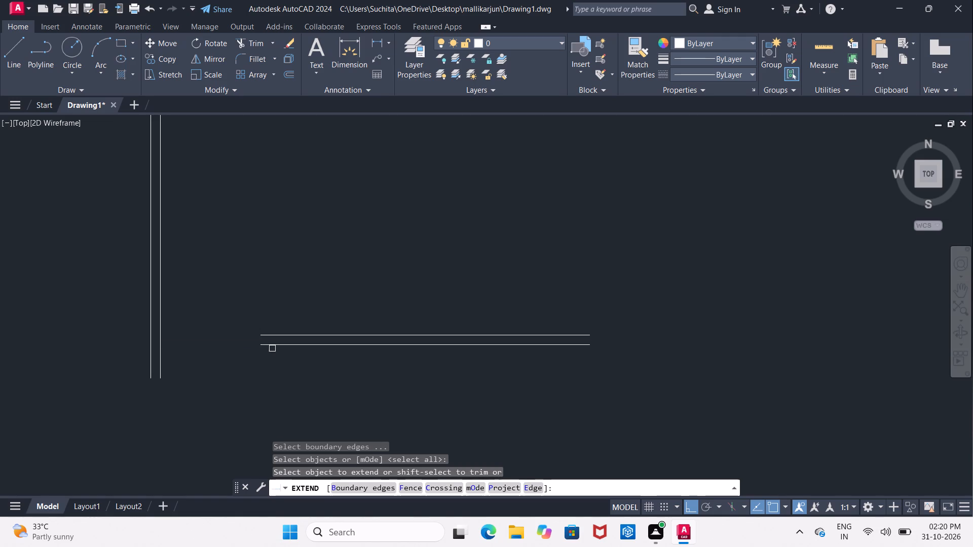
click(266, 345)
click(244, 344)
click(272, 335)
click(228, 335)
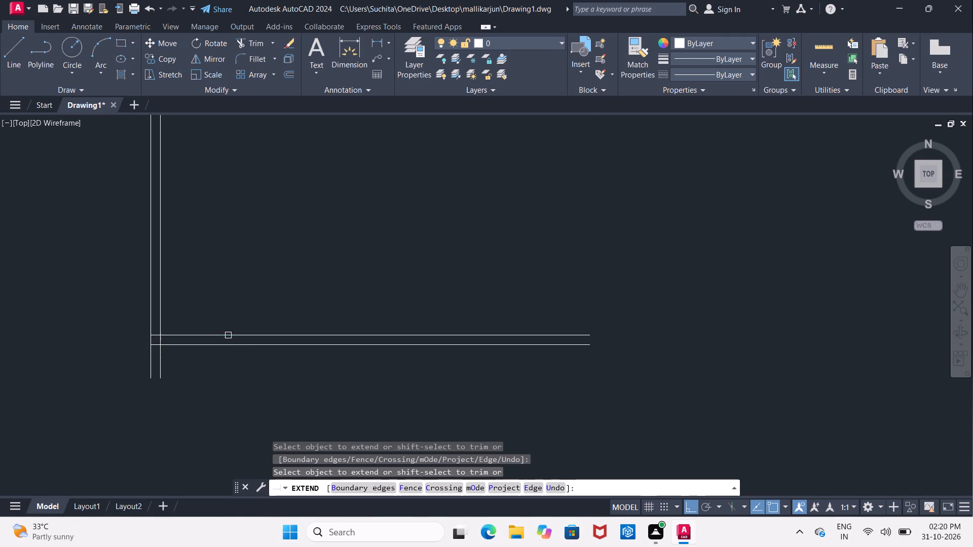
middle_drag(227, 304, 230, 318)
key(Escape)
Trim the lower ends of both far-left wall lines that overhang below the bottom horizontal wall.
key(t)
key(r)
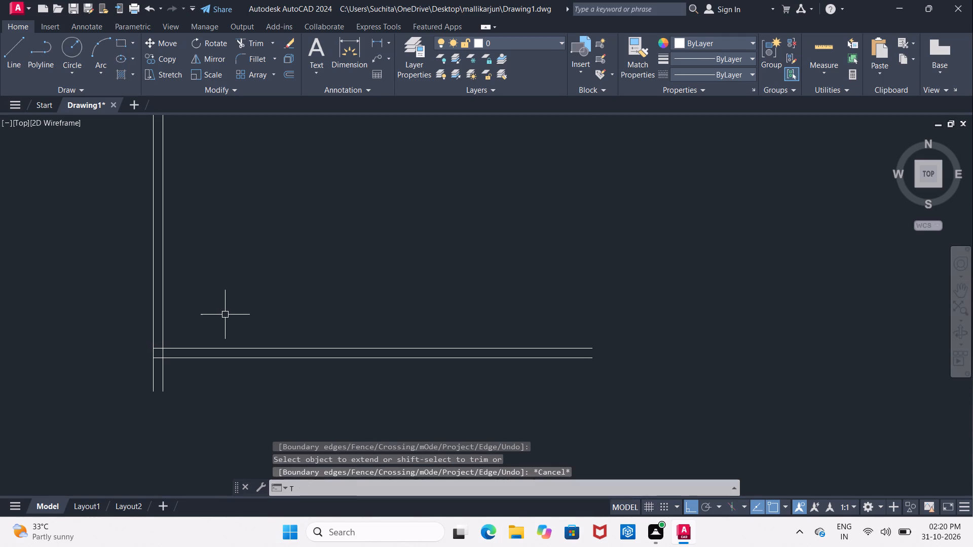
key(space)
key(space)
drag(123, 373, 132, 374)
click(197, 381)
middle_drag(214, 316, 212, 371)
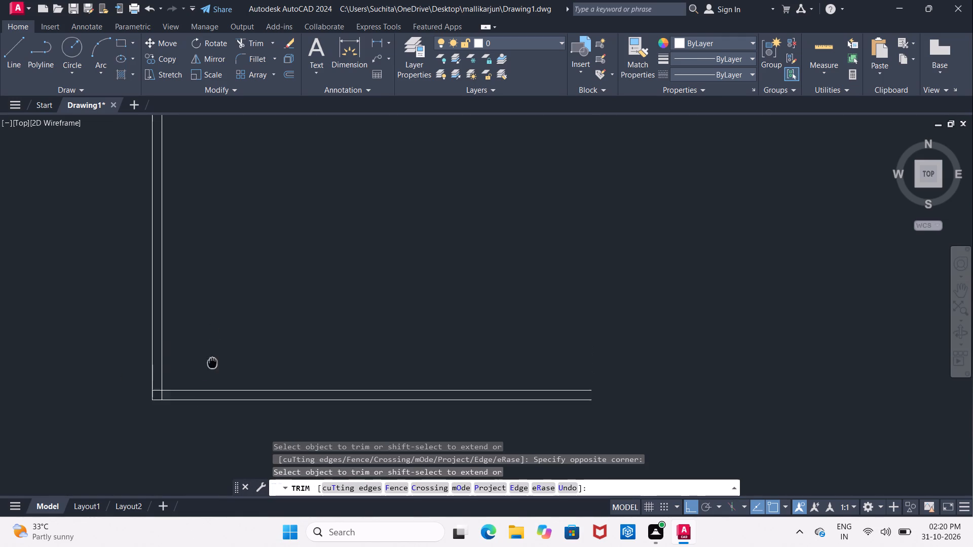
middle_drag(212, 371, 212, 377)
scroll(212, 378, down, 2)
scroll(211, 312, down, 1)
scroll(209, 315, up, 2)
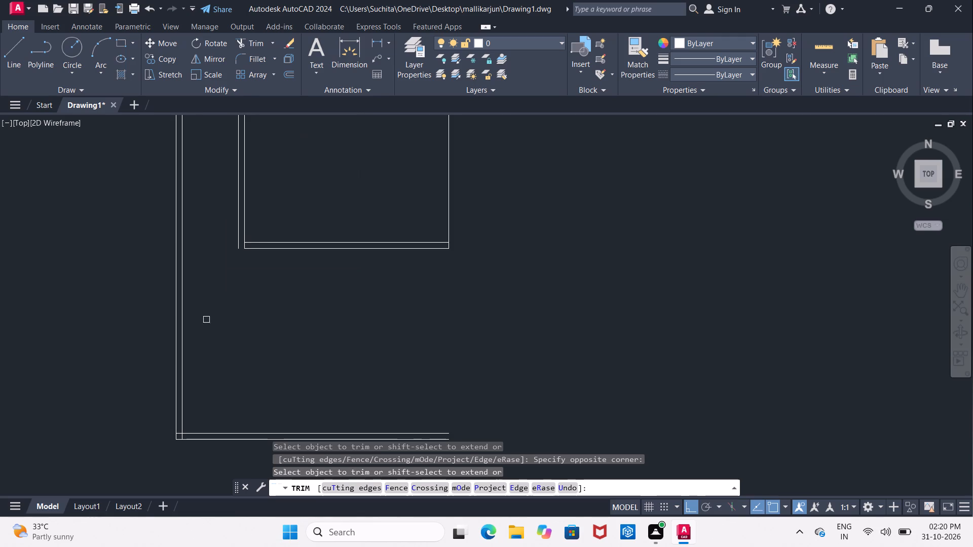
middle_click(204, 314)
key(Escape)
Offset the far-left wall's inner line 21'10.5" to the right to place the new right wall line.
key(o)
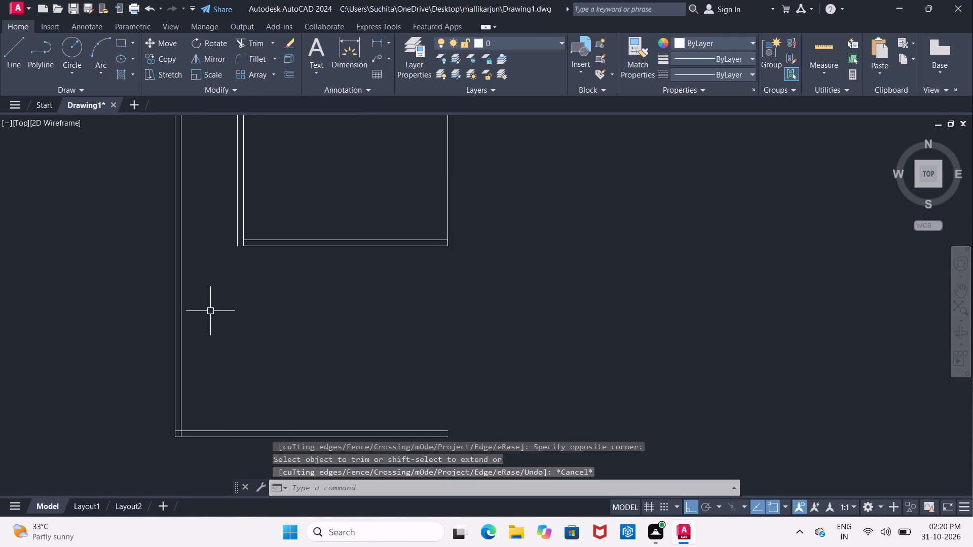
key(Return)
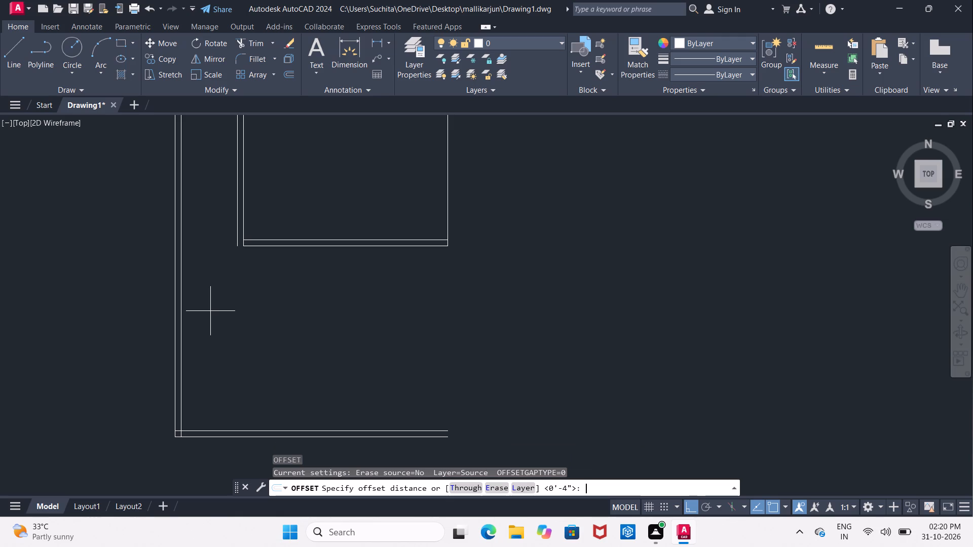
text(21')
text(10.5")
key(Return)
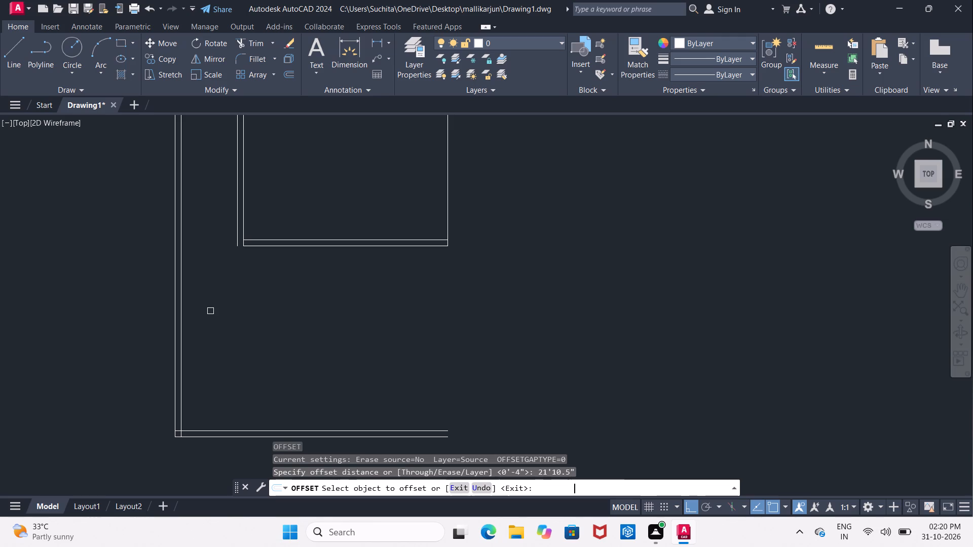
drag(179, 363, 195, 363)
click(547, 321)
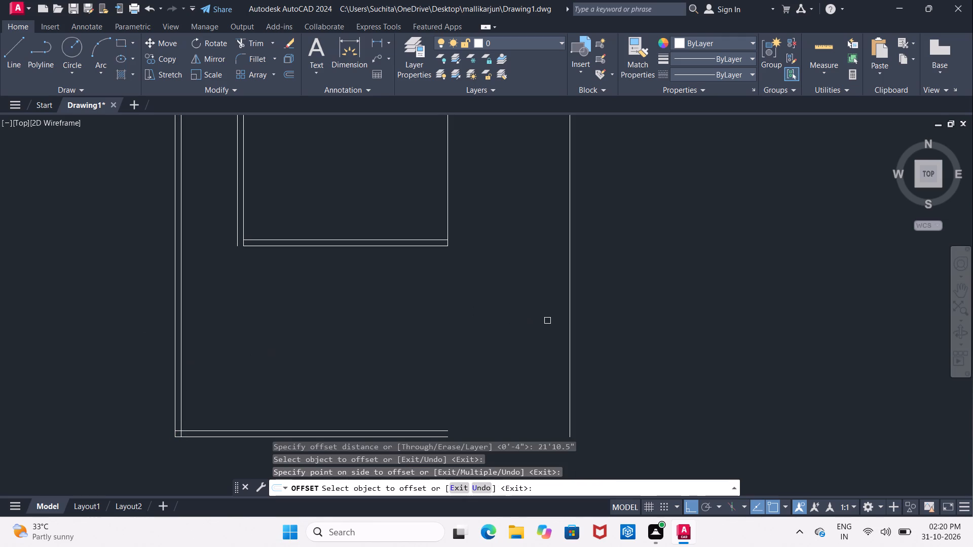
middle_drag(524, 330, 459, 311)
scroll(459, 311, down, 3)
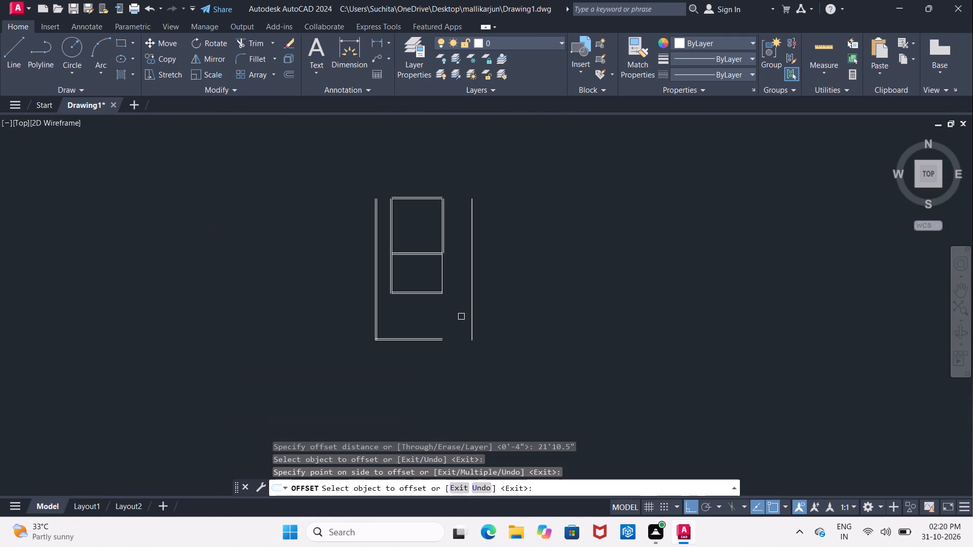
scroll(461, 317, up, 2)
middle_drag(457, 316, 422, 302)
key(Escape)
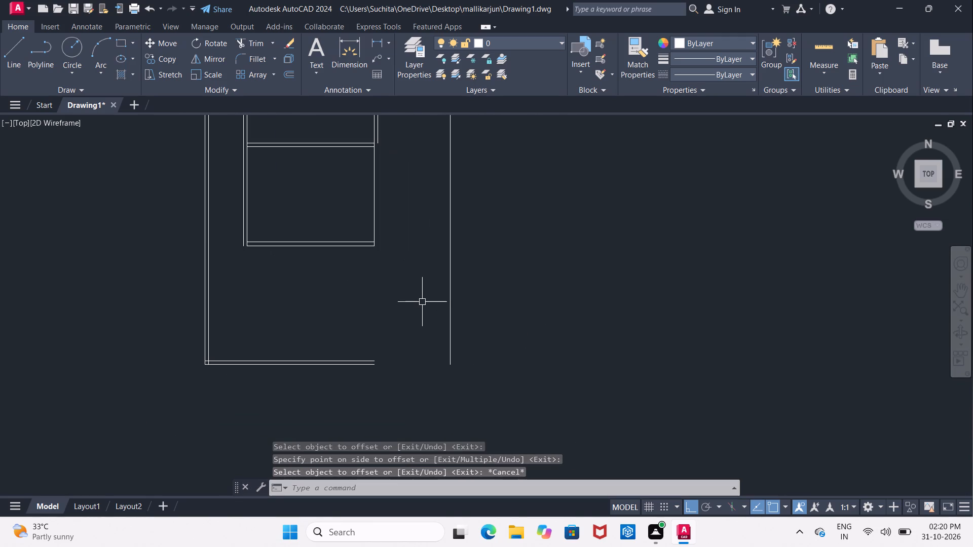
Offset the new right vertical line 4" farther right to form a double-line wall.
key(o)
key(Return)
text(4")
key(Return)
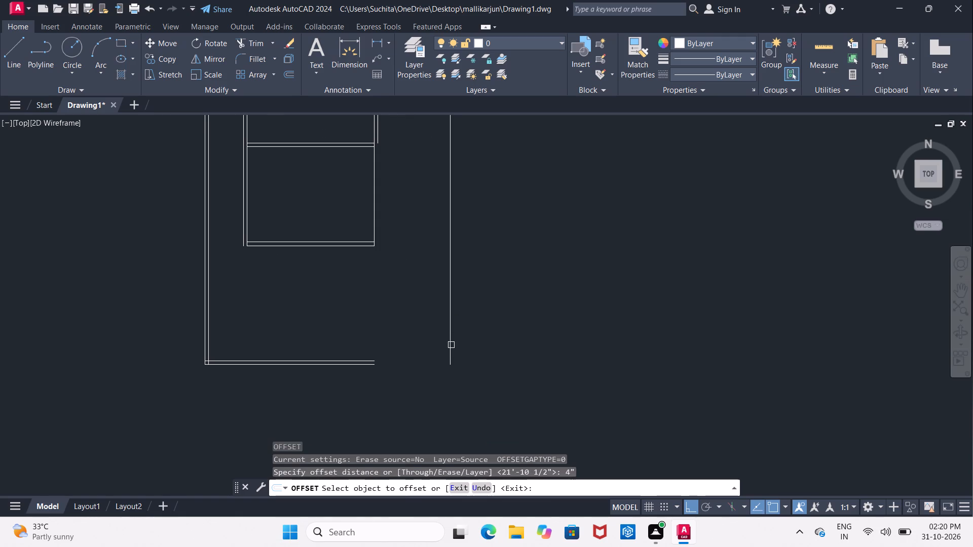
click(451, 345)
click(571, 332)
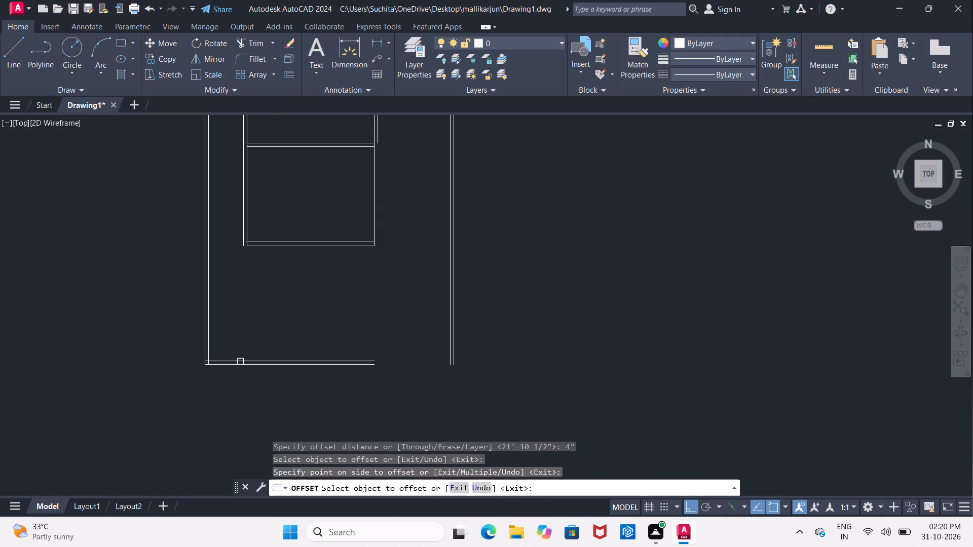
scroll(345, 358, up, 2)
middle_drag(350, 350, 361, 272)
key(Escape)
Extend both bottom wall lines rightward to the outer line of the new right wall.
text(EX)
key(space)
key(space)
click(380, 298)
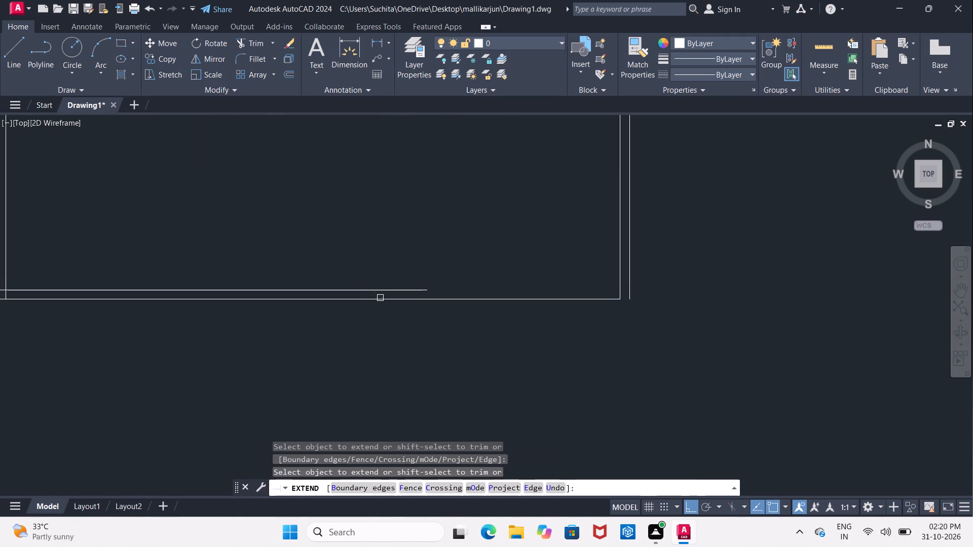
click(385, 290)
click(465, 289)
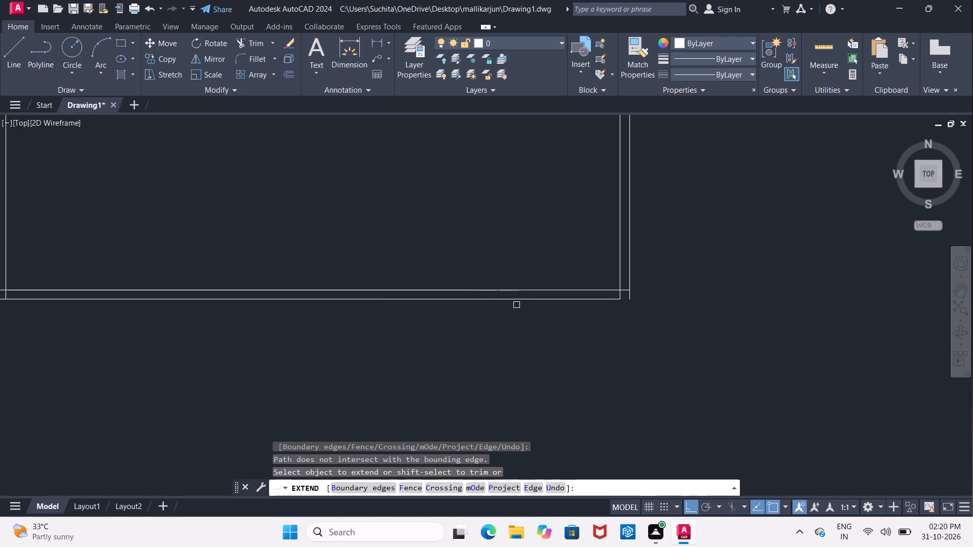
click(523, 300)
middle_drag(519, 263, 484, 306)
scroll(485, 306, down, 4)
middle_drag(496, 279, 440, 306)
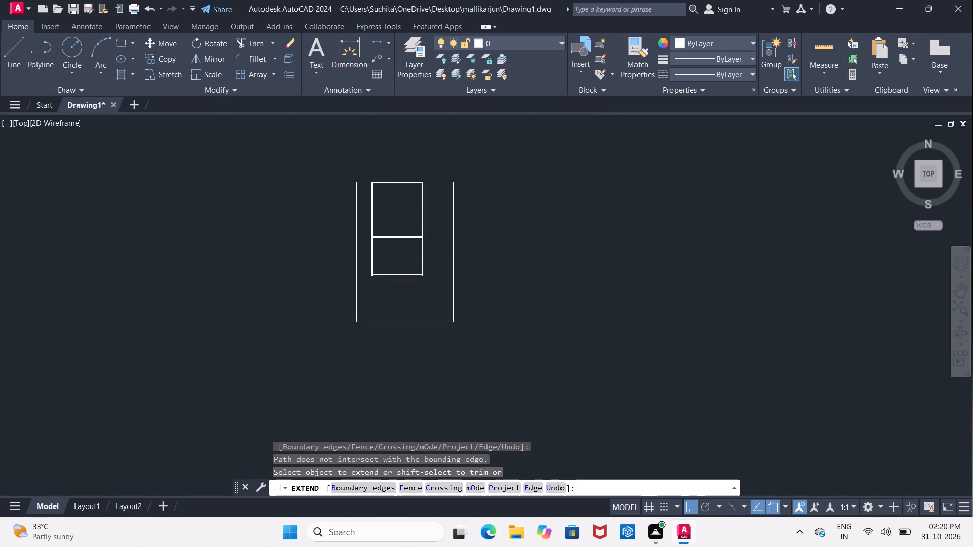
scroll(440, 305, up, 2)
key(Escape)
Stretch the lower end of the stacked rooms' right outer wall line straight down, slightly past the lower room's bottom wall.
middle_drag(417, 249, 410, 298)
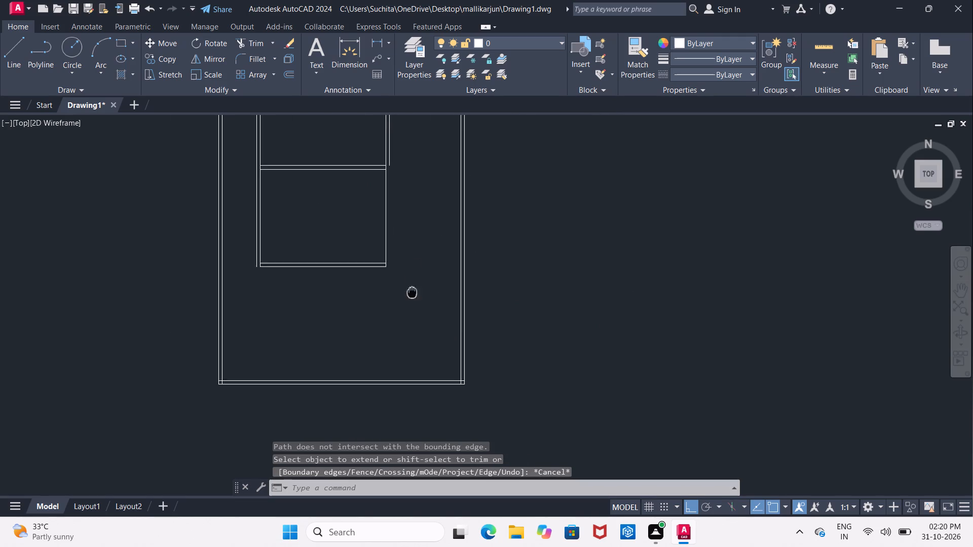
middle_drag(410, 298, 410, 305)
middle_drag(416, 253, 413, 301)
scroll(414, 294, up, 1)
middle_drag(414, 295, 412, 319)
click(365, 216)
middle_drag(458, 350, 463, 296)
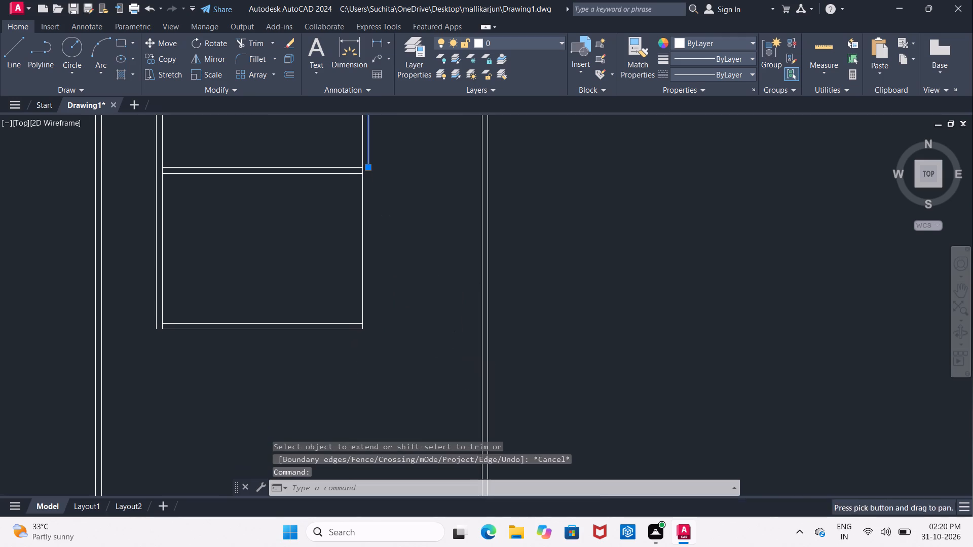
click(369, 166)
click(389, 350)
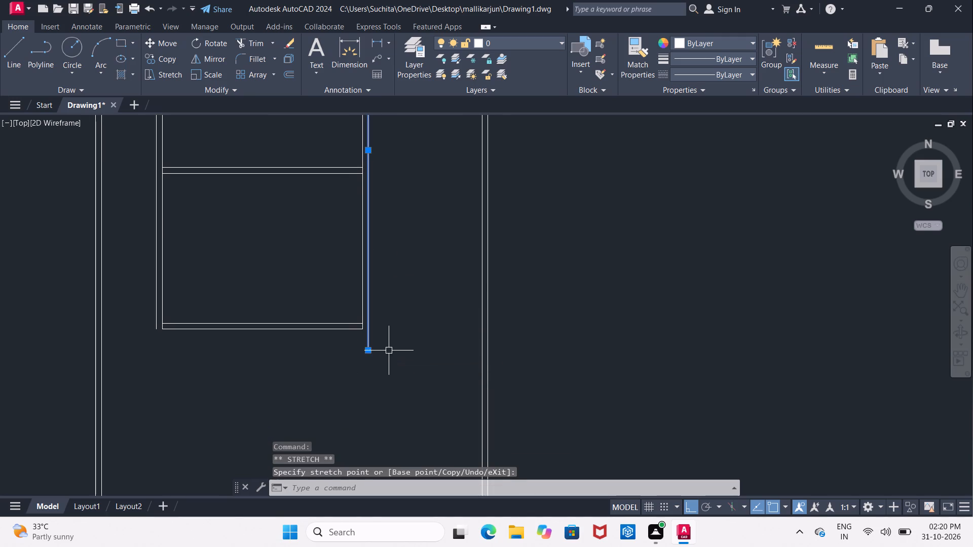
key(Escape)
Extend both lines of the lower room's bottom wall to the outer lines of its left and right walls.
text(EX)
key(space)
key(space)
click(339, 331)
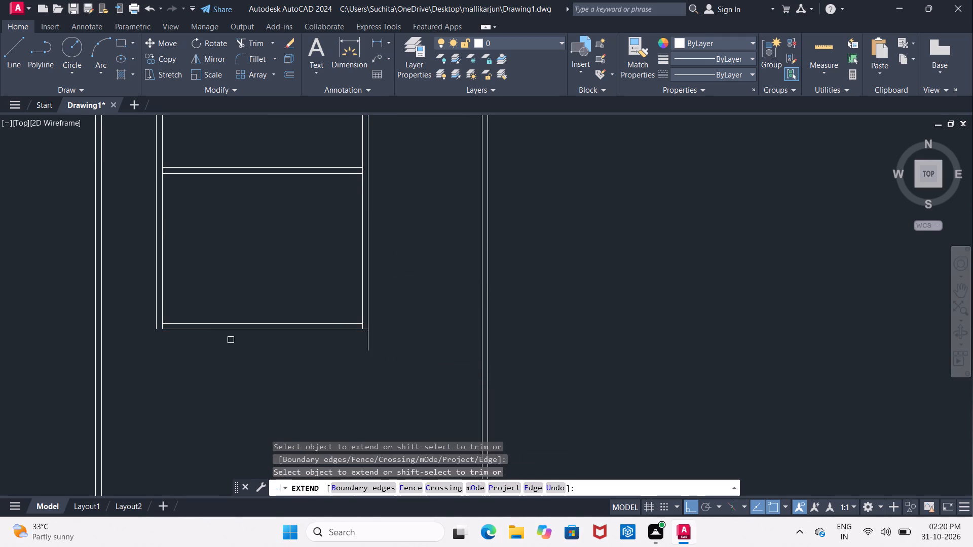
click(191, 330)
click(186, 324)
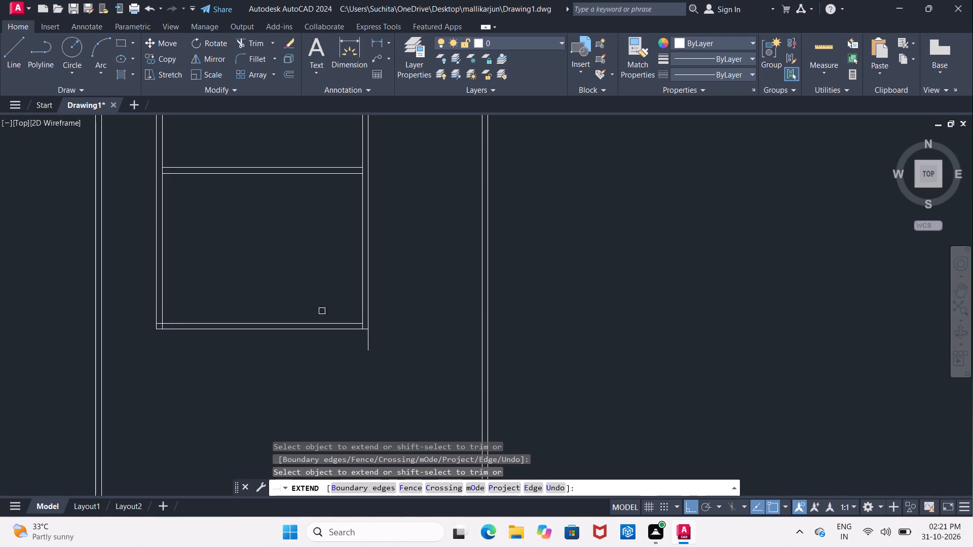
click(330, 324)
middle_drag(328, 304, 328, 308)
key(Escape)
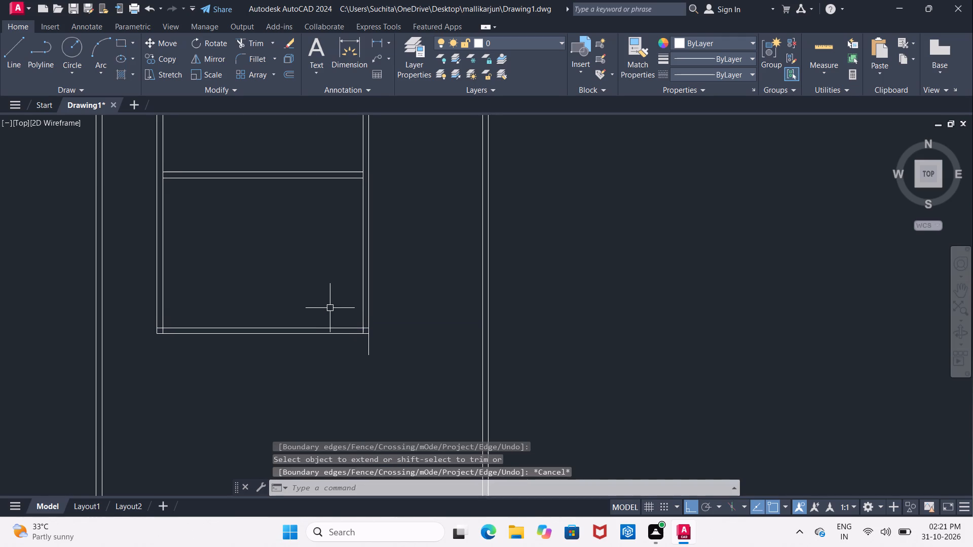
Trim the end of the right outer wall line that overhangs below the lower room's bottom wall.
middle_drag(330, 308, 325, 280)
key(t)
key(r)
key(space)
key(space)
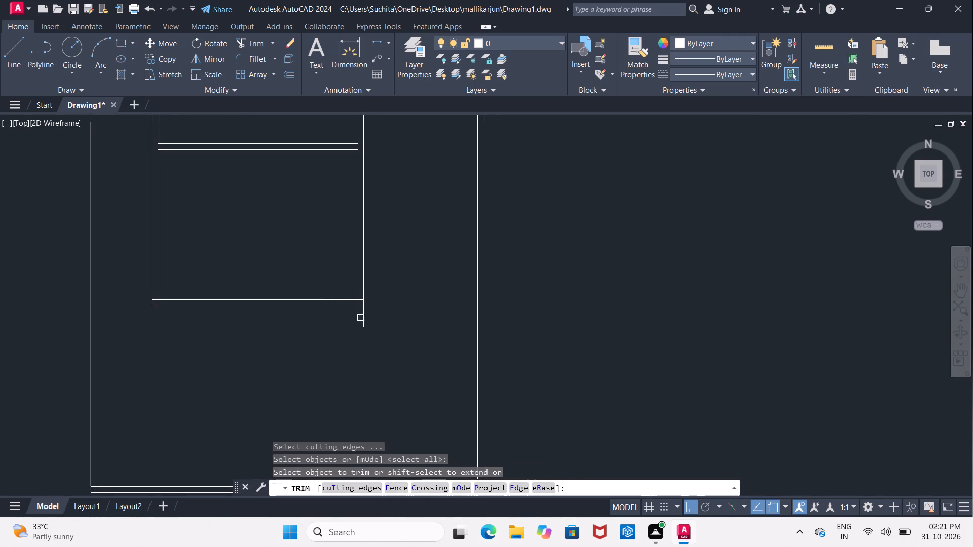
click(364, 315)
scroll(363, 318, down, 2)
middle_drag(372, 334, 361, 334)
middle_drag(371, 327, 365, 327)
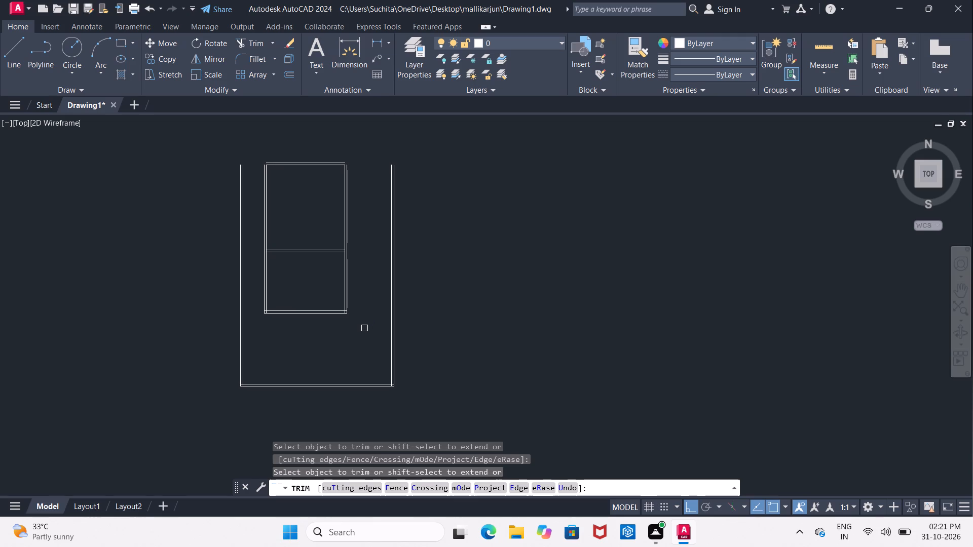
middle_drag(383, 286, 383, 304)
middle_drag(361, 213, 361, 218)
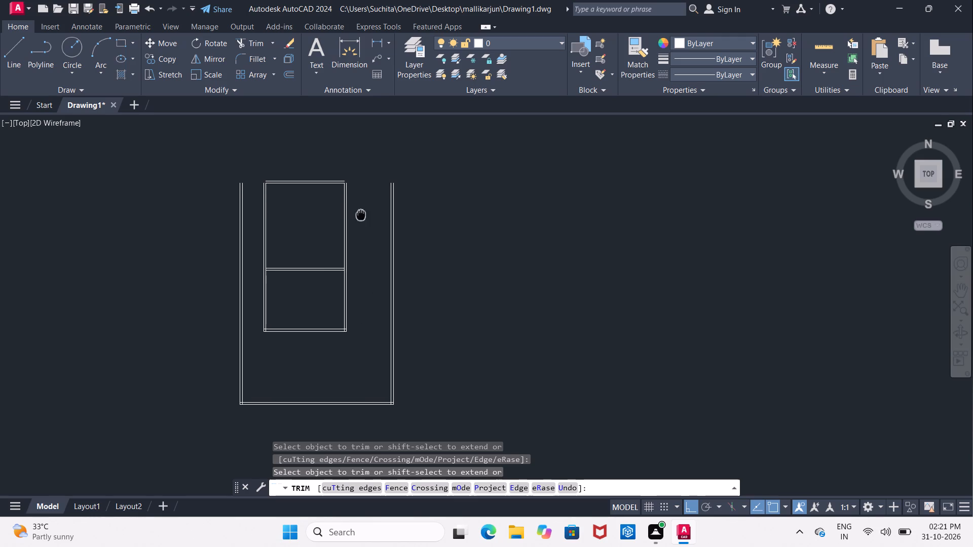
middle_drag(361, 218, 361, 248)
scroll(363, 261, up, 2)
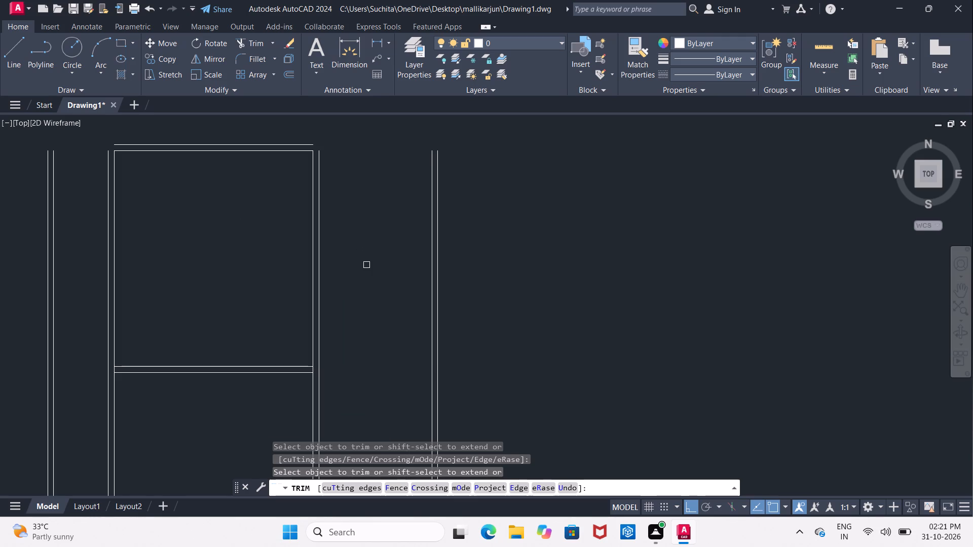
key(Escape)
Offset the stacked rooms' right outer wall line 10' to the right.
key(o)
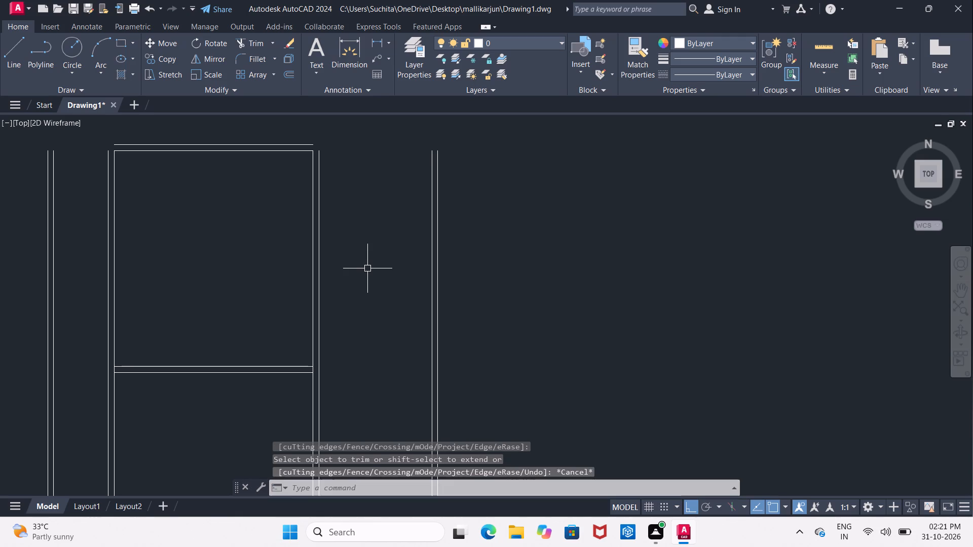
key(Return)
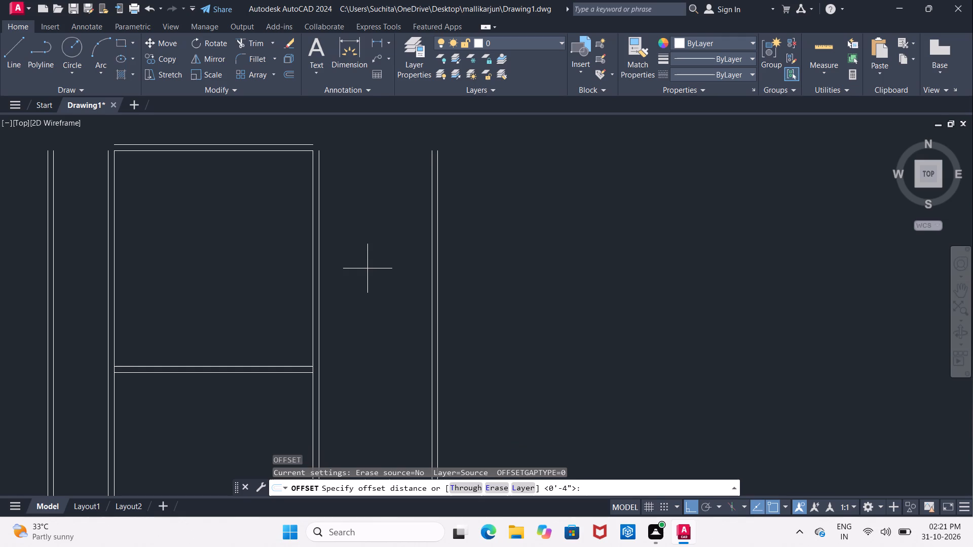
text(10)
key(apostrophe)
key(Return)
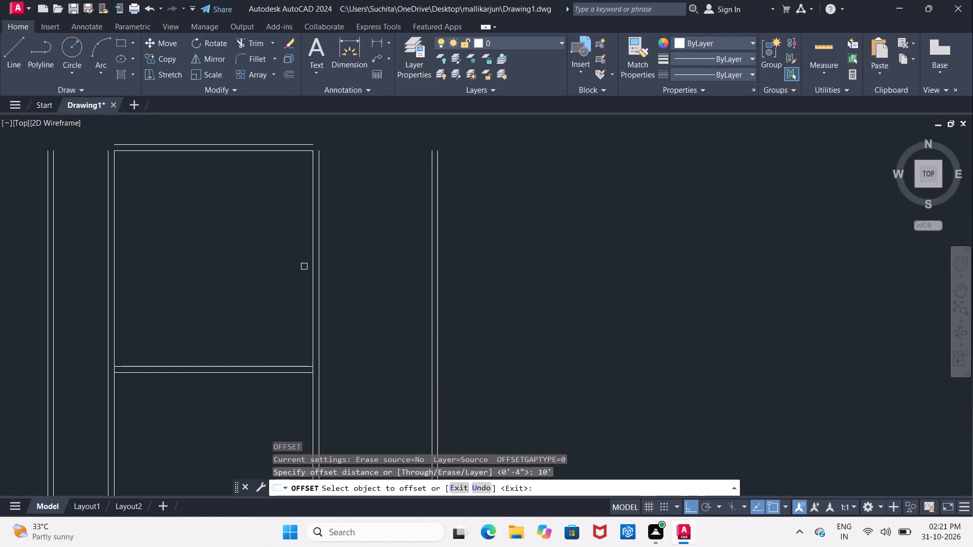
click(318, 287)
click(461, 289)
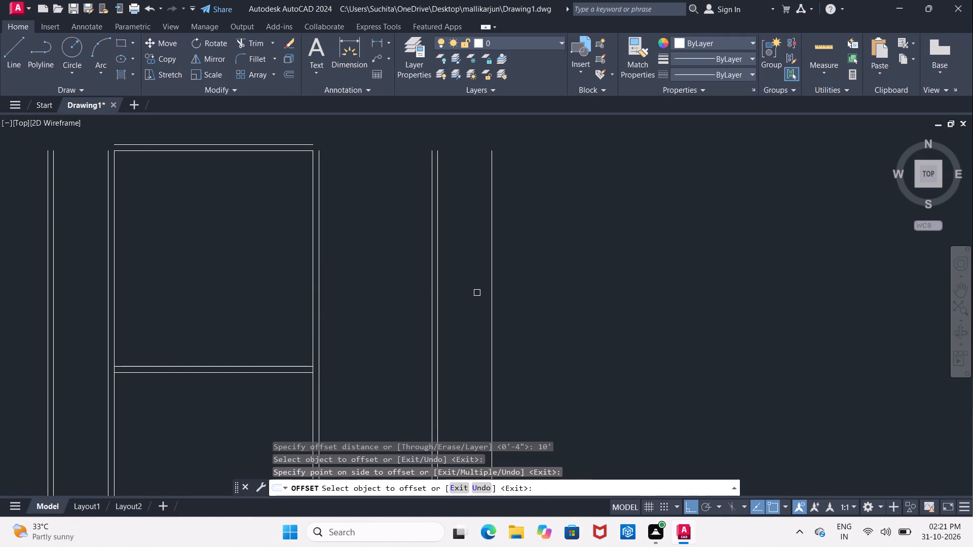
Extend both lines of the lower room's bottom wall leftward to the outer line of the outline's left wall.
middle_drag(476, 294, 443, 268)
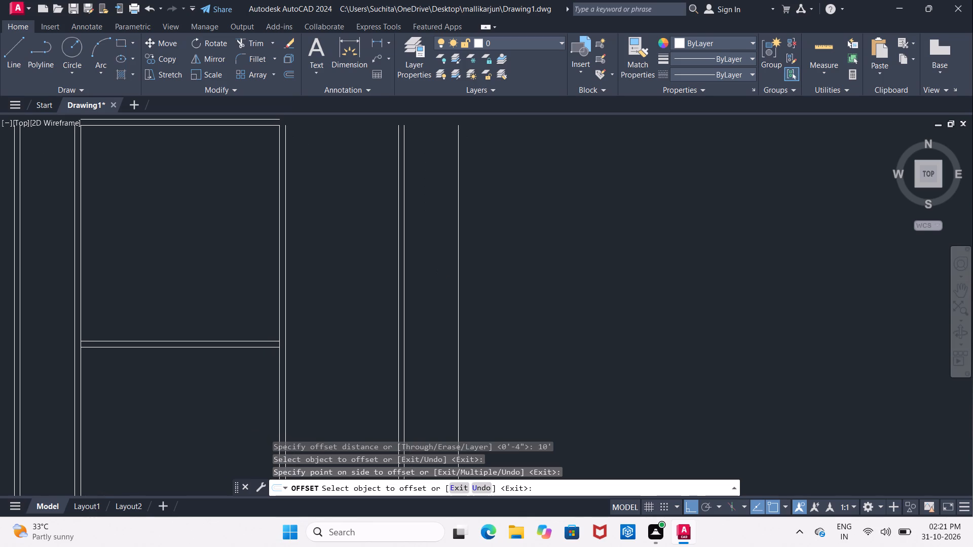
scroll(443, 268, down, 1)
middle_drag(374, 305, 376, 293)
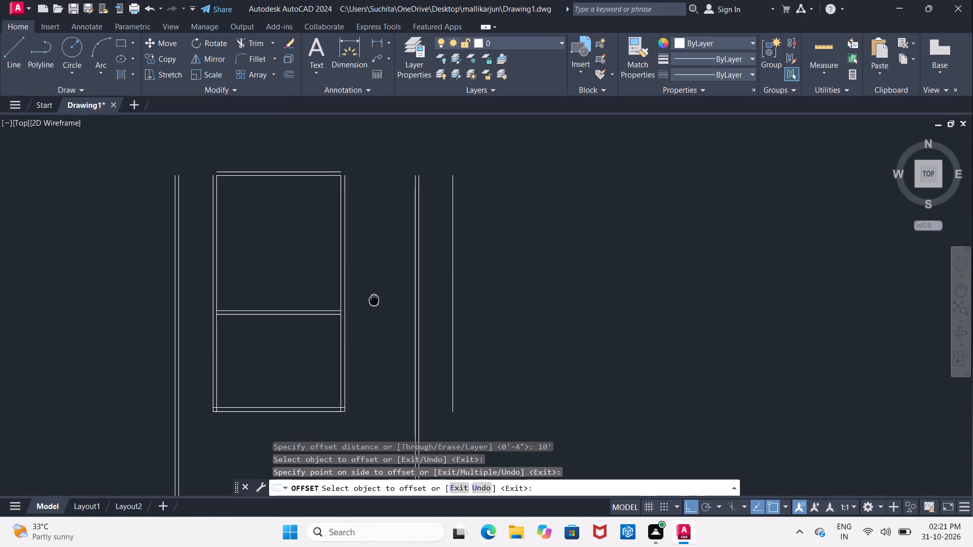
middle_drag(376, 293, 360, 226)
middle_drag(366, 249, 373, 223)
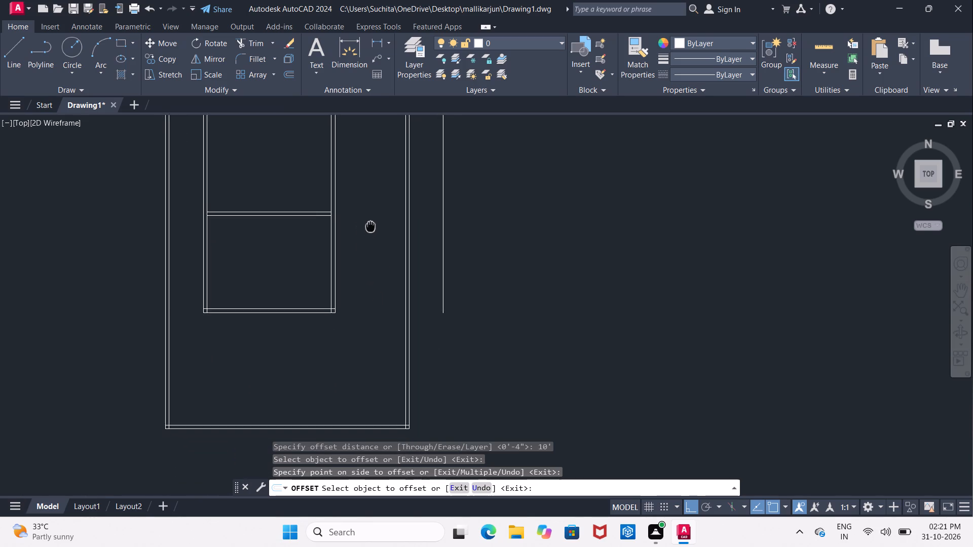
middle_drag(373, 223, 381, 211)
middle_drag(370, 258, 375, 240)
key(Escape)
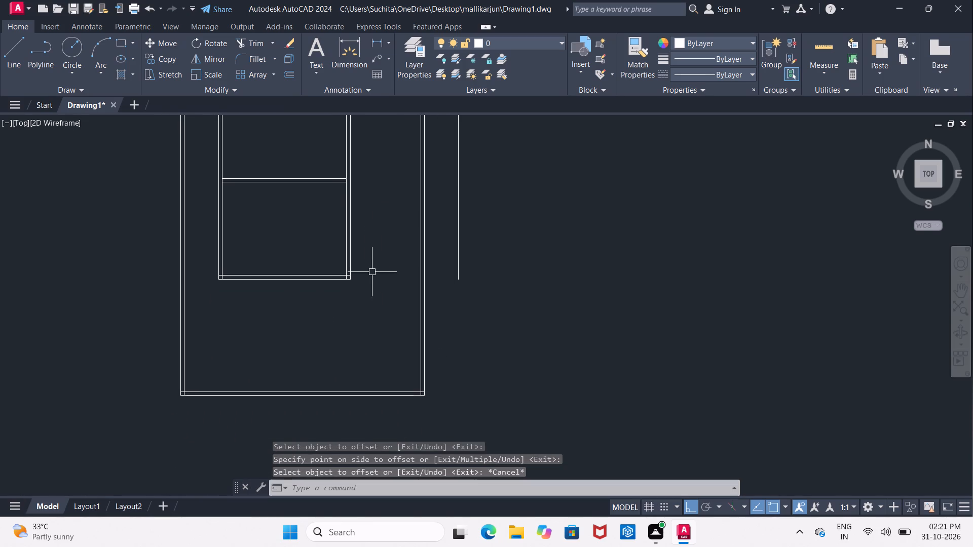
key(e)
text(X)
key(space)
key(space)
scroll(244, 282, up, 2)
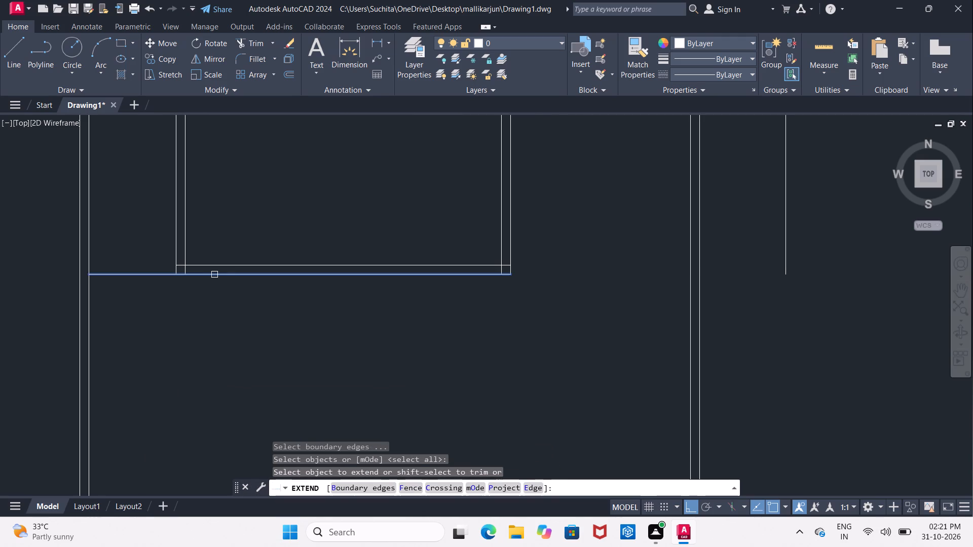
click(214, 275)
click(188, 276)
click(199, 262)
click(155, 265)
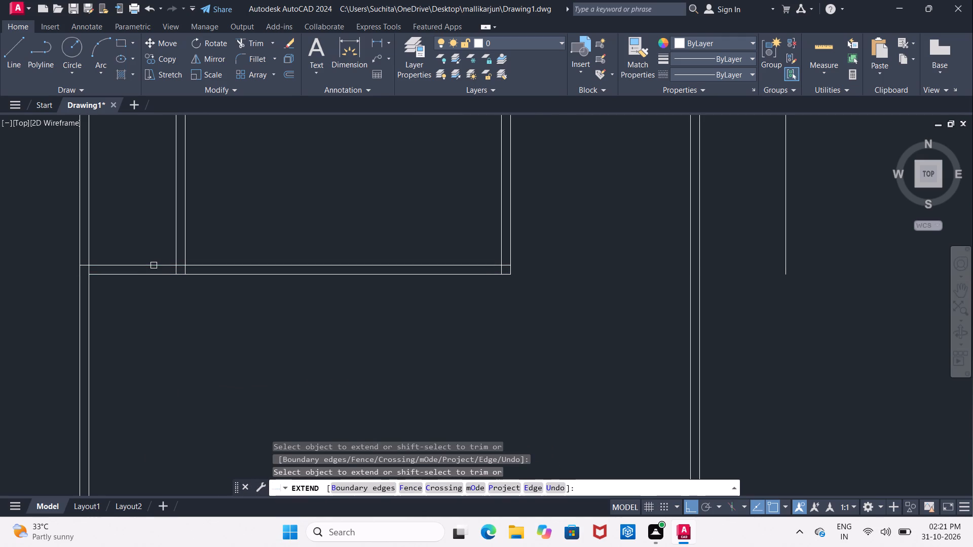
click(143, 275)
scroll(159, 283, down, 2)
middle_drag(172, 311, 192, 302)
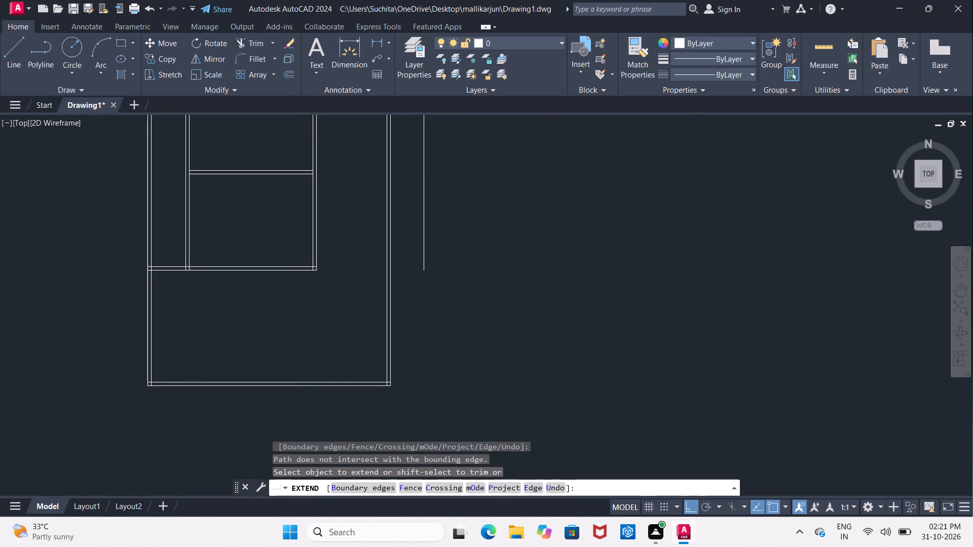
scroll(172, 300, up, 1)
key(Escape)
Extend both lines of the lower room's bottom wall rightward to the outer line of the outline's right wall.
middle_drag(186, 310, 177, 281)
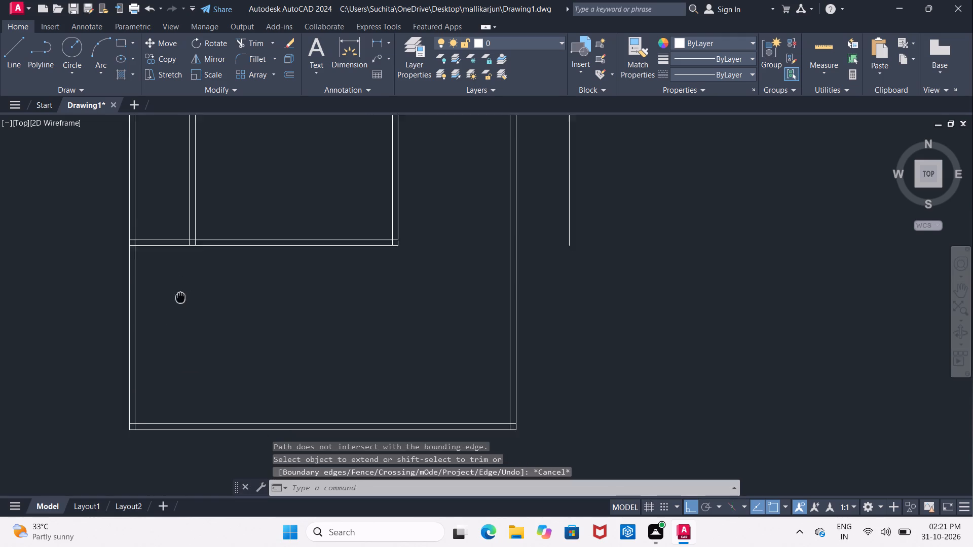
middle_drag(177, 281, 178, 281)
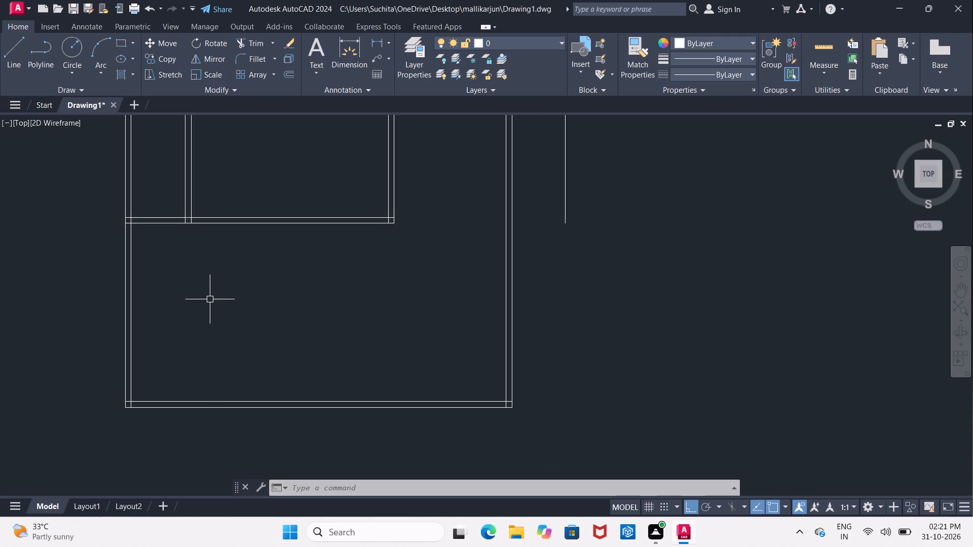
middle_drag(214, 301, 204, 310)
key(Escape)
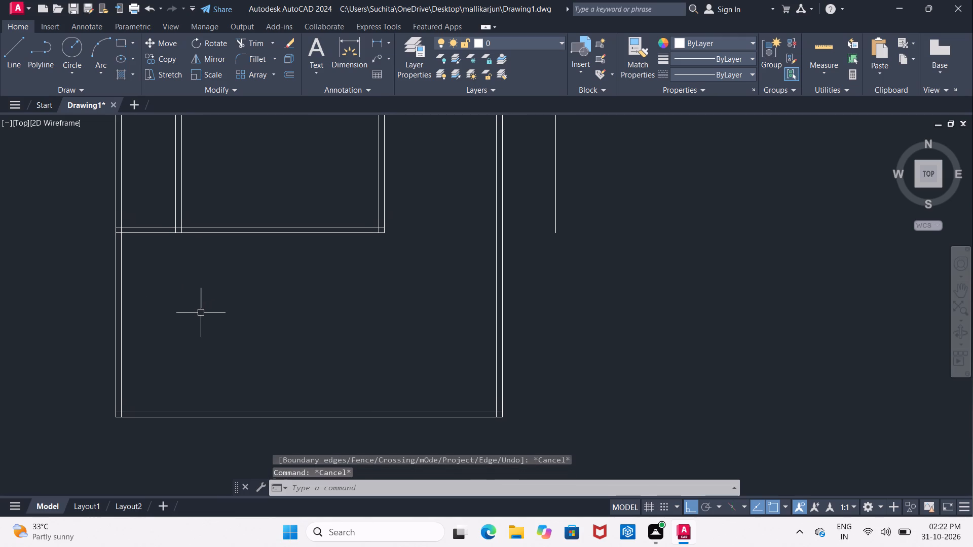
text(EX)
key(space)
key(space)
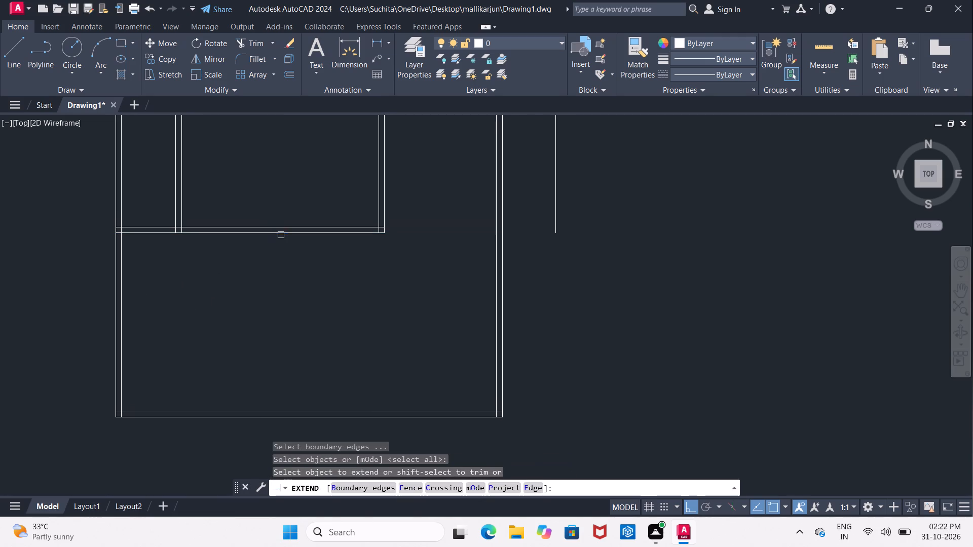
click(281, 235)
click(316, 232)
click(325, 225)
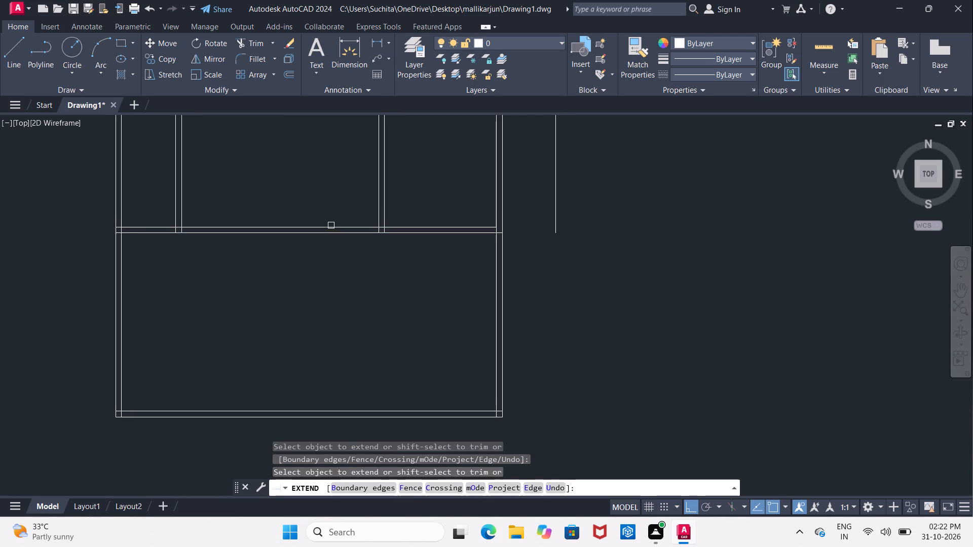
click(335, 224)
middle_drag(416, 279, 351, 298)
key(Escape)
Trim away both lines of the outline's right wall above the lower room's extended bottom wall.
scroll(350, 302, down, 3)
scroll(371, 188, up, 2)
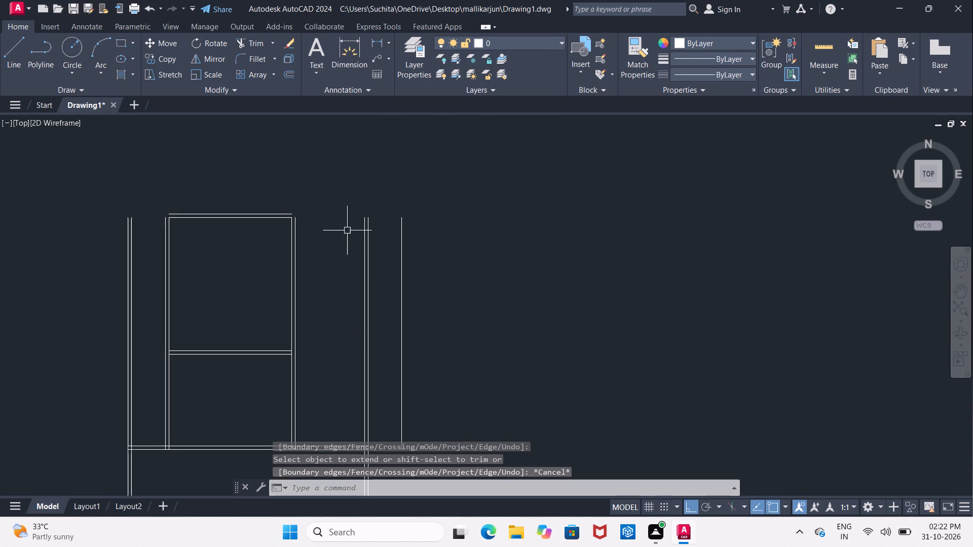
key(t)
text(R)
key(space)
key(space)
drag(341, 212, 343, 216)
middle_drag(355, 276, 346, 189)
click(369, 319)
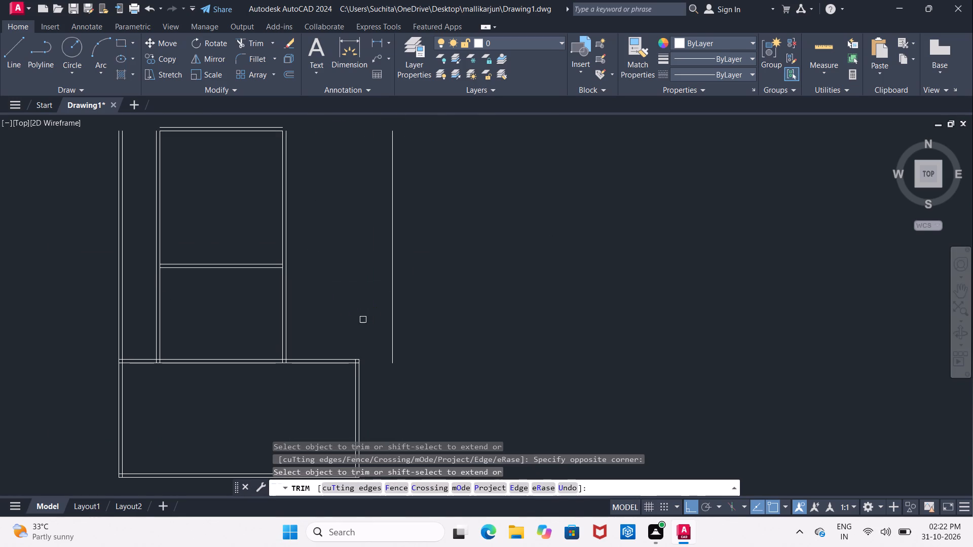
middle_drag(361, 319, 376, 309)
key(Escape)
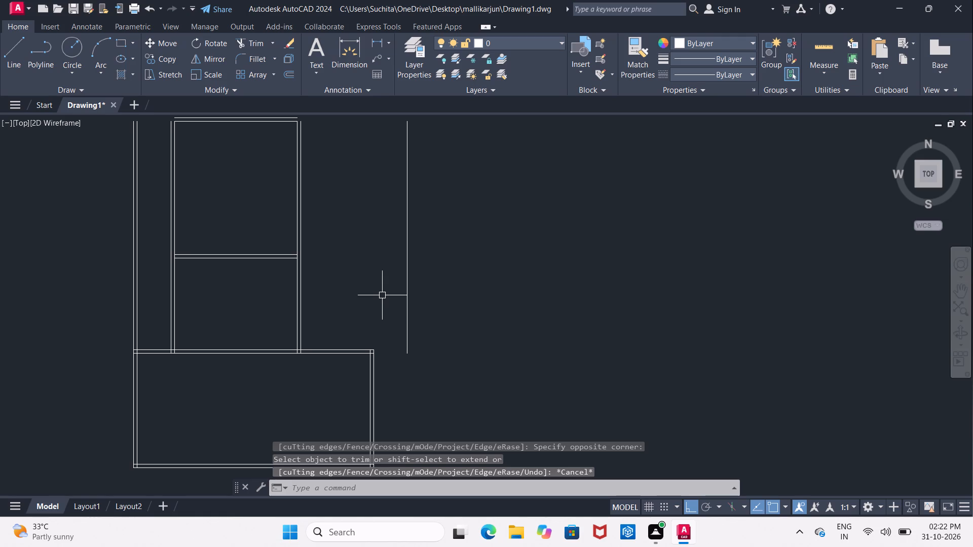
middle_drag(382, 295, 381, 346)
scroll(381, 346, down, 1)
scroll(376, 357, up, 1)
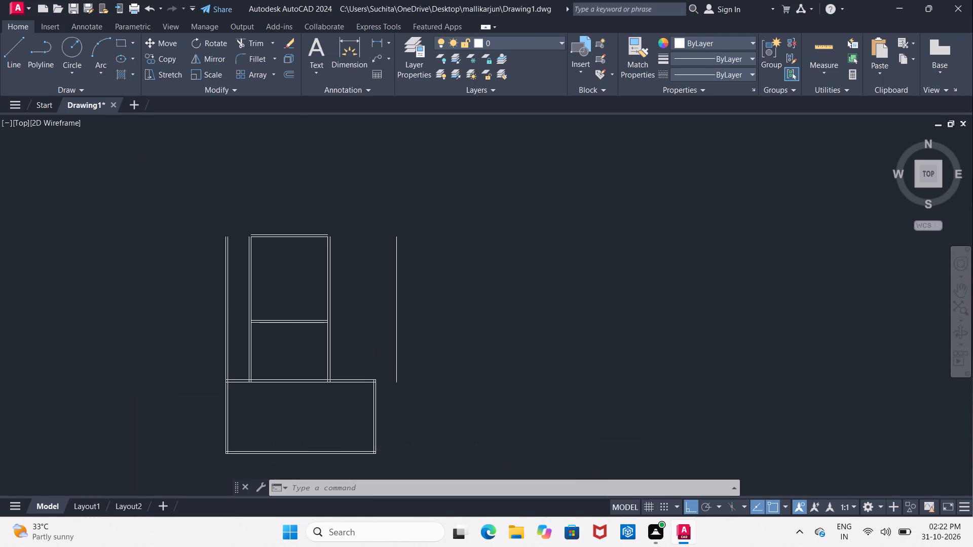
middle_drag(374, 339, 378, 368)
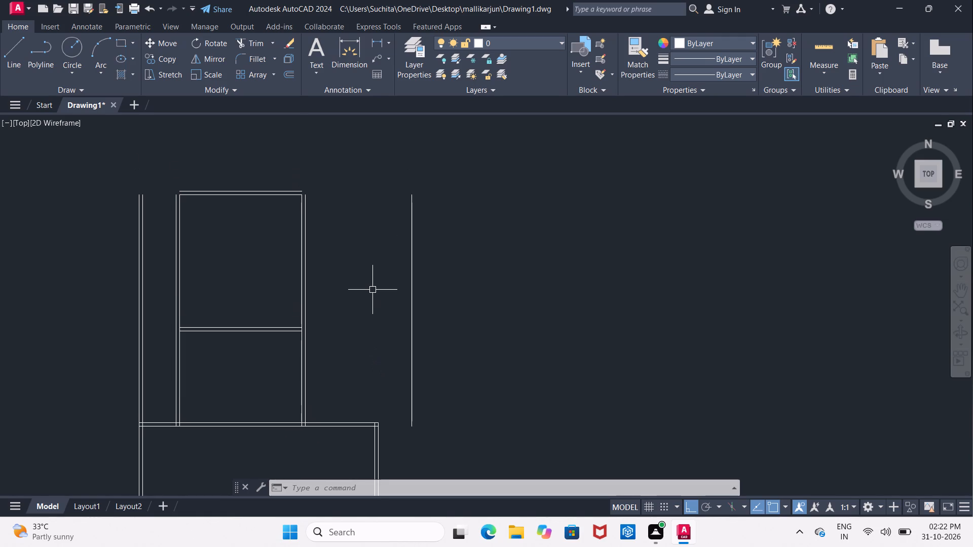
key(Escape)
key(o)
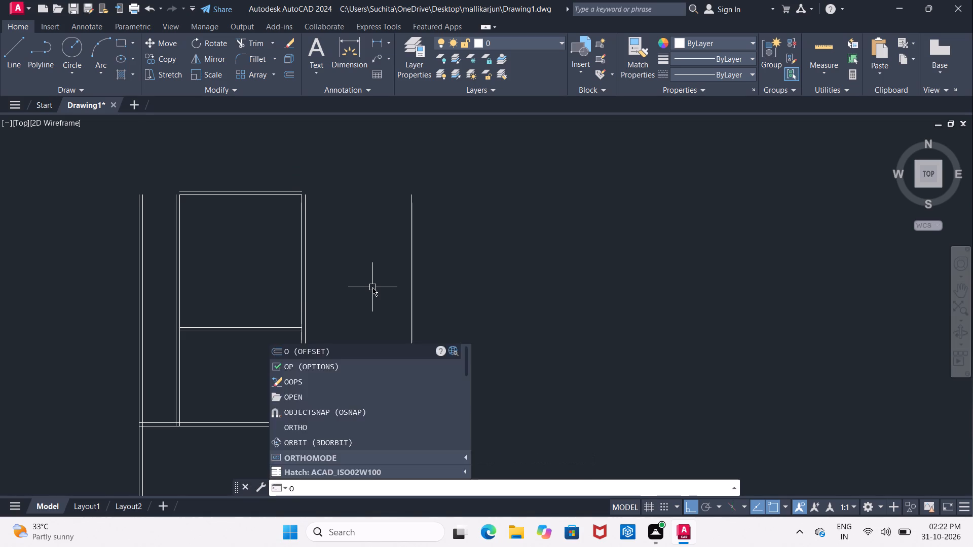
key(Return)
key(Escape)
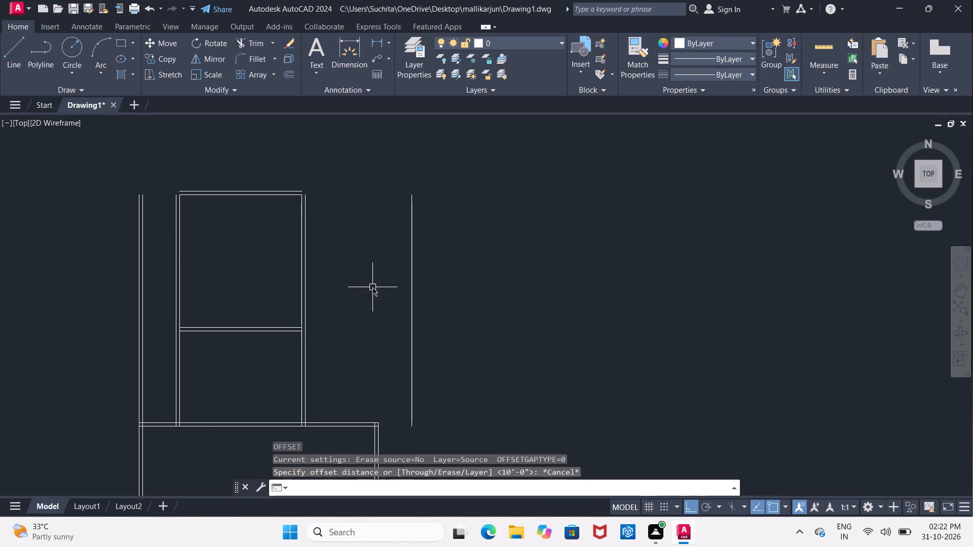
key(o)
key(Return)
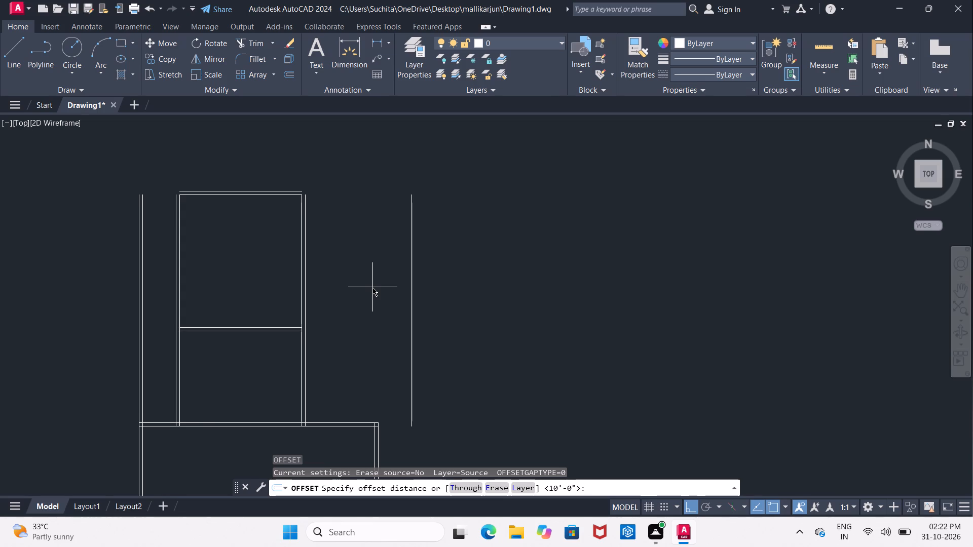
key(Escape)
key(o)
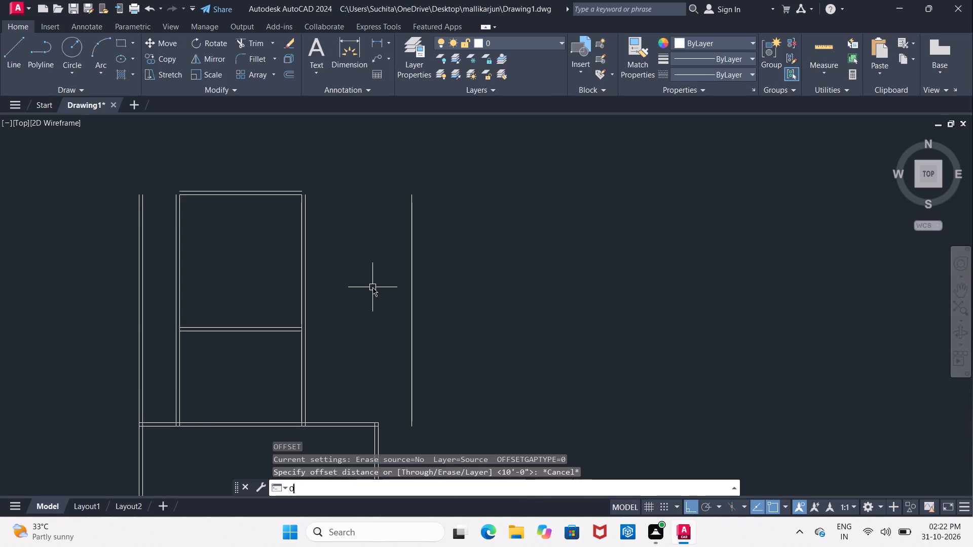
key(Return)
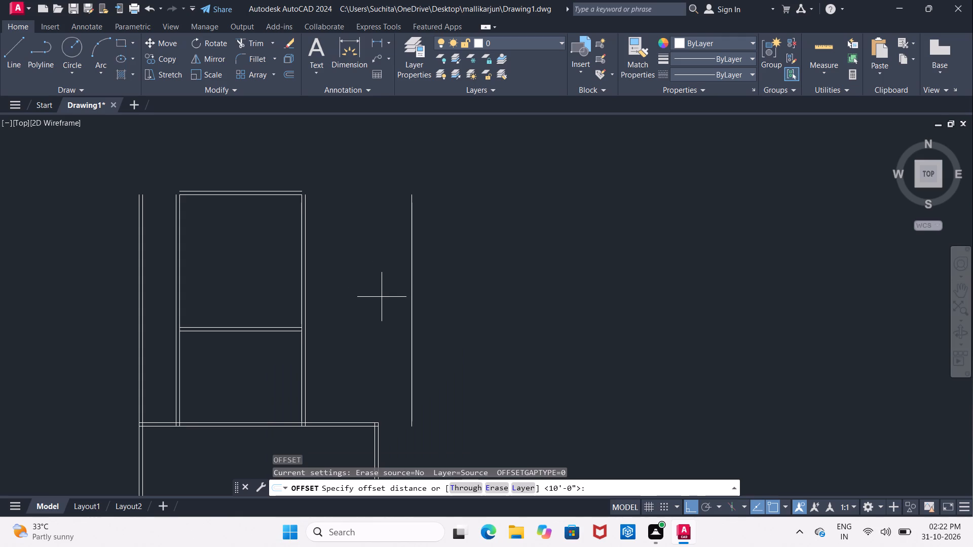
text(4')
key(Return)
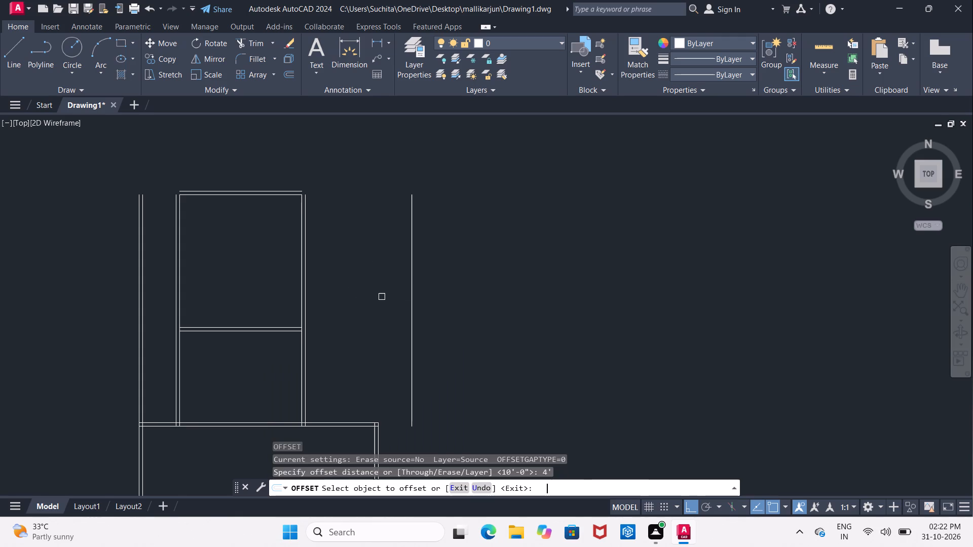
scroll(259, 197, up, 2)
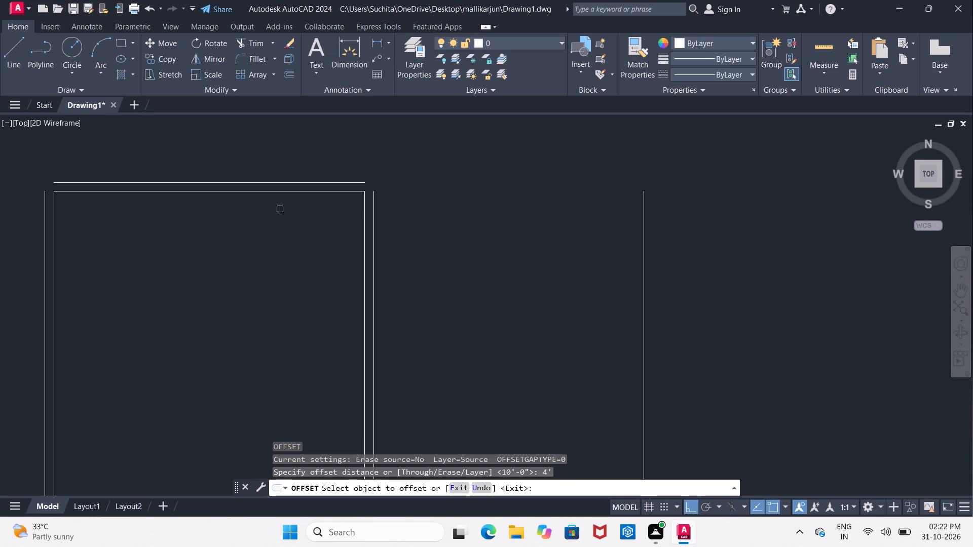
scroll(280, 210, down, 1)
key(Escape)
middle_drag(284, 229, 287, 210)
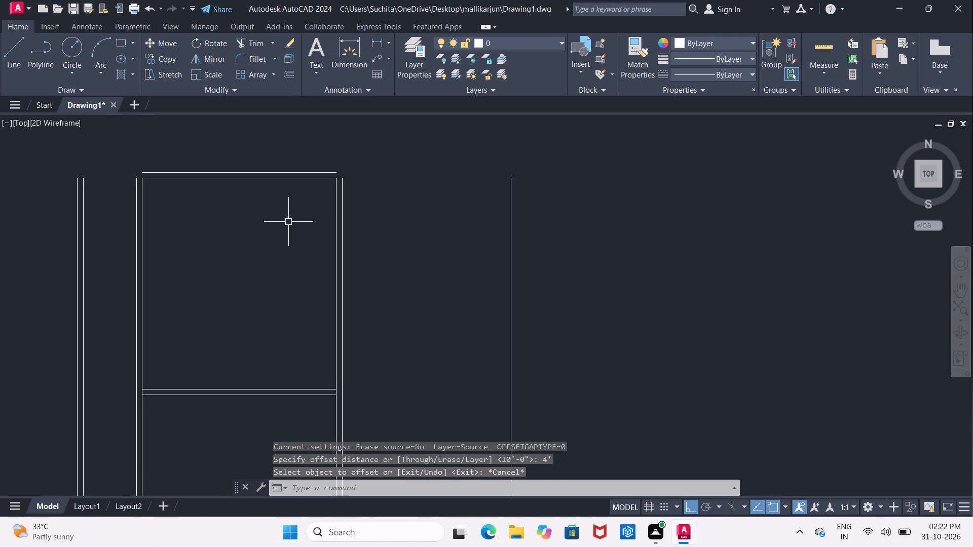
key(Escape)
In the upper room, offset the partition's upper line 4' upward and the top wall's outer line 4' downward.
key(o)
key(Return)
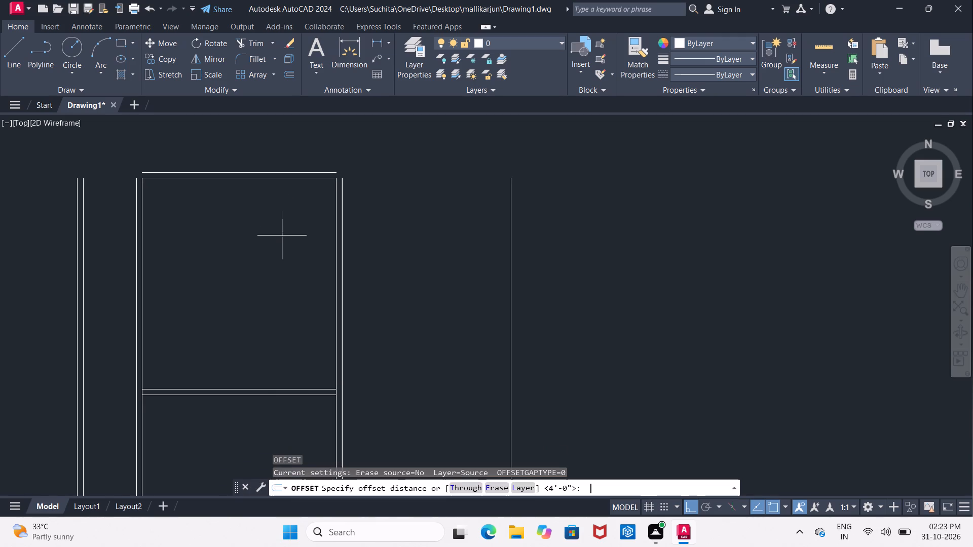
text(54)
key(BackSpace)
key(BackSpace)
text(4')
key(Return)
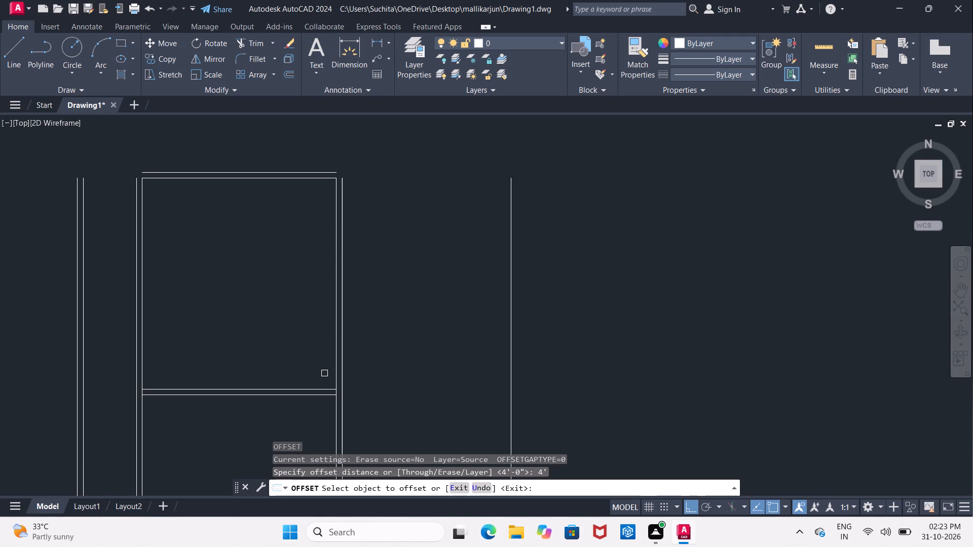
click(322, 388)
click(291, 297)
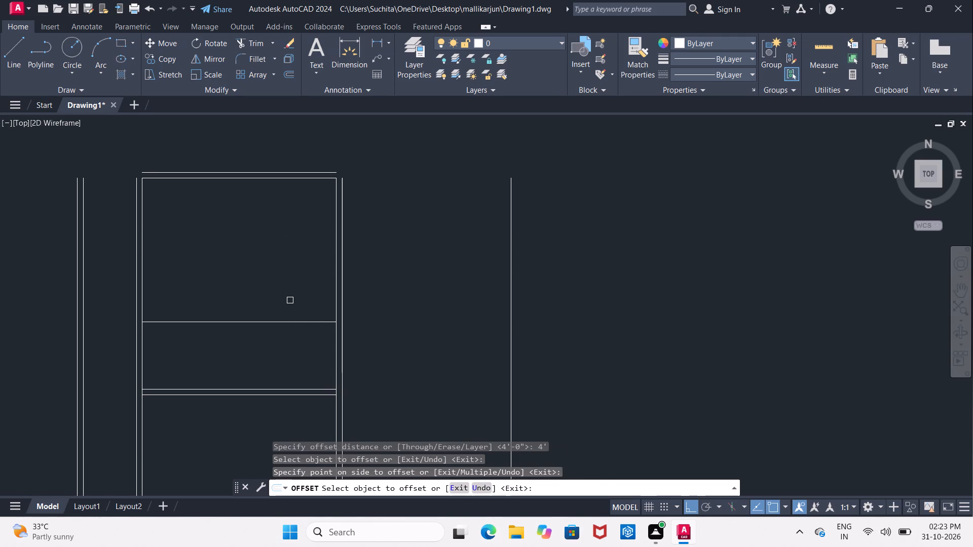
drag(275, 176, 278, 187)
click(291, 242)
key(Escape)
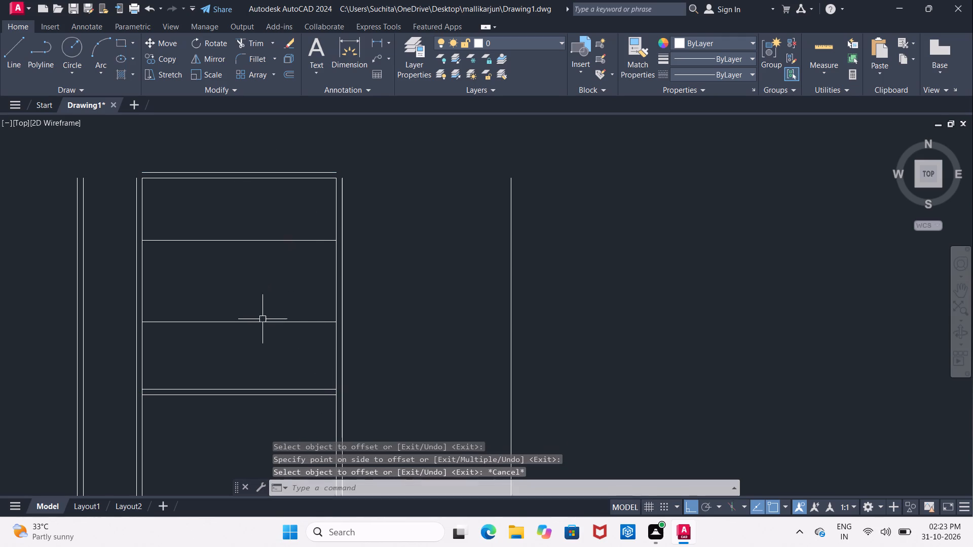
Select the line 4' above the partition between the two stacked rooms.
click(269, 323)
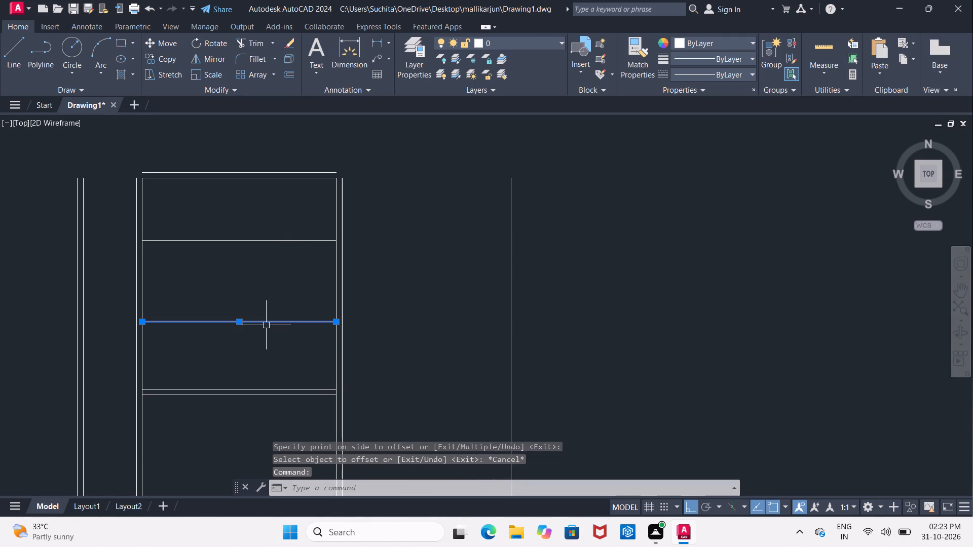
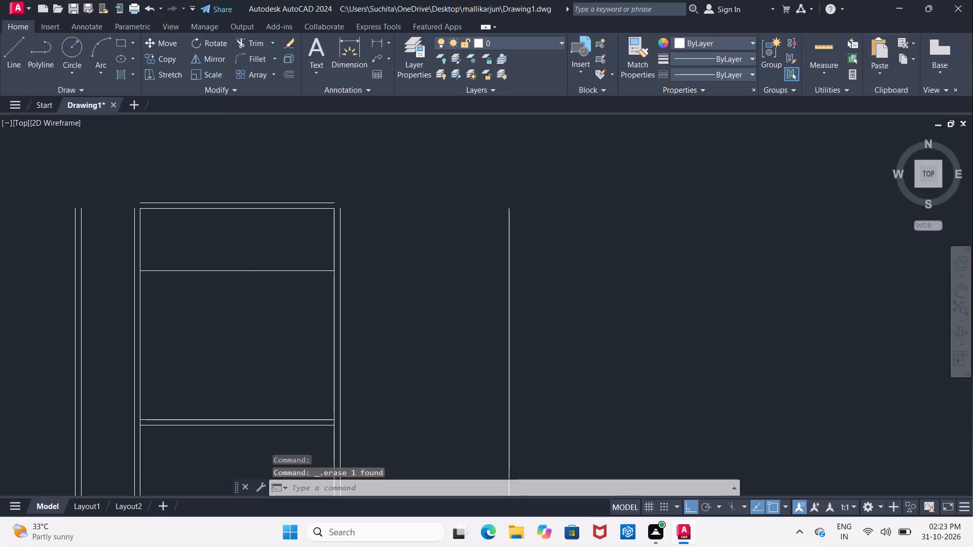
Extend the line 4' below the upper room's top wall rightward to the single vertical line east of the room.
text(EX)
key(space)
key(space)
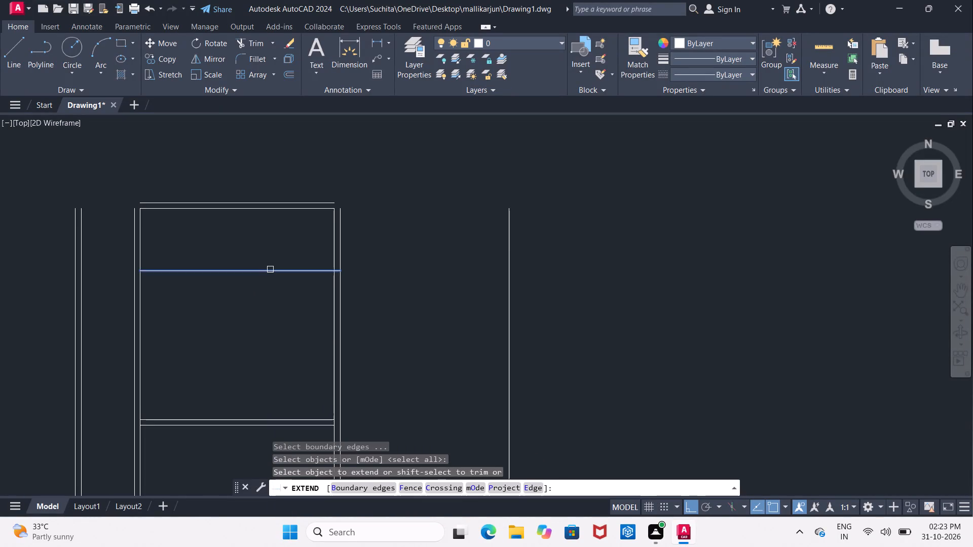
click(270, 269)
click(289, 271)
middle_click(368, 314)
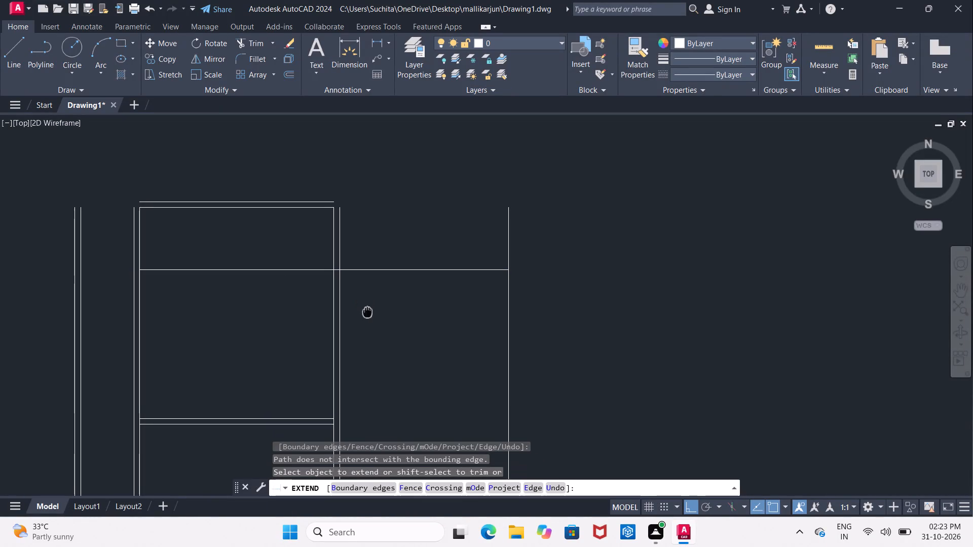
key(Escape)
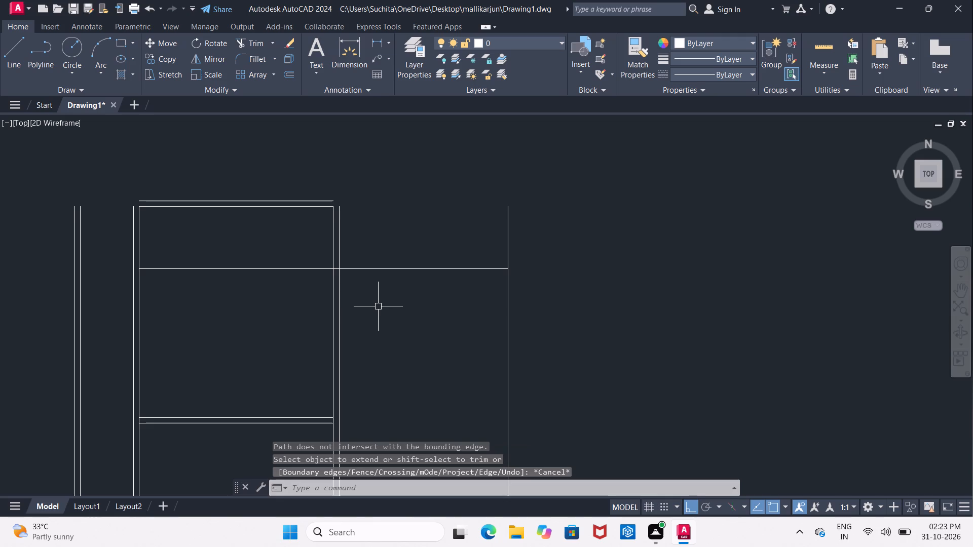
Trim away the part of the extended horizontal line that lies inside the upper room.
text(TR)
key(space)
key(space)
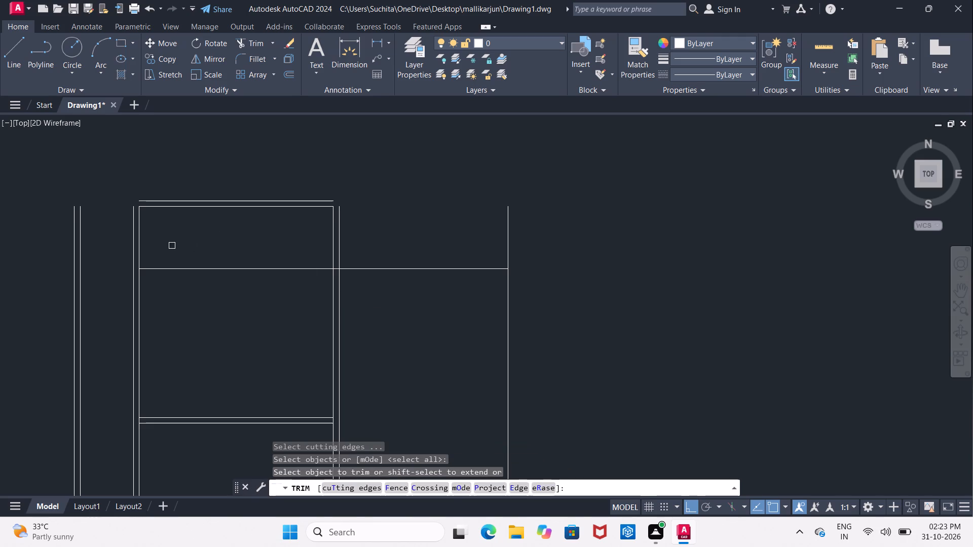
click(170, 246)
click(301, 296)
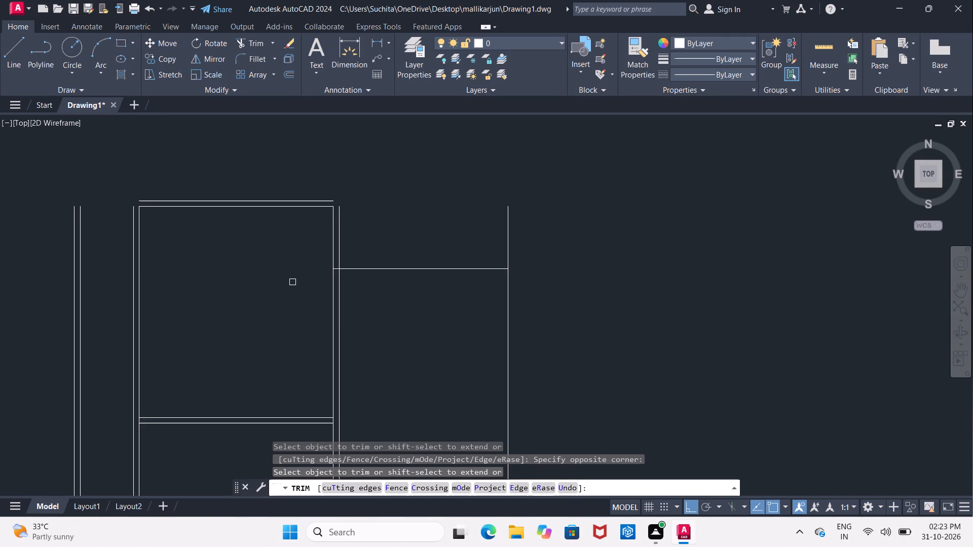
middle_drag(504, 330, 472, 343)
key(Escape)
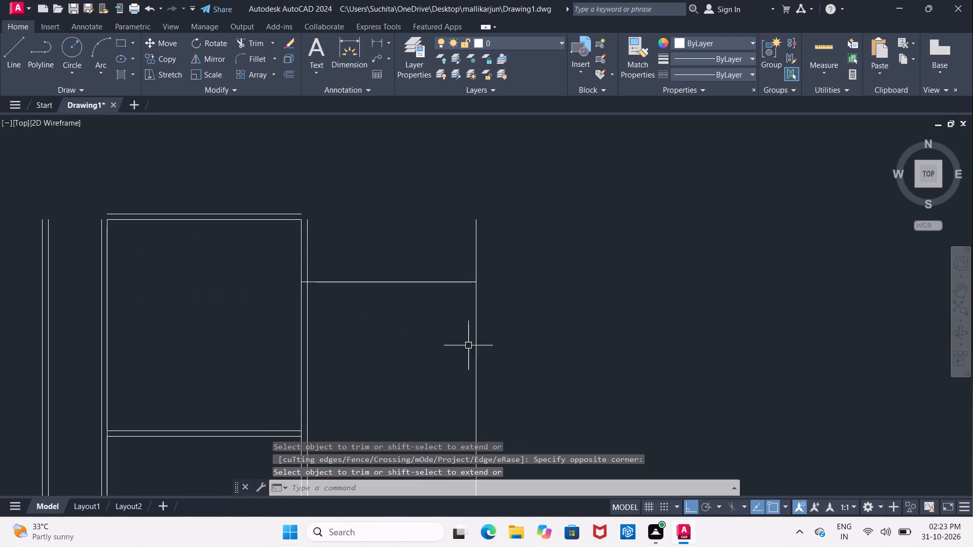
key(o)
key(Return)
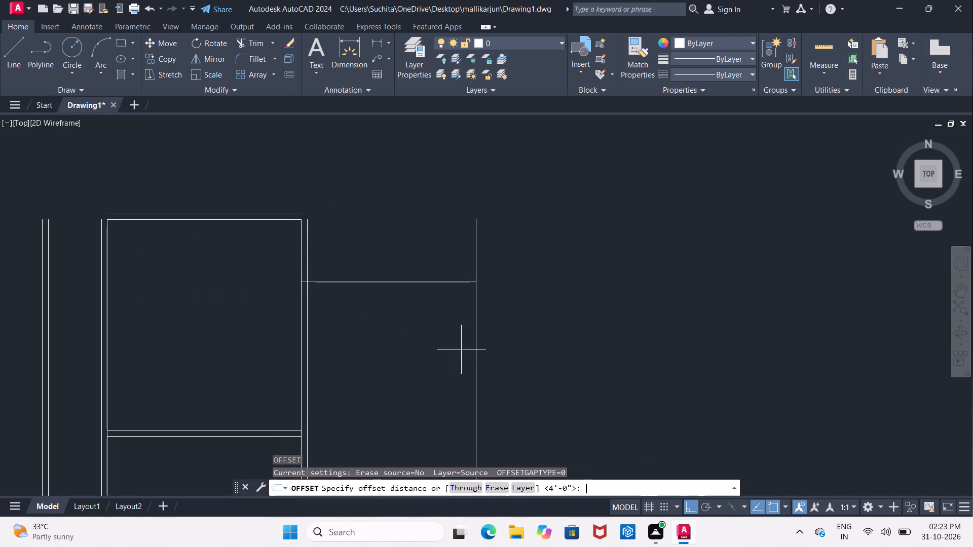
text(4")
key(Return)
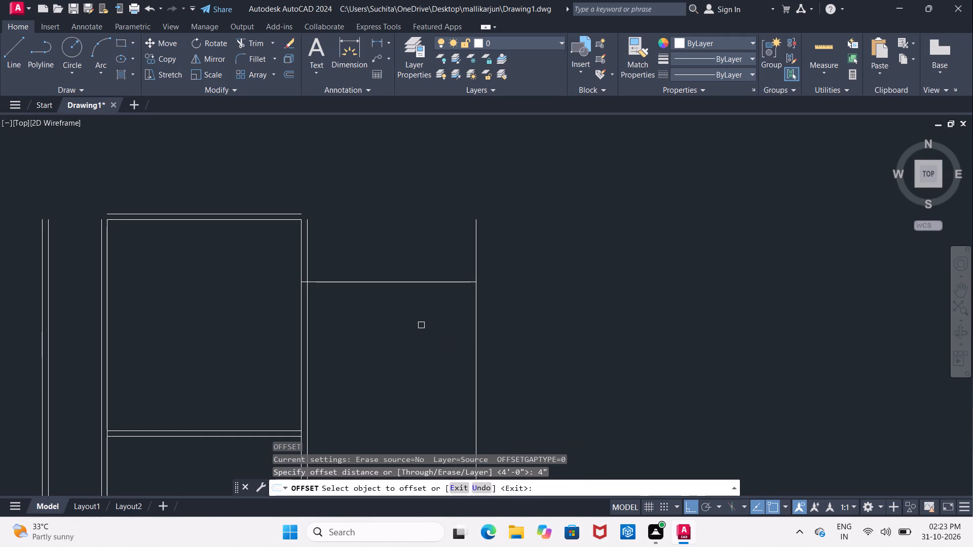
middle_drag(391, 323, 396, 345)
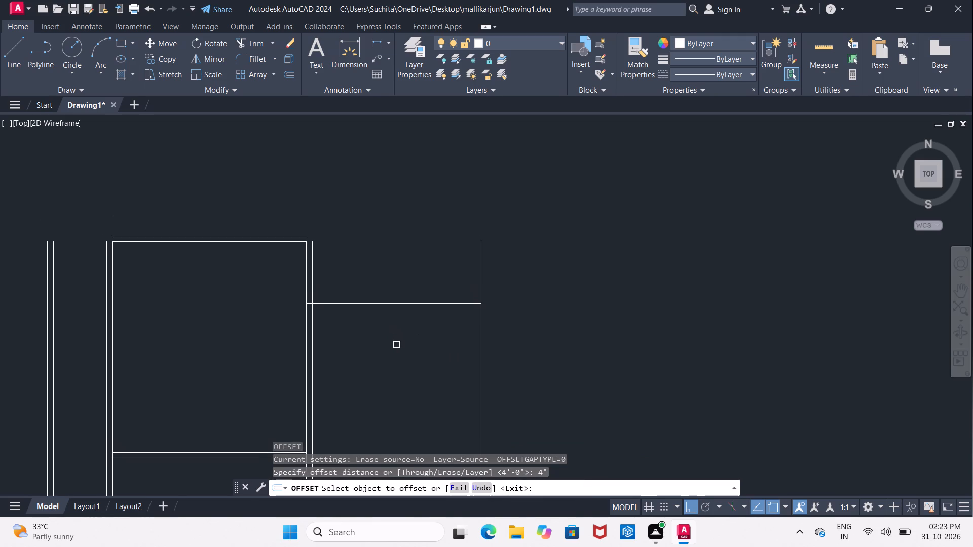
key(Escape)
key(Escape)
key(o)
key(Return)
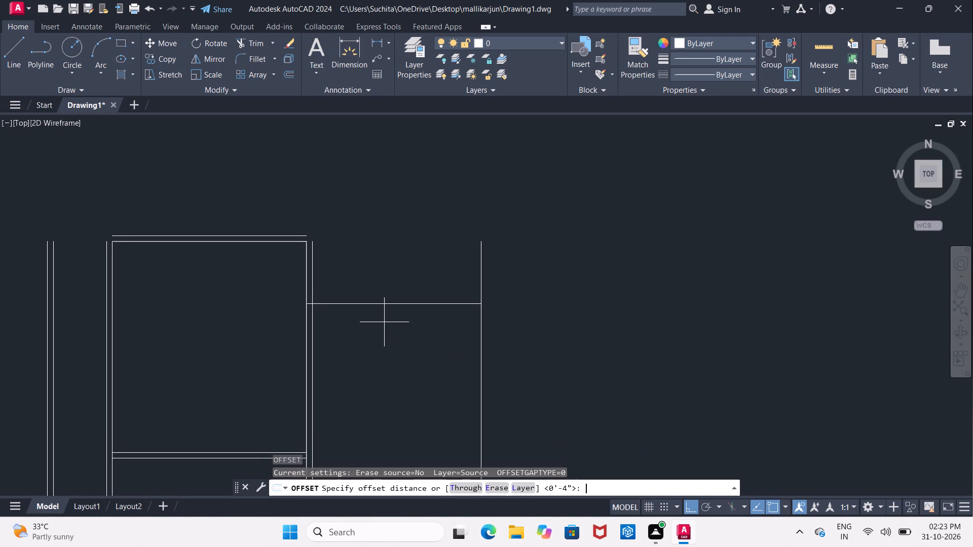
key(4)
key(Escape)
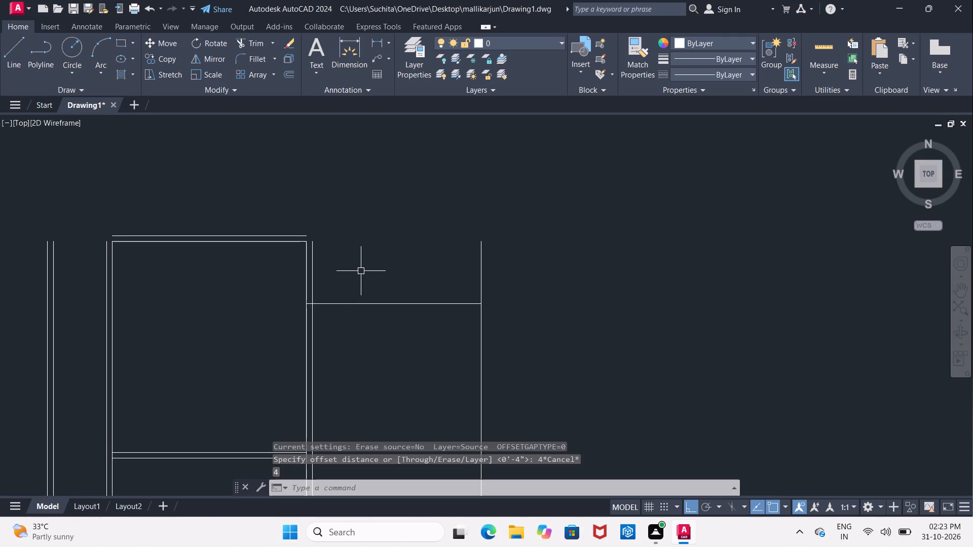
Offset the horizontal line between the upper room and the single vertical line 4" downward.
key(o)
key(Return)
text(4")
key(Return)
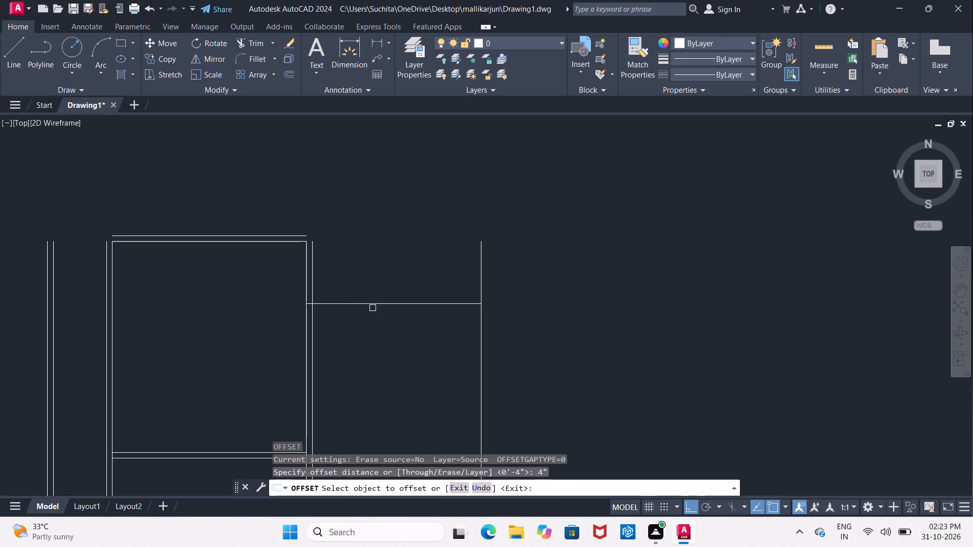
drag(372, 303, 372, 307)
click(374, 364)
key(Escape)
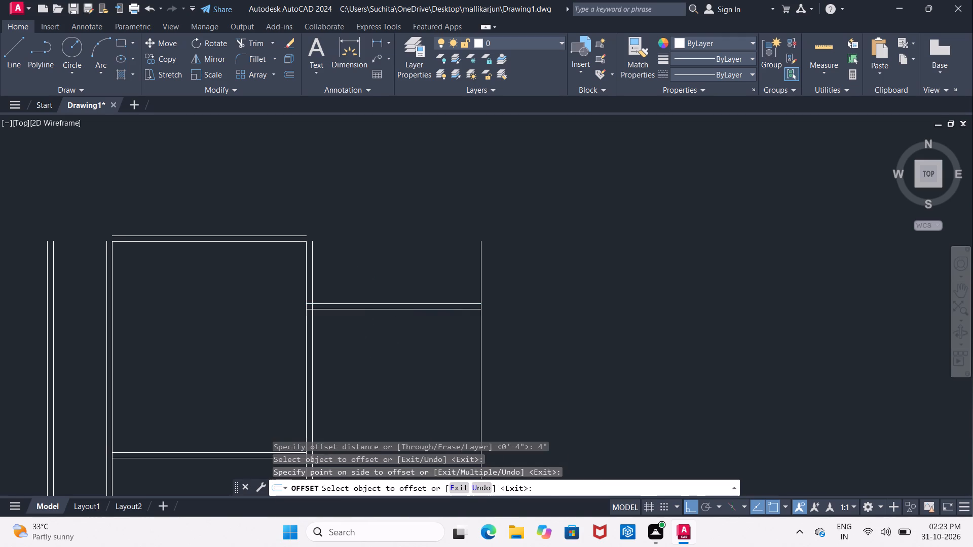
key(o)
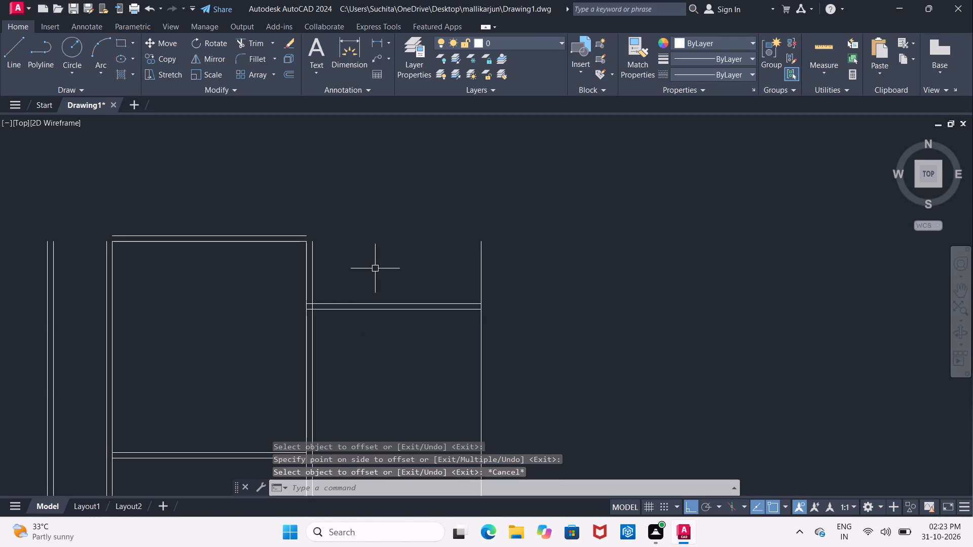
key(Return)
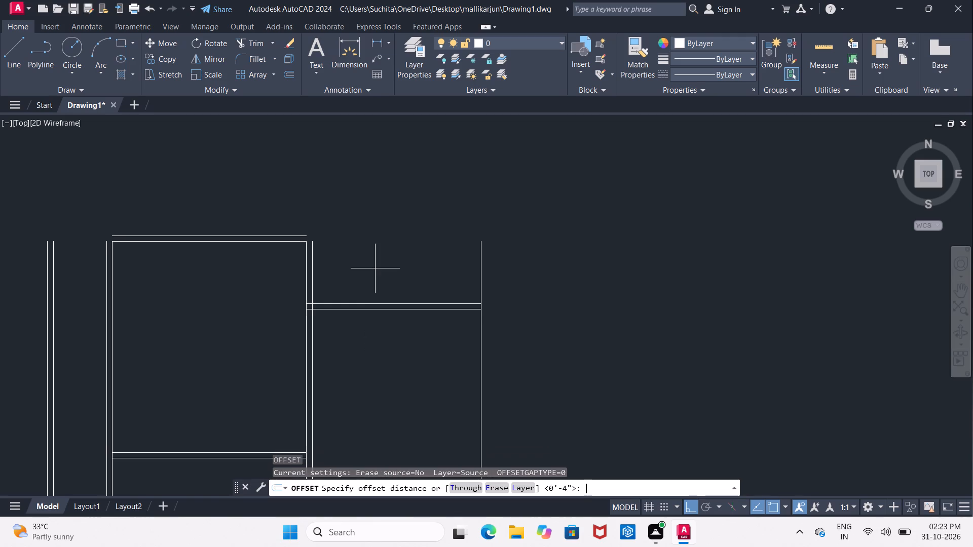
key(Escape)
Offset the single vertical line at the east end of the new horizontal wall 4" outward to the right.
middle_drag(404, 257, 343, 246)
key(o)
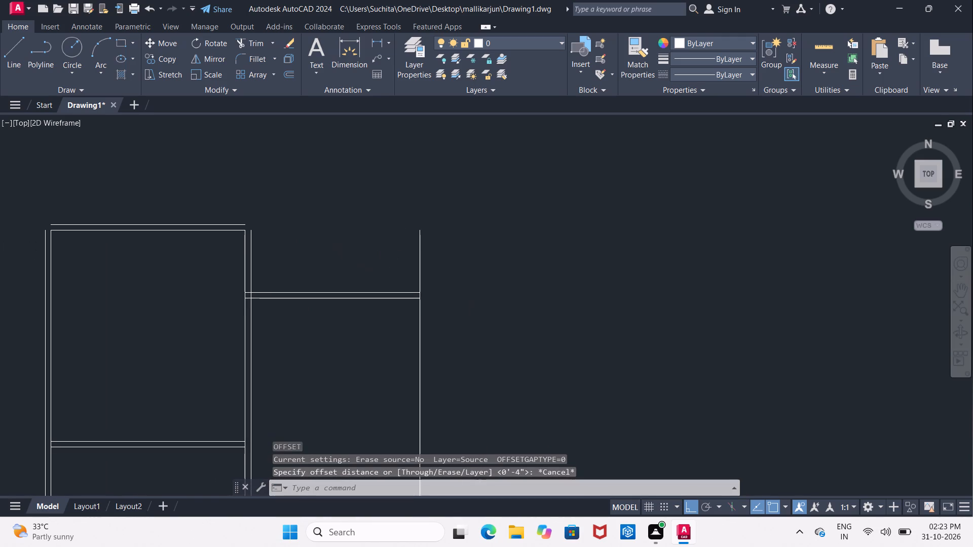
key(Return)
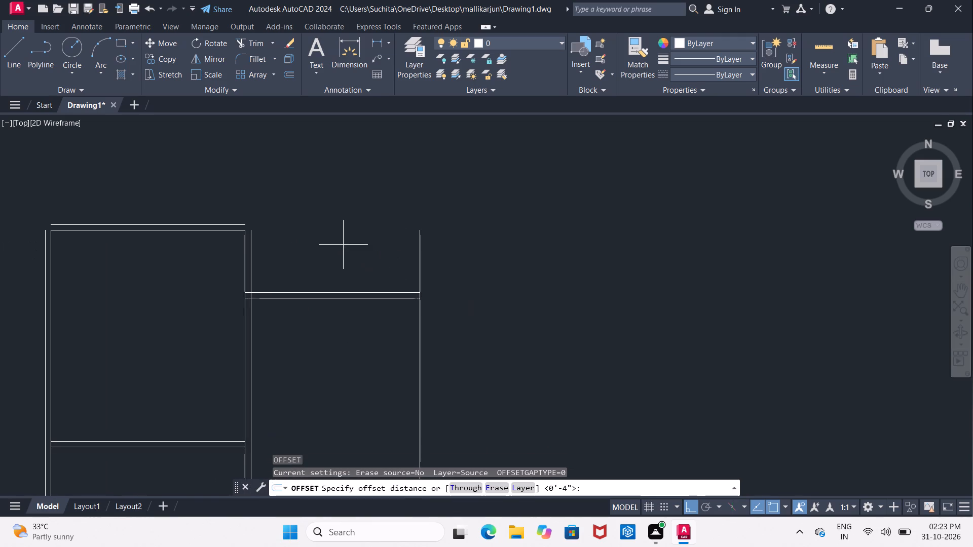
text(4")
key(Return)
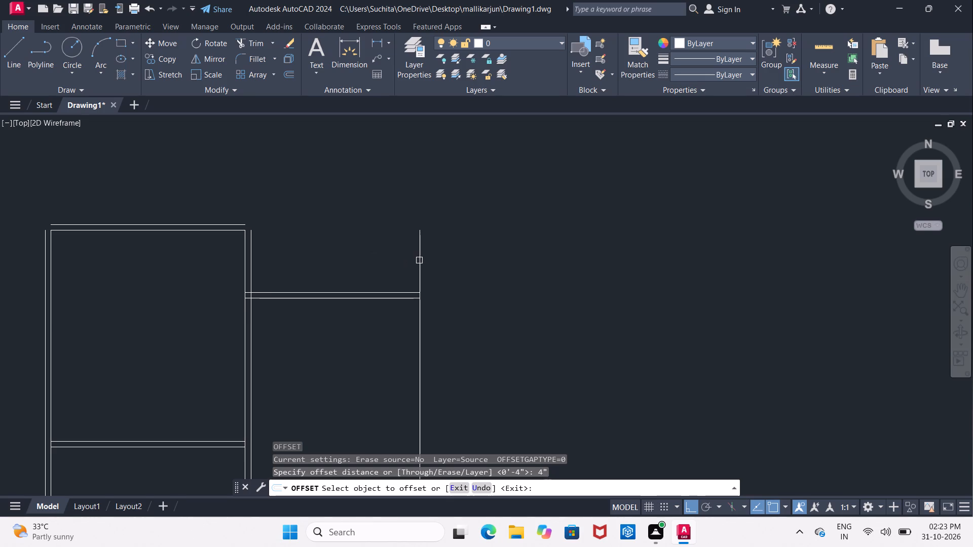
click(421, 262)
click(469, 267)
middle_drag(479, 272, 417, 275)
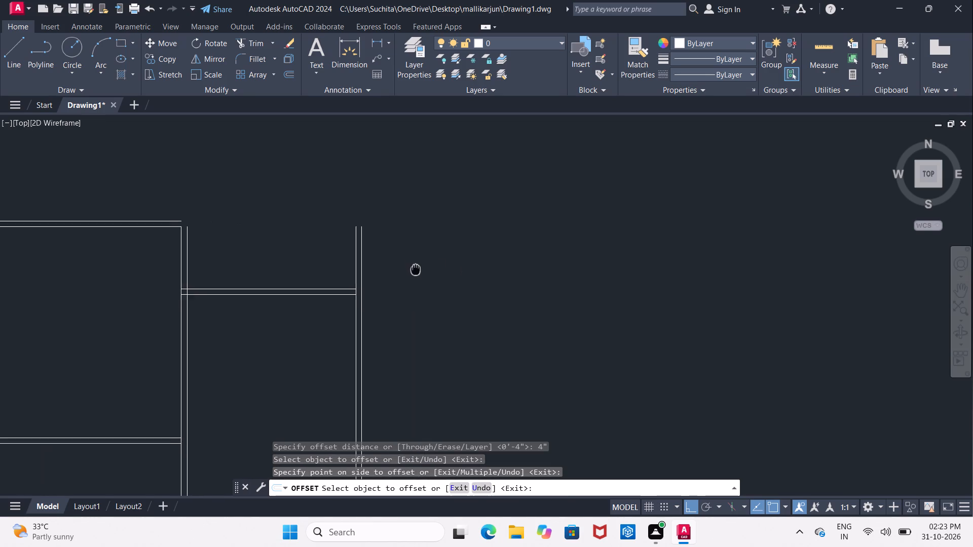
middle_drag(417, 275, 422, 289)
key(Escape)
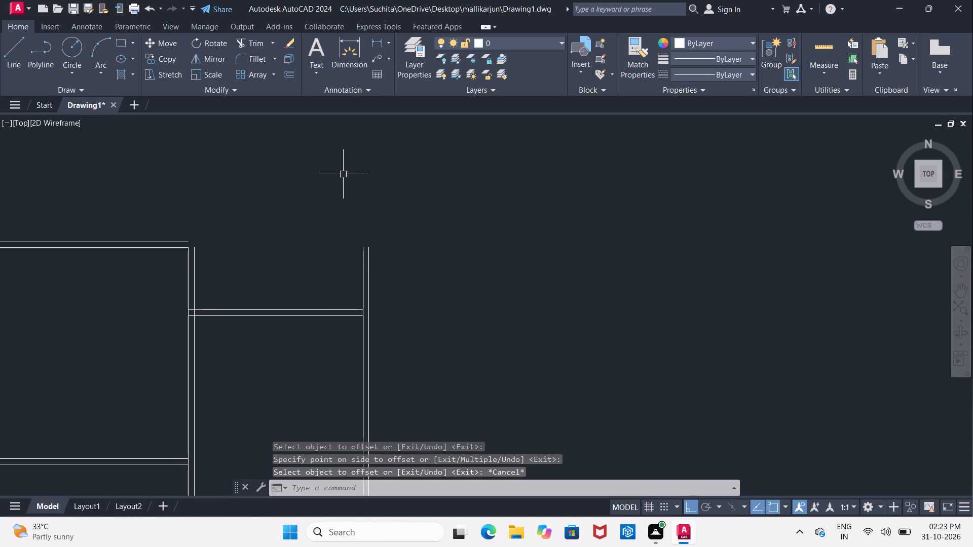
Extend the inner line of the upper room's top wall rightward to the outer line of the new east wall.
text(EX)
key(space)
key(space)
click(116, 250)
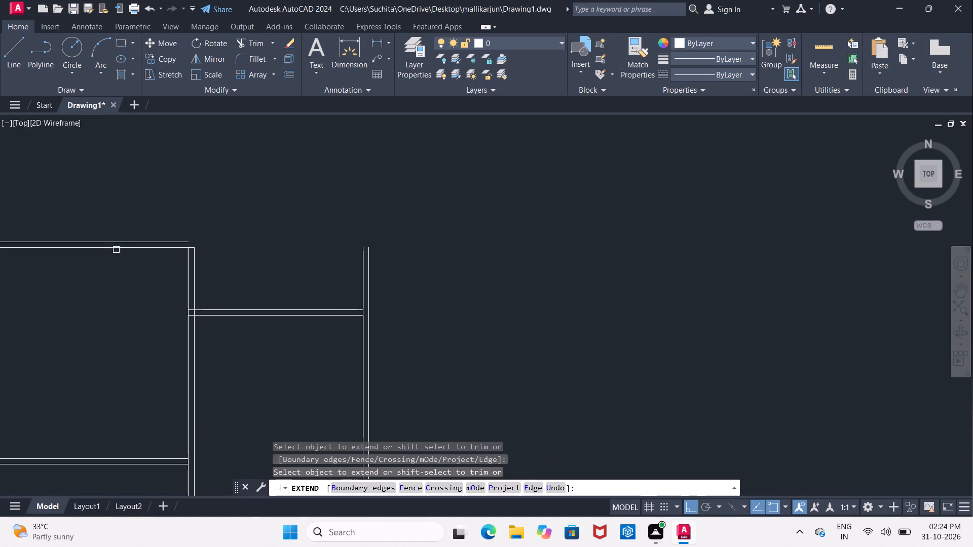
click(133, 247)
click(247, 246)
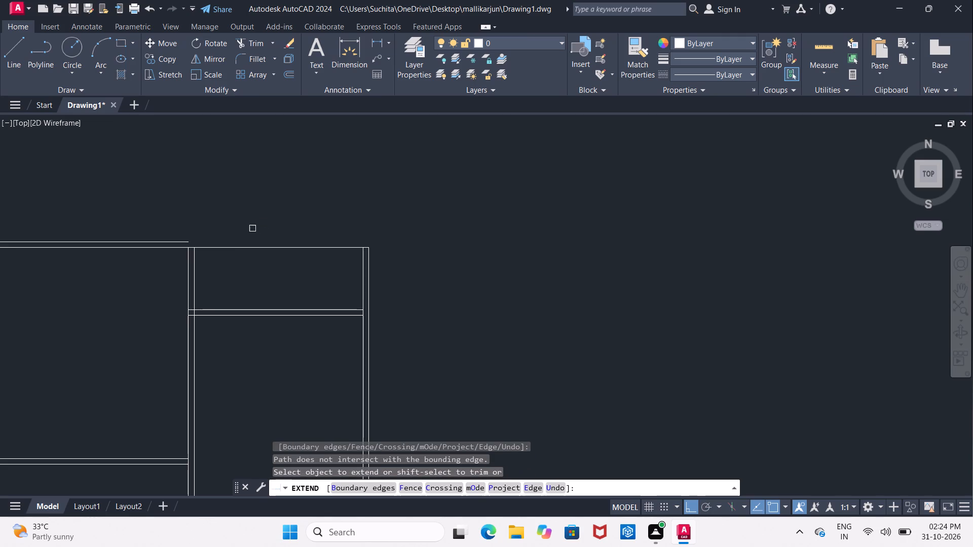
middle_drag(231, 225, 287, 228)
key(Escape)
middle_drag(379, 233, 277, 229)
key(Escape)
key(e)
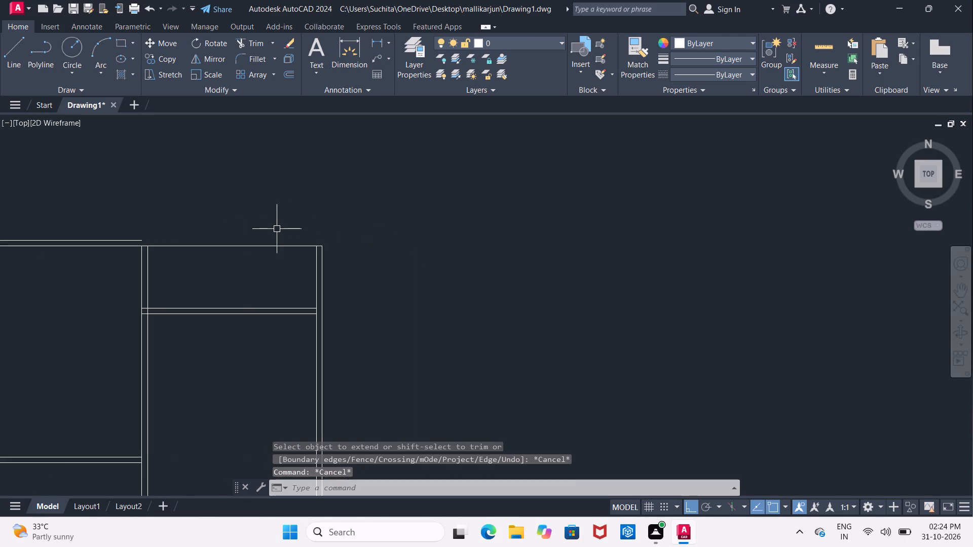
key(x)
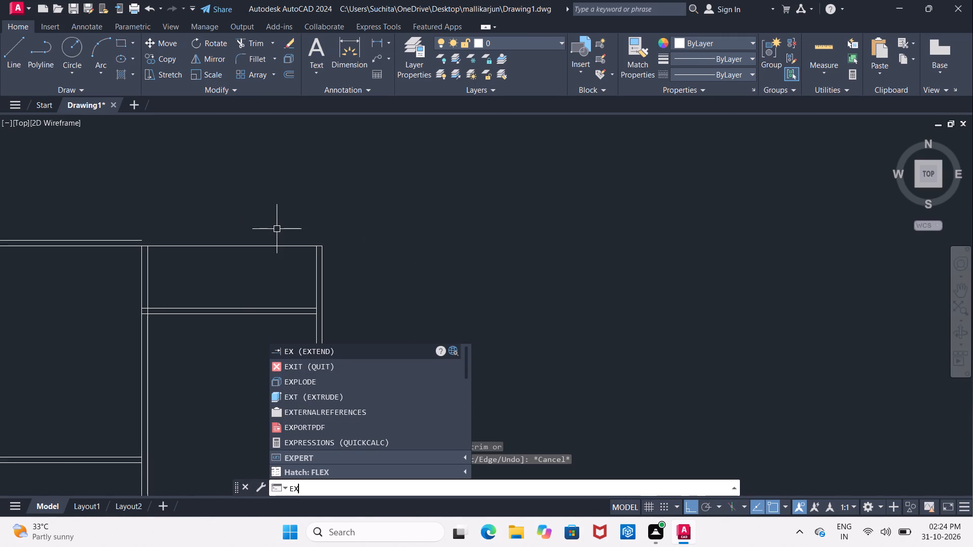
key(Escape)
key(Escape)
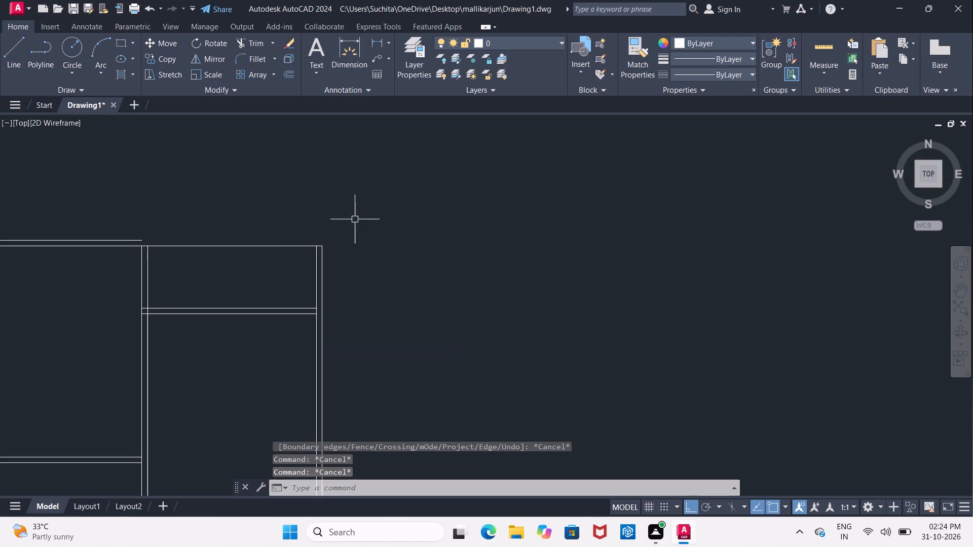
Offset the outer line of the new east wall 10'6" to the right.
key(o)
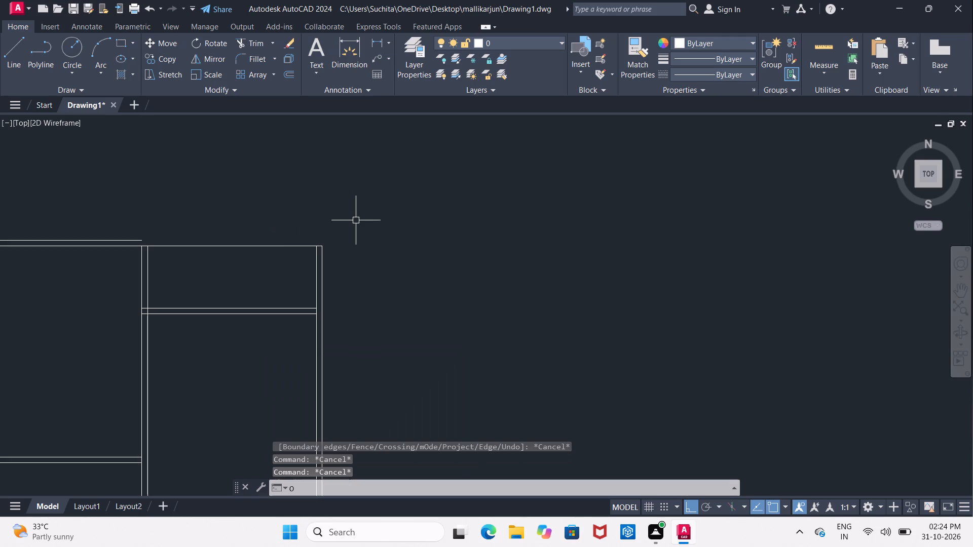
key(Return)
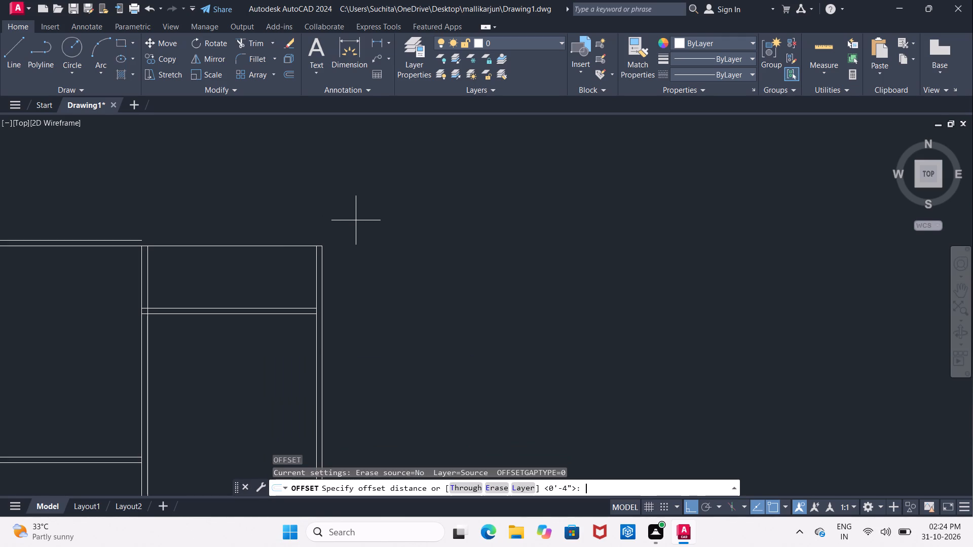
text(10')
text(6")
key(Return)
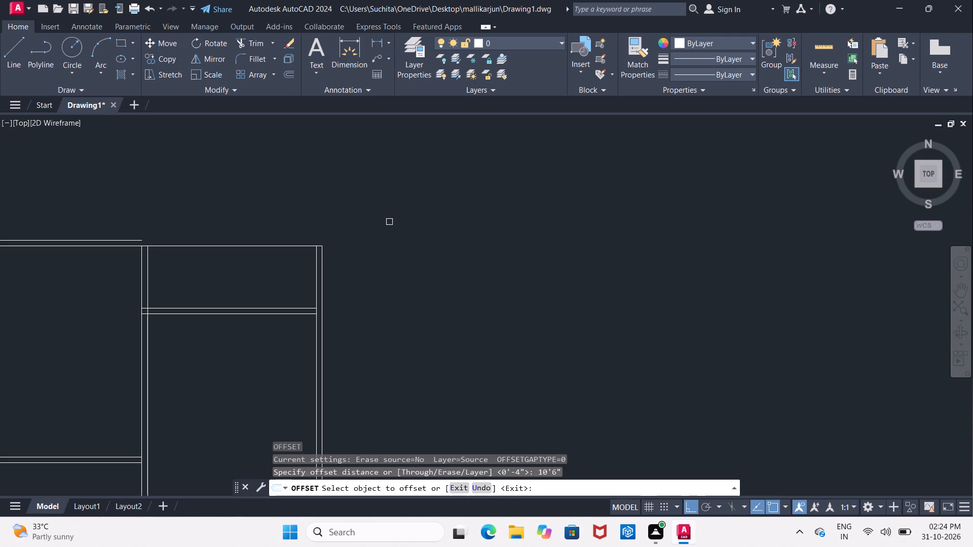
middle_drag(453, 289, 446, 238)
click(314, 250)
click(659, 253)
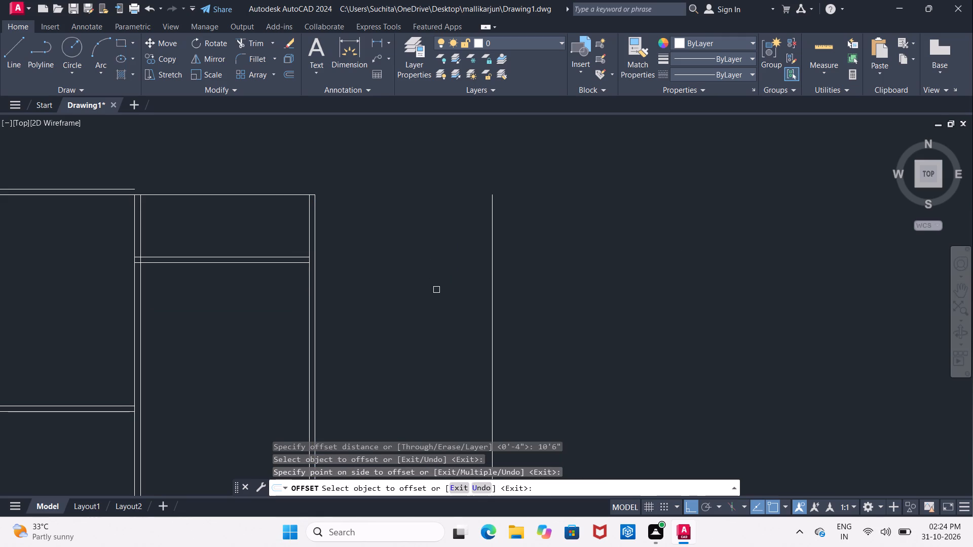
key(Return)
Offset the vertical line 10'6" beyond the east wall 4" to the right.
key(Return)
text(4")
key(Return)
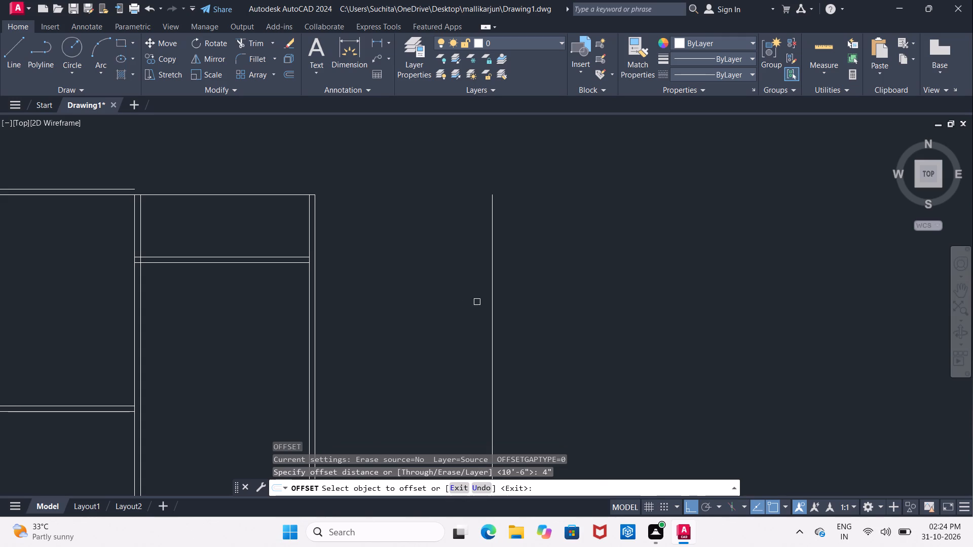
click(491, 309)
click(629, 311)
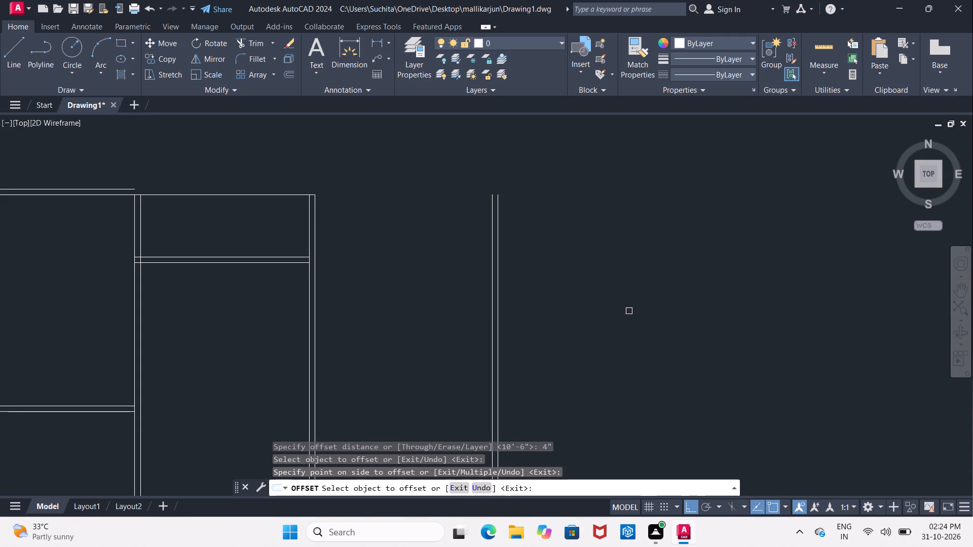
middle_drag(688, 365, 627, 391)
scroll(618, 386, down, 2)
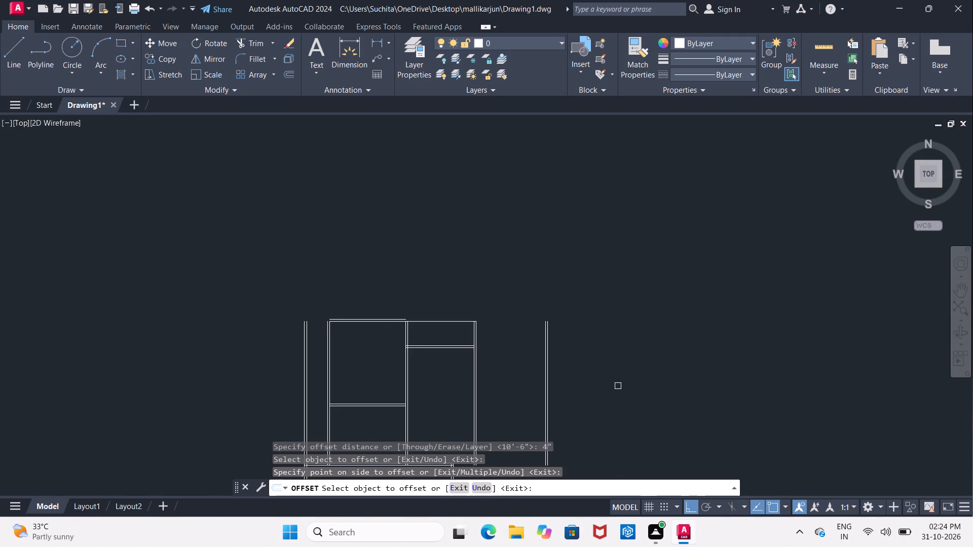
Examine the overall floor plan, from the upper rooms and new east walls down to the large lower room.
scroll(596, 376, down, 1)
middle_drag(582, 367, 601, 368)
middle_drag(598, 369, 563, 317)
scroll(563, 317, down, 1)
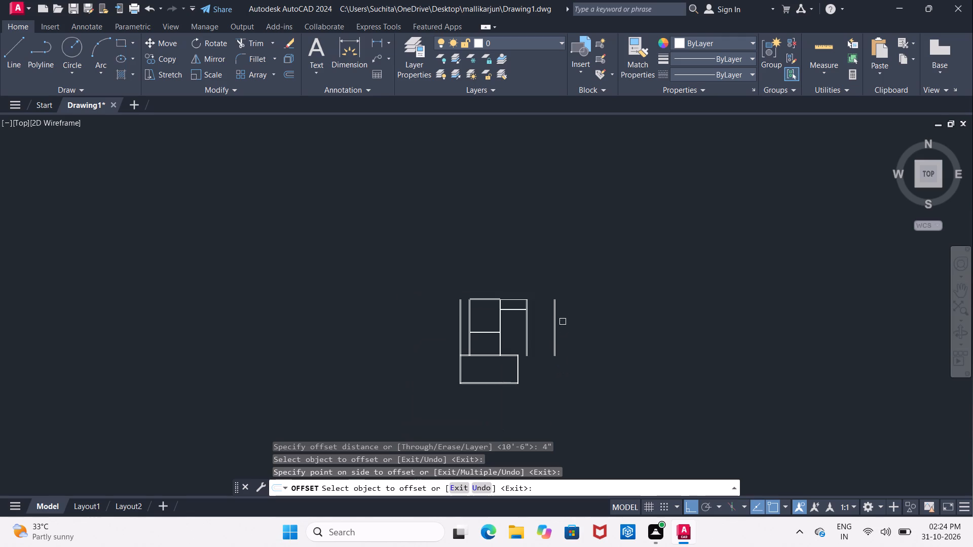
scroll(545, 376, up, 2)
middle_drag(543, 373, 548, 297)
middle_drag(411, 289, 422, 397)
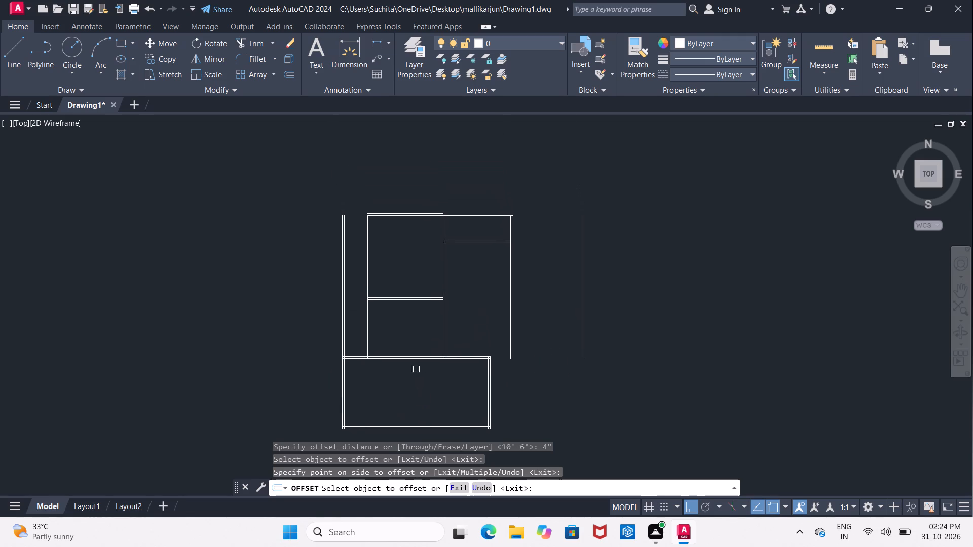
middle_drag(406, 407, 417, 259)
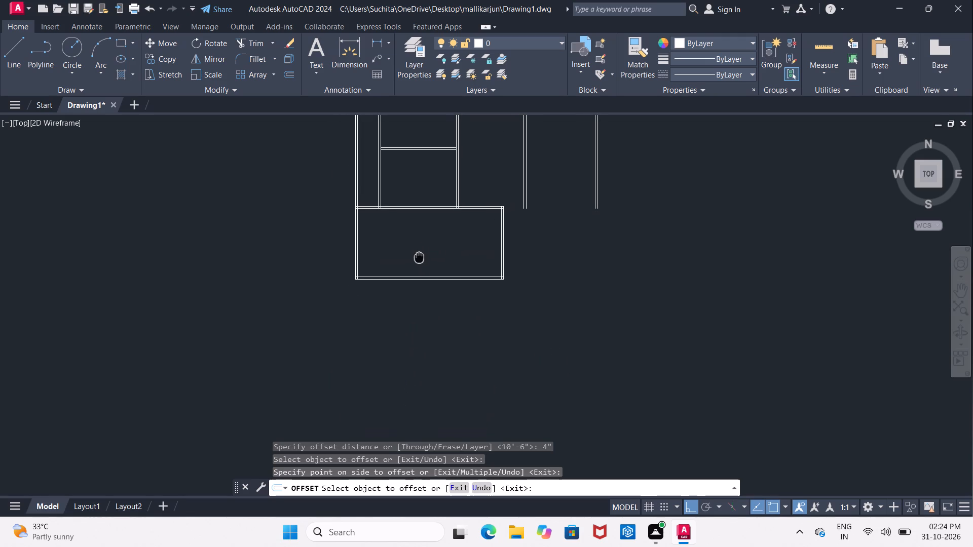
middle_drag(417, 259, 349, 304)
middle_drag(647, 293, 572, 319)
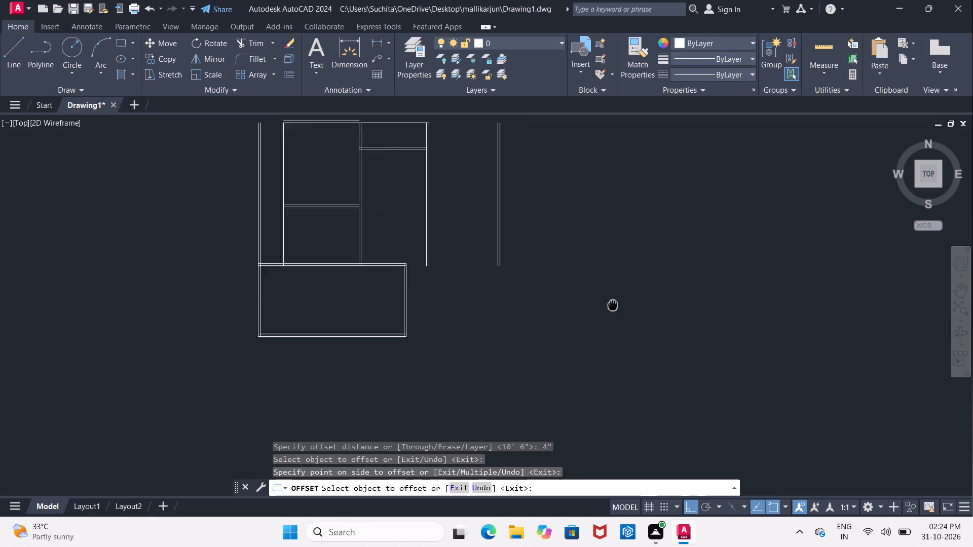
middle_drag(572, 319, 548, 350)
key(Escape)
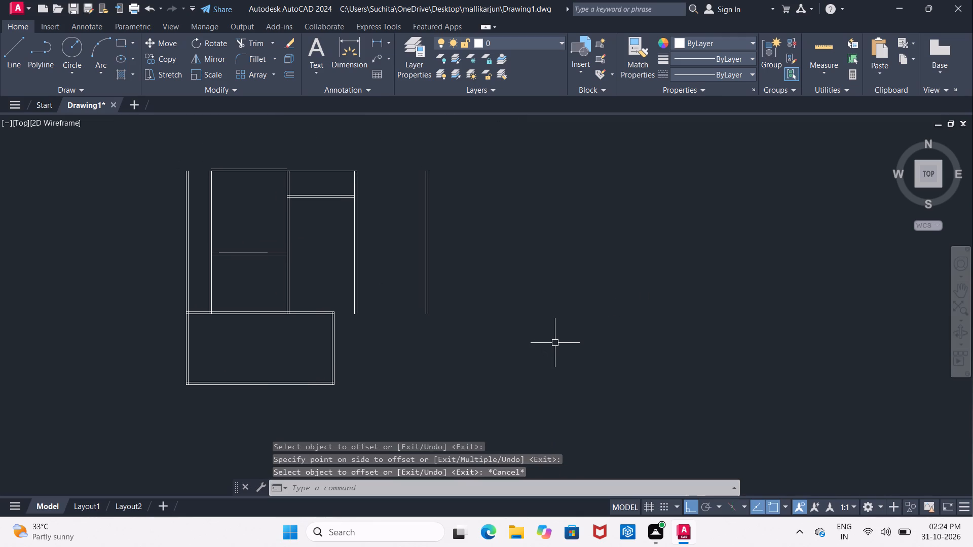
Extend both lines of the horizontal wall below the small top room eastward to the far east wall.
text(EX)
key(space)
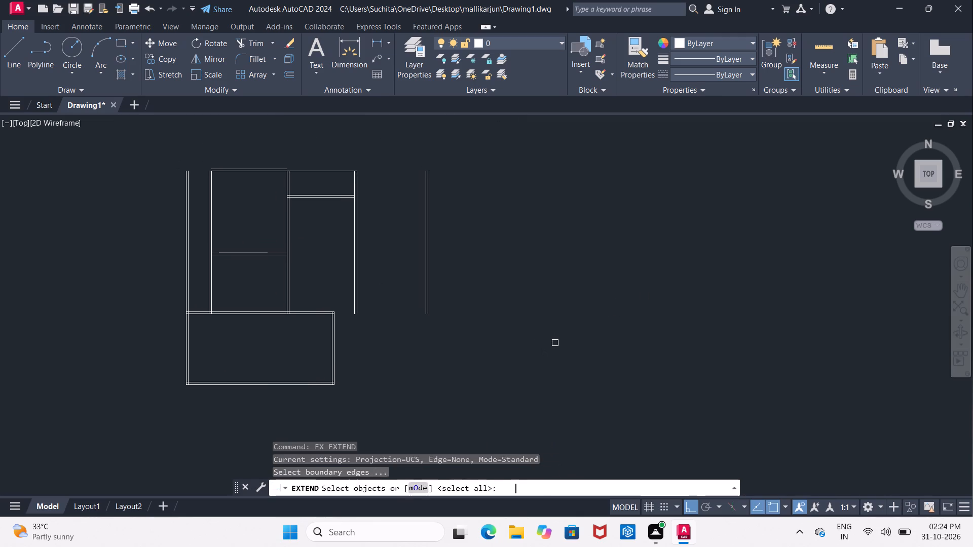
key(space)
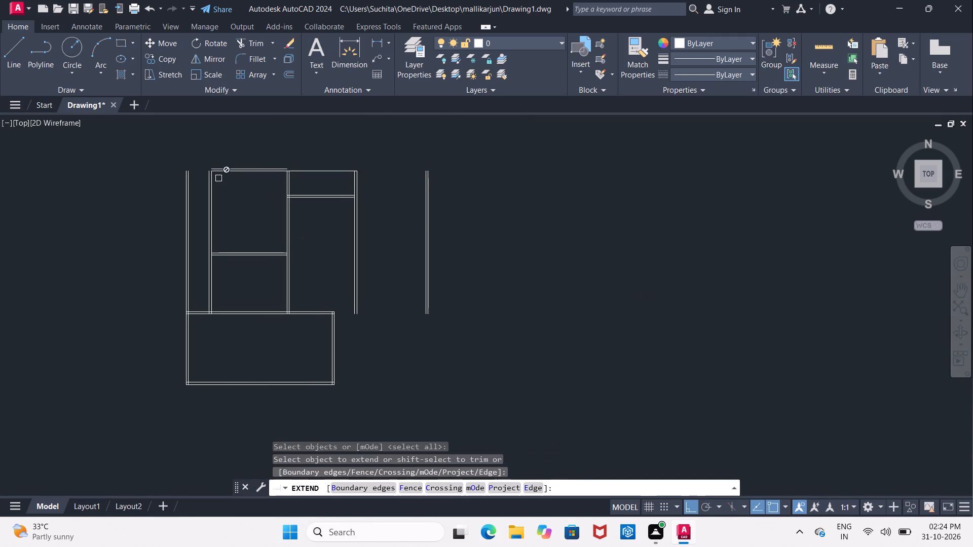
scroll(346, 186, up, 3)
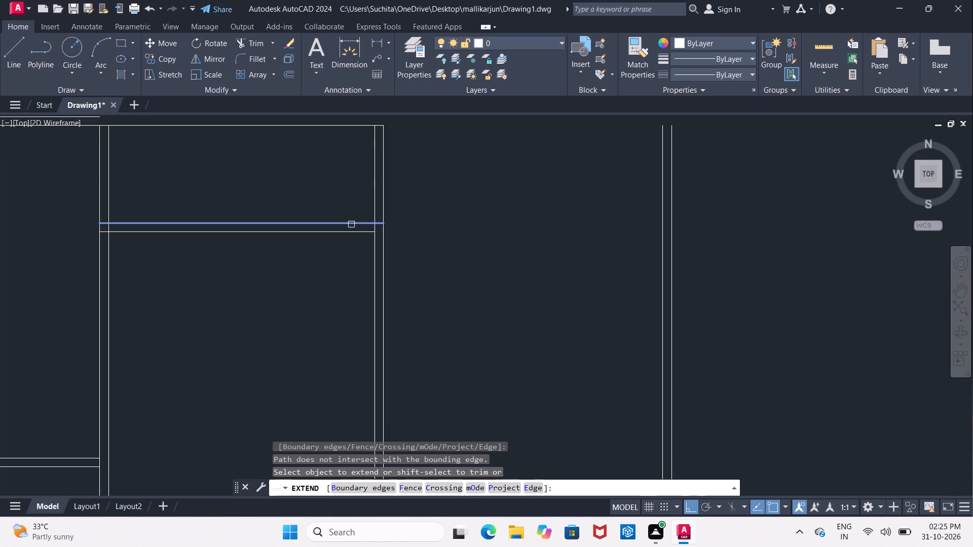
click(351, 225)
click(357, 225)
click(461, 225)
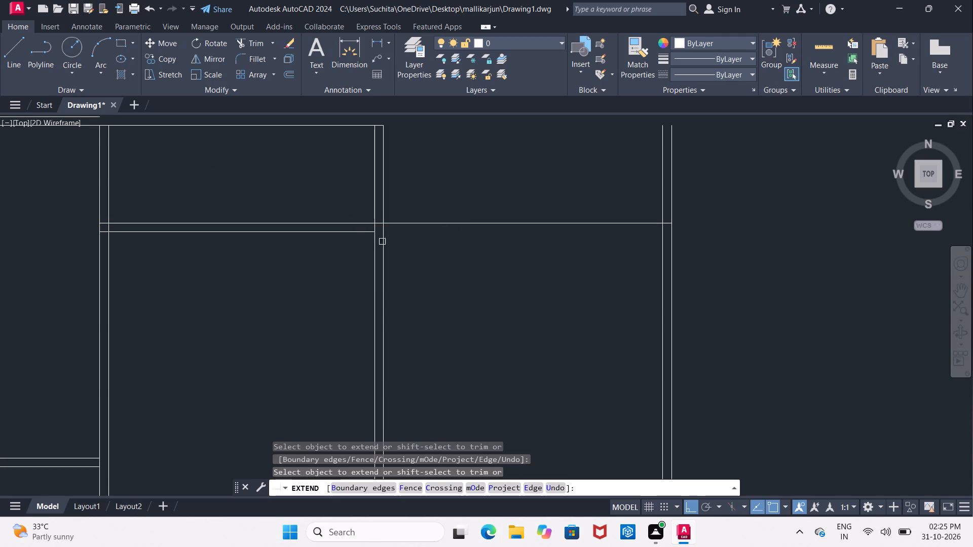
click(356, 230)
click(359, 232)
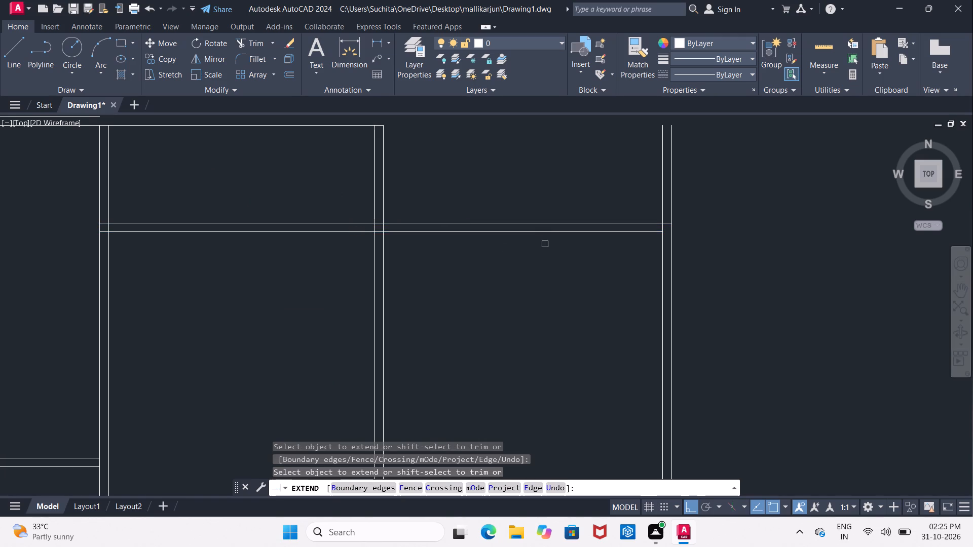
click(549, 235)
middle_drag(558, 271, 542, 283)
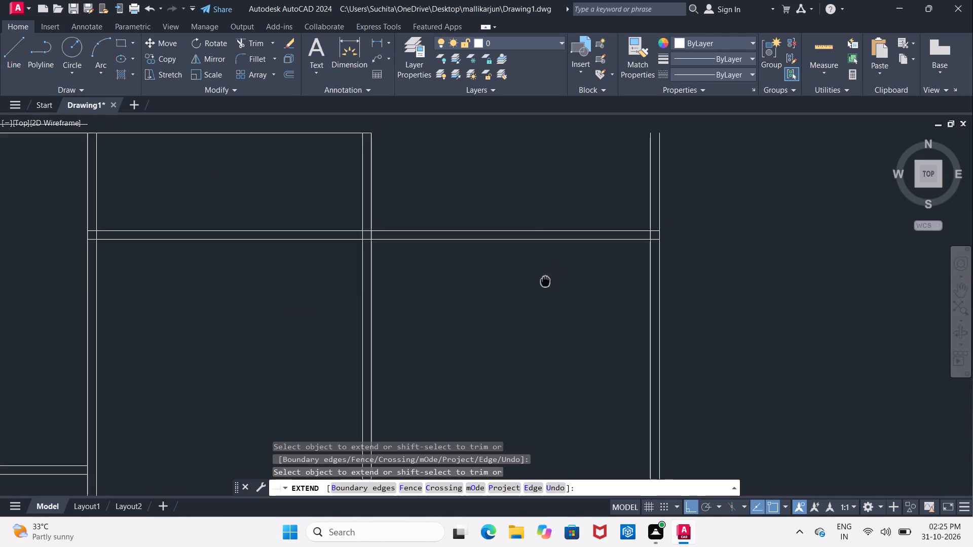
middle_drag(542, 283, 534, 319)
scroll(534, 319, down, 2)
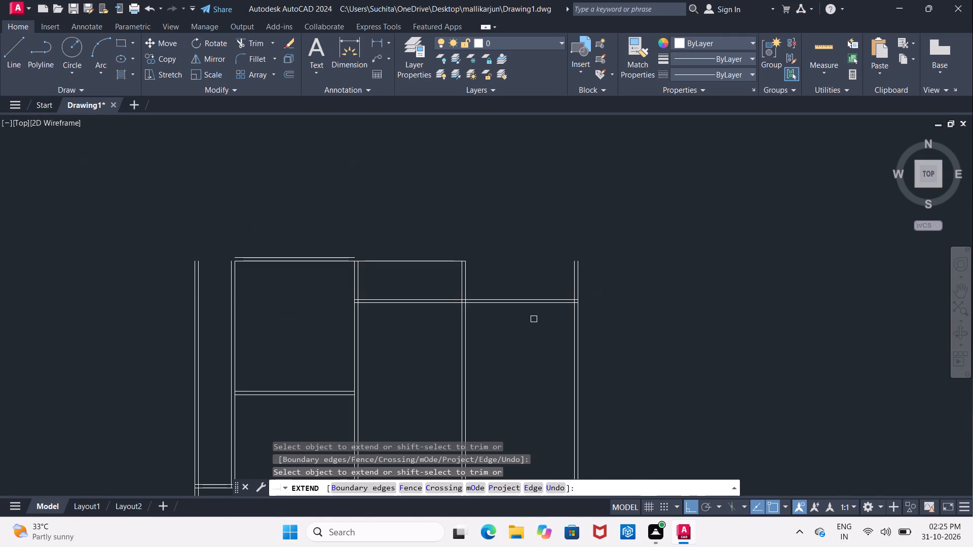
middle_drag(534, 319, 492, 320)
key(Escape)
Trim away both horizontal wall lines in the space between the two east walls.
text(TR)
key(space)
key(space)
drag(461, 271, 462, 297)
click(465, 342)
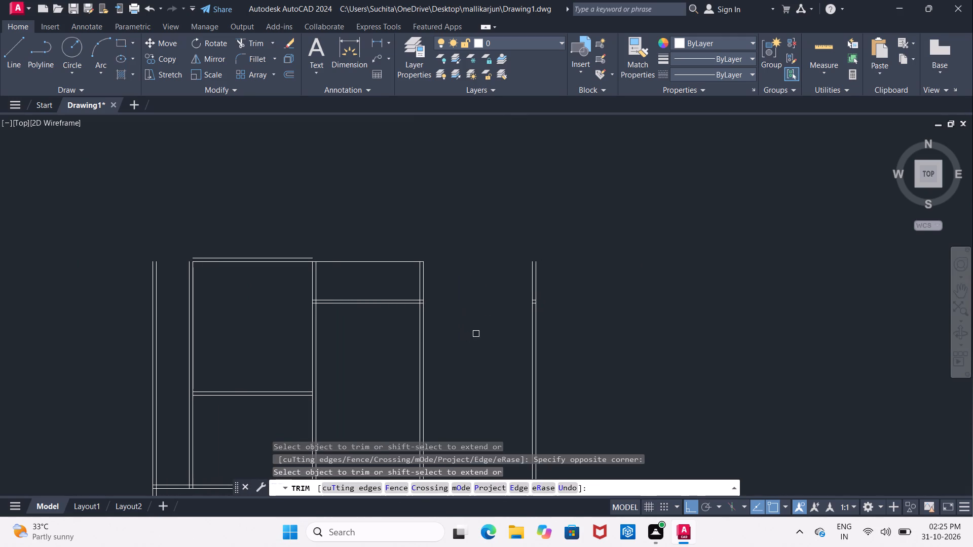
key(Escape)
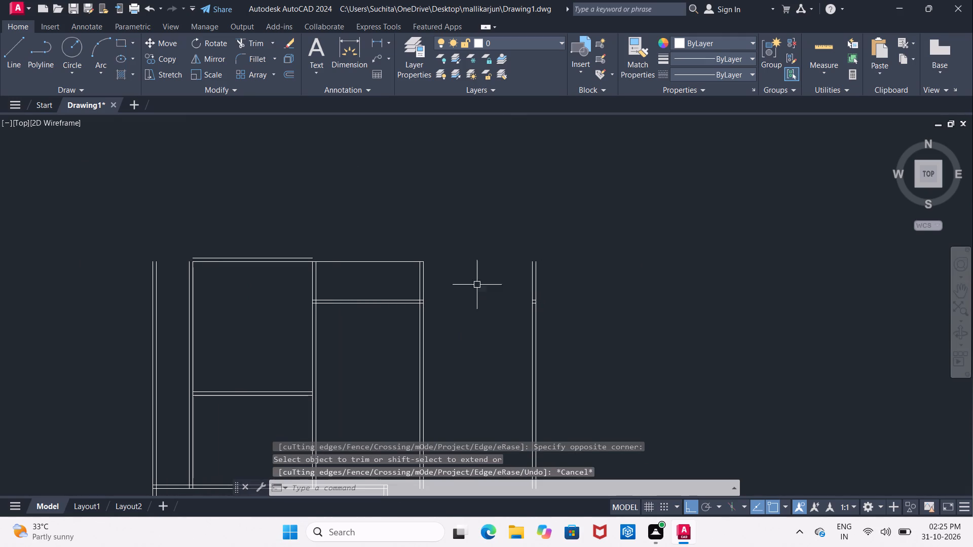
Stretch the east end of the upper room's outer top wall line past the far east wall.
click(275, 256)
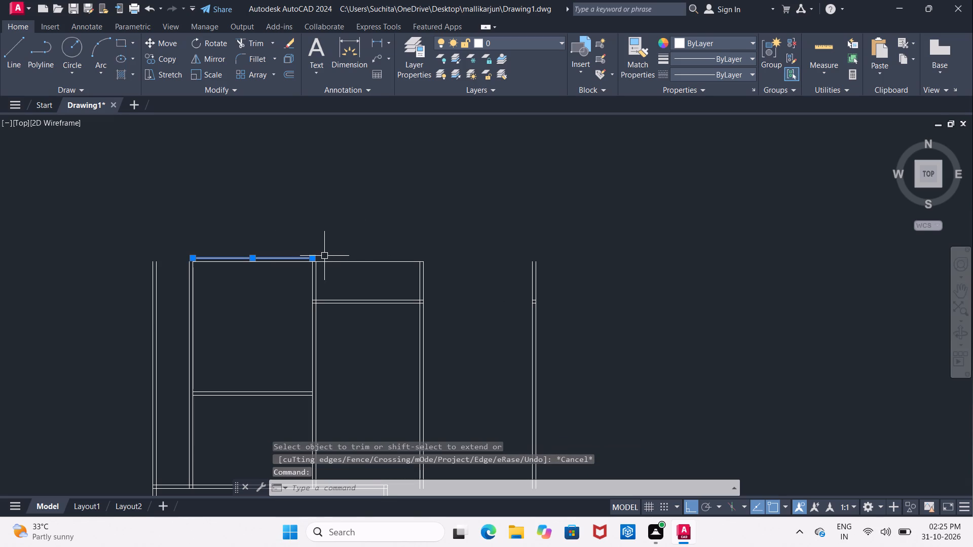
click(312, 256)
click(557, 260)
key(e)
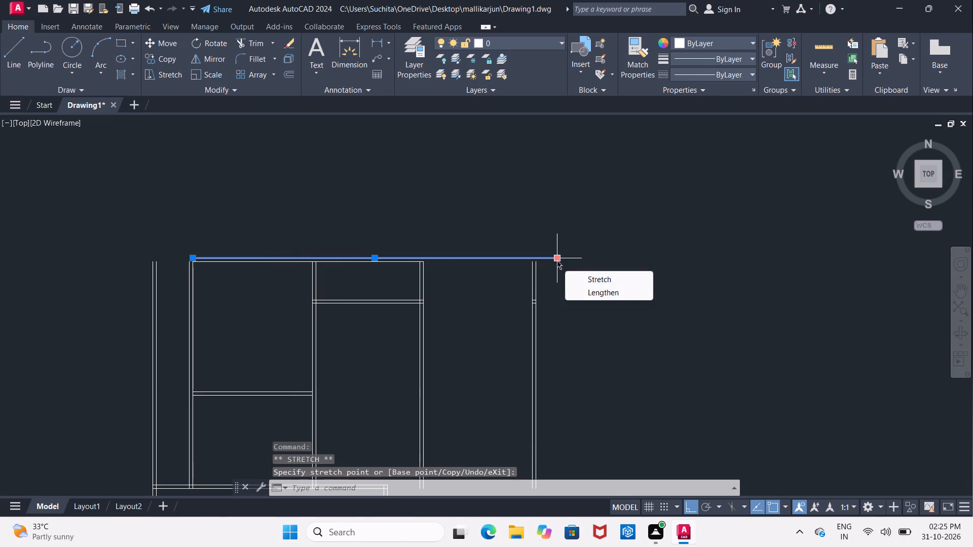
scroll(512, 273, up, 1)
key(Escape)
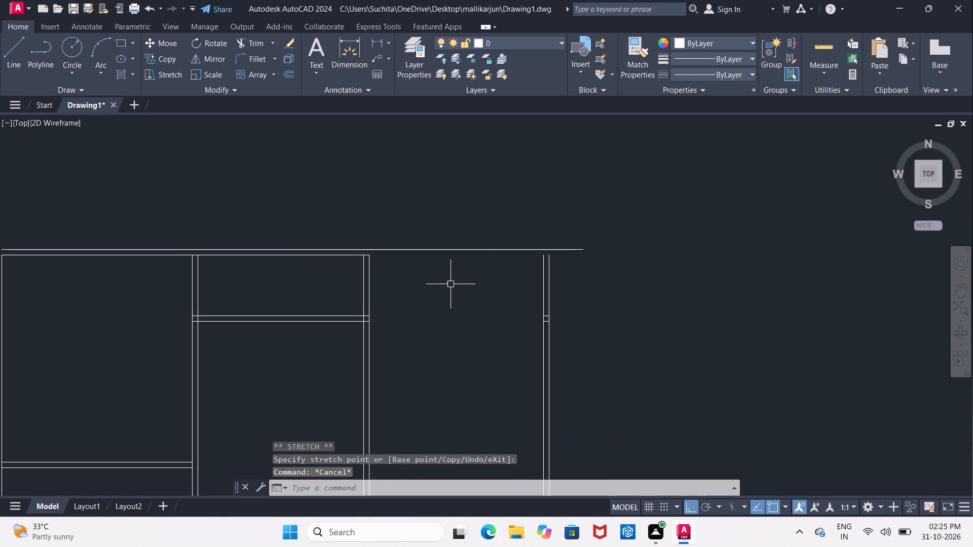
Extend the vertical lines of both east walls up to the outer top wall line.
middle_drag(450, 284, 472, 289)
scroll(468, 290, down, 1)
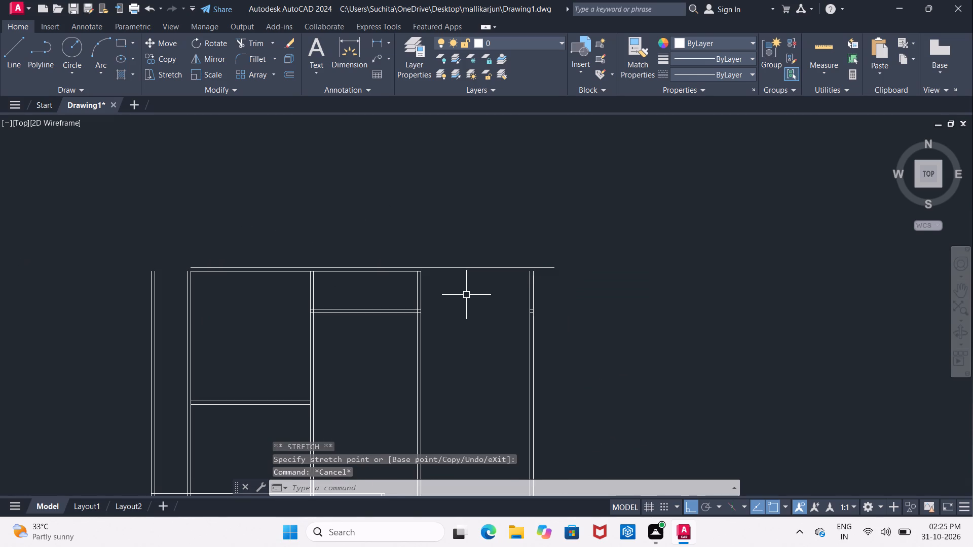
text(EX)
key(space)
key(space)
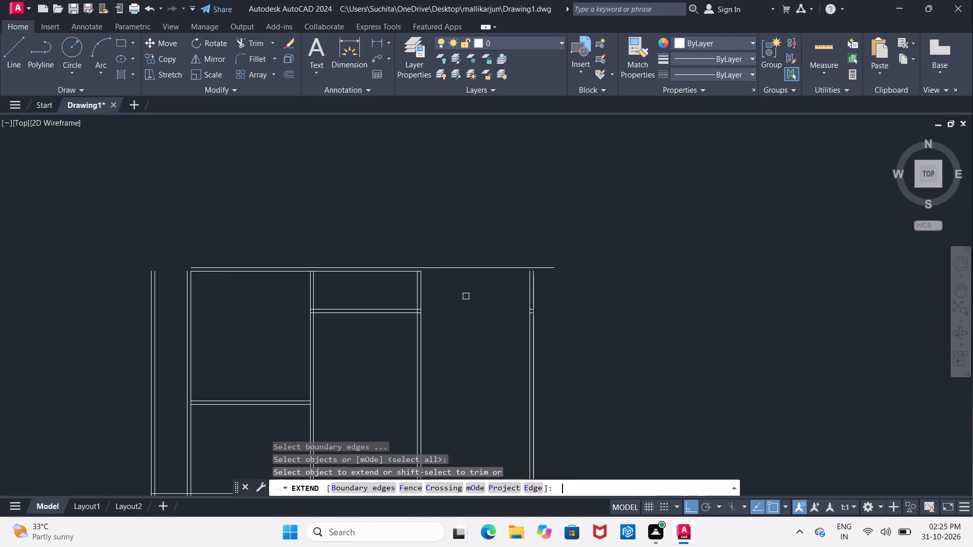
click(416, 288)
click(422, 284)
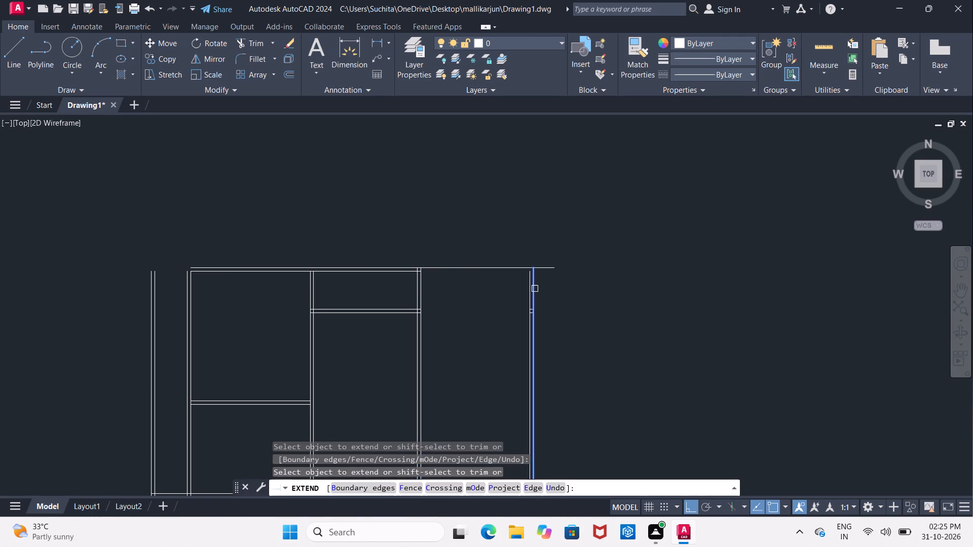
click(533, 289)
click(530, 289)
click(528, 285)
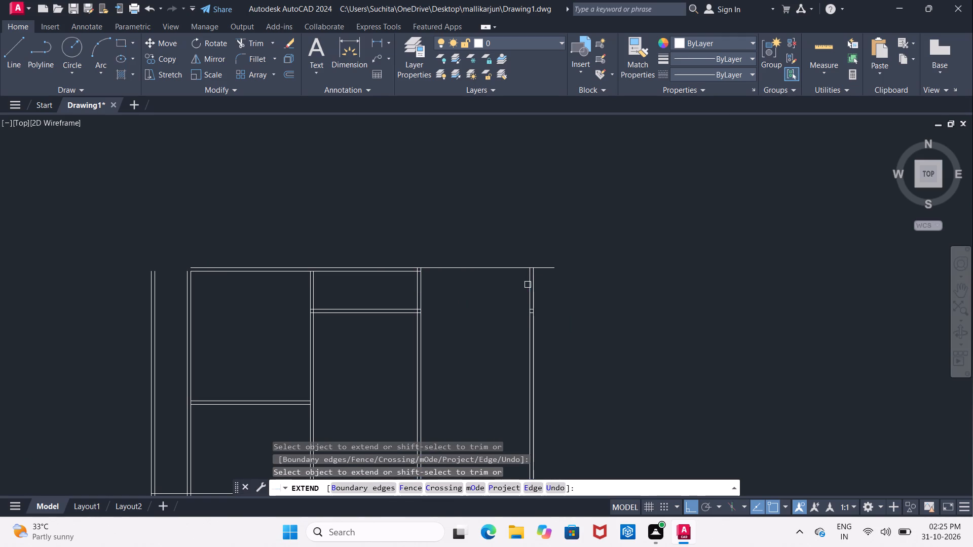
key(Escape)
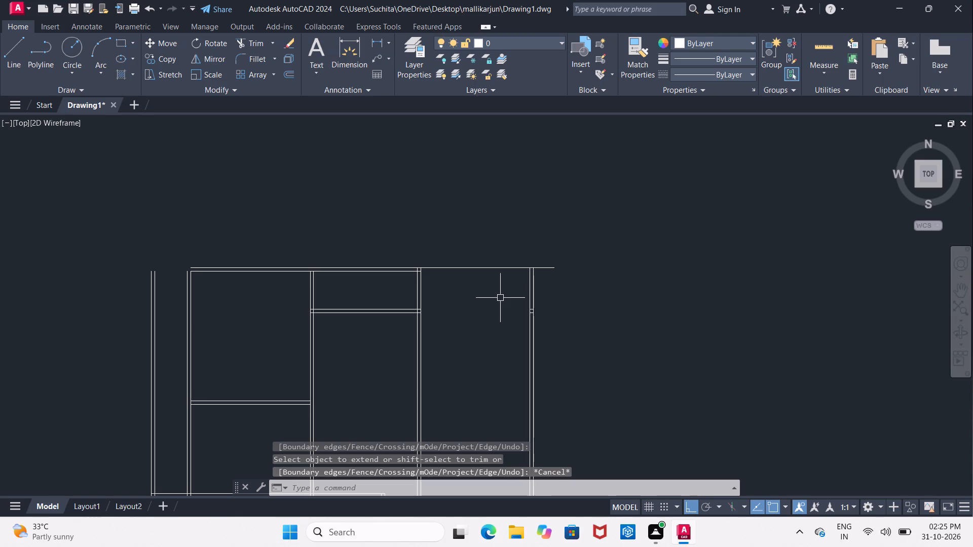
Offset the outer top wall line 4" inward, toward the rooms.
key(o)
key(Return)
text(4")
key(Return)
scroll(495, 251, up, 1)
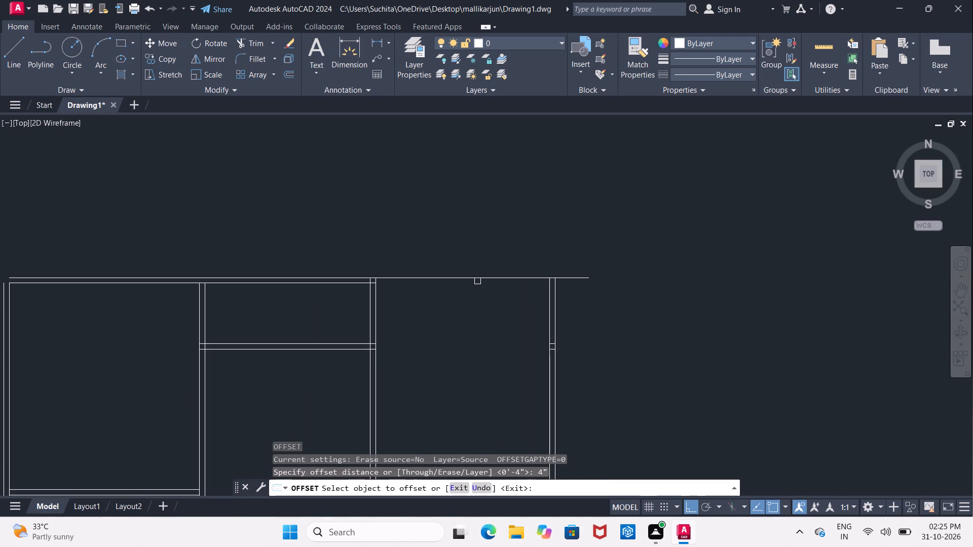
scroll(477, 281, up, 1)
drag(473, 277, 473, 281)
click(469, 308)
key(Escape)
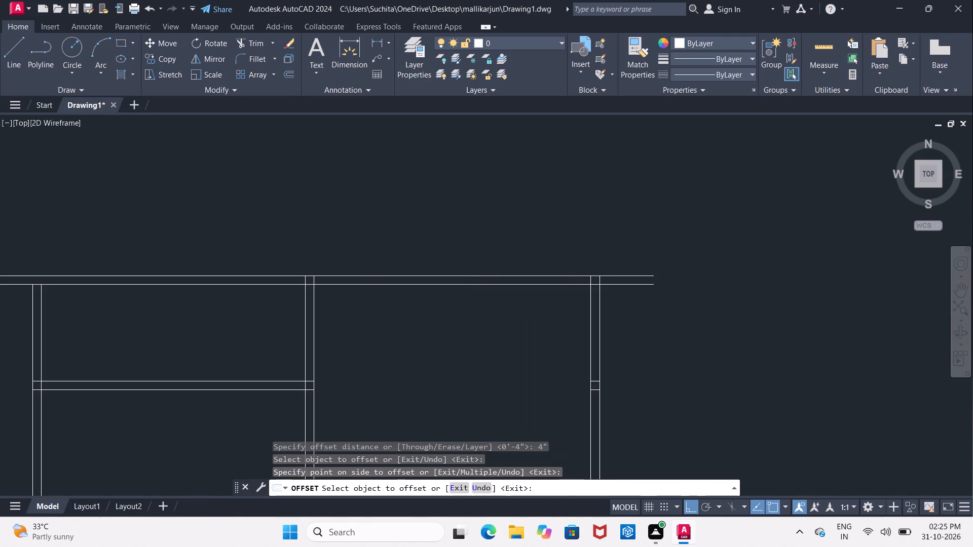
Trim both top wall lines where they overhang beyond the far east wall.
text(TR)
key(space)
key(space)
drag(633, 222, 631, 227)
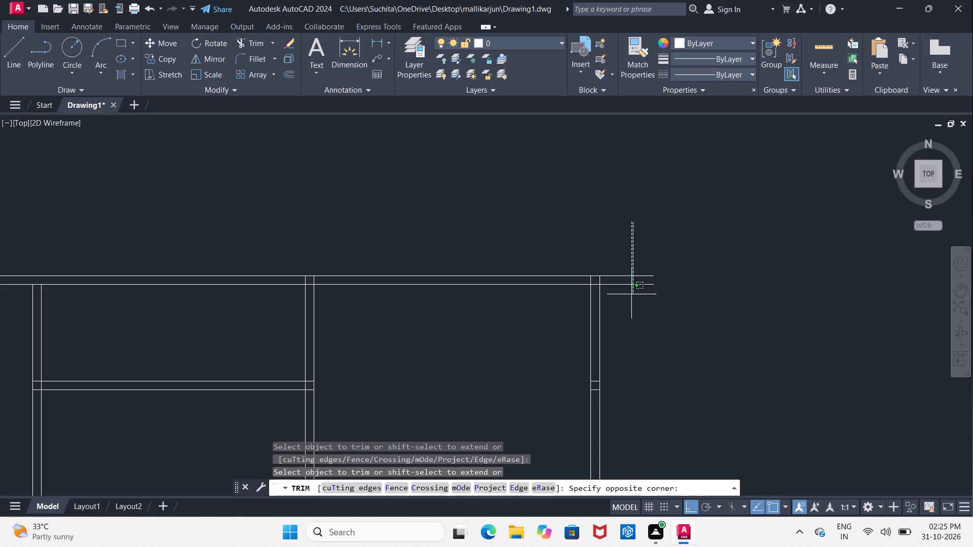
click(643, 332)
middle_drag(641, 358, 631, 284)
key(Escape)
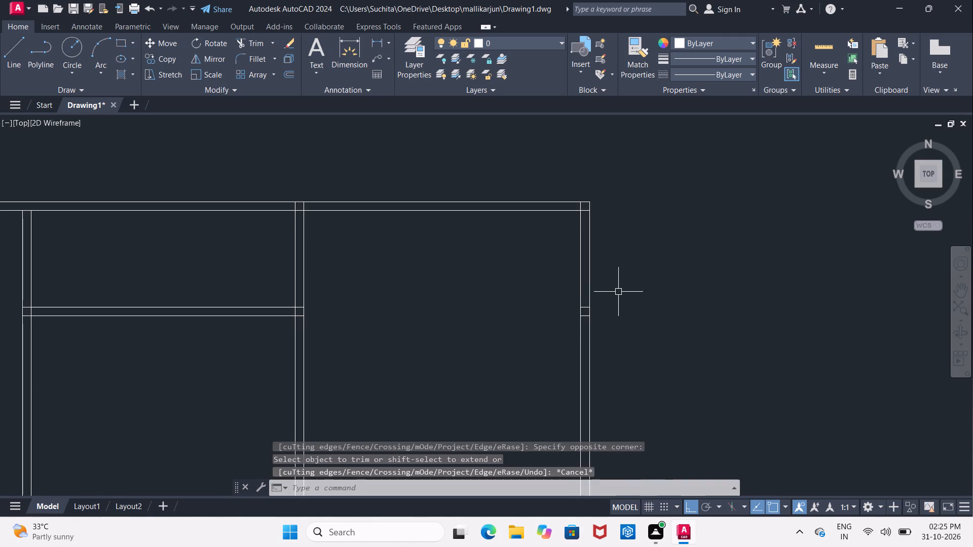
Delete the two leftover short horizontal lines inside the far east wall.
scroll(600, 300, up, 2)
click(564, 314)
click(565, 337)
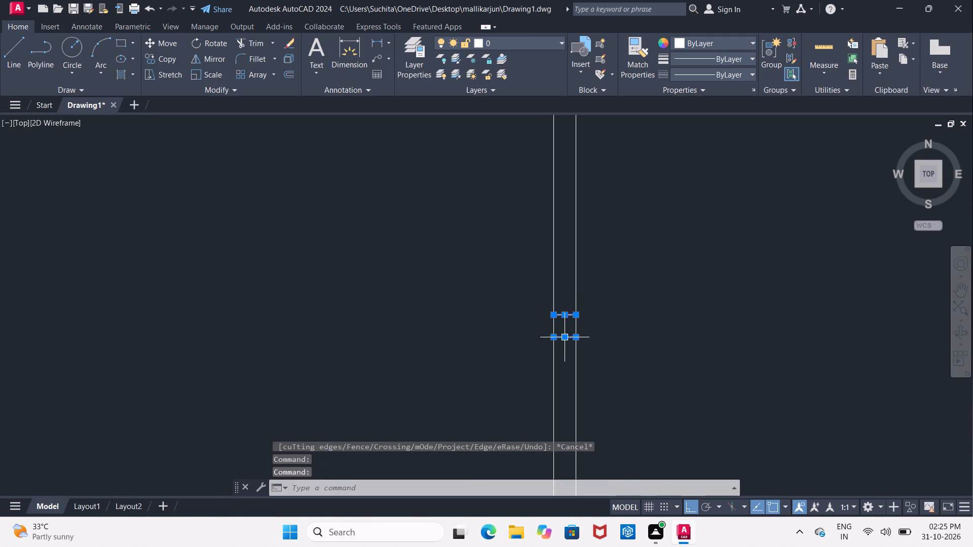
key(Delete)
Offset the inner top wall line 12' down into the rooms to set the east room's depth.
scroll(648, 281, down, 5)
scroll(568, 293, up, 1)
middle_drag(585, 298, 454, 254)
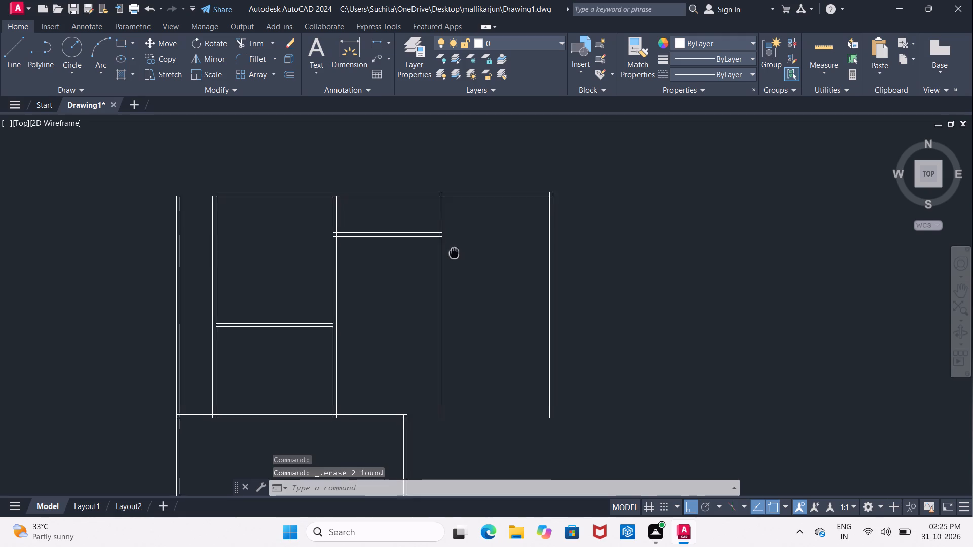
middle_drag(454, 254, 457, 304)
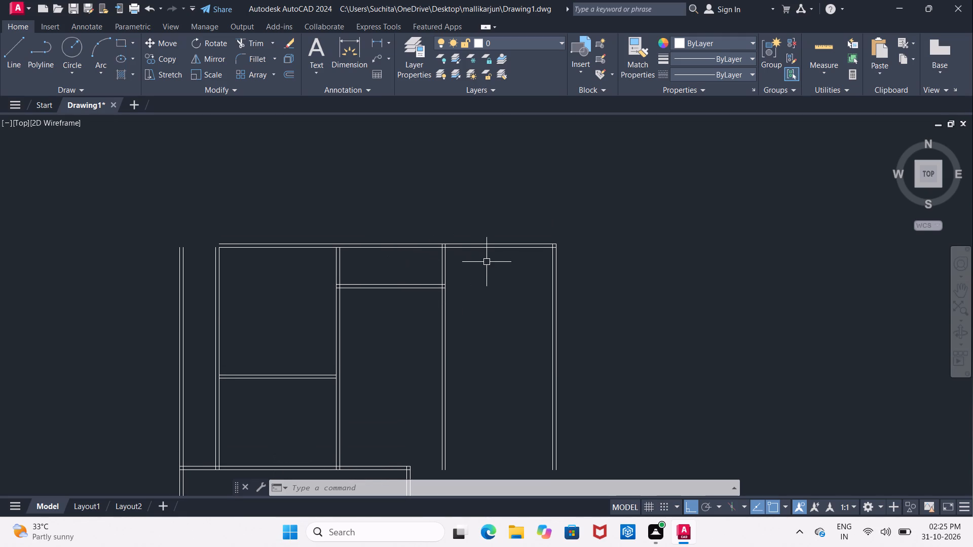
key(Escape)
scroll(490, 269, down, 1)
middle_drag(486, 269, 415, 264)
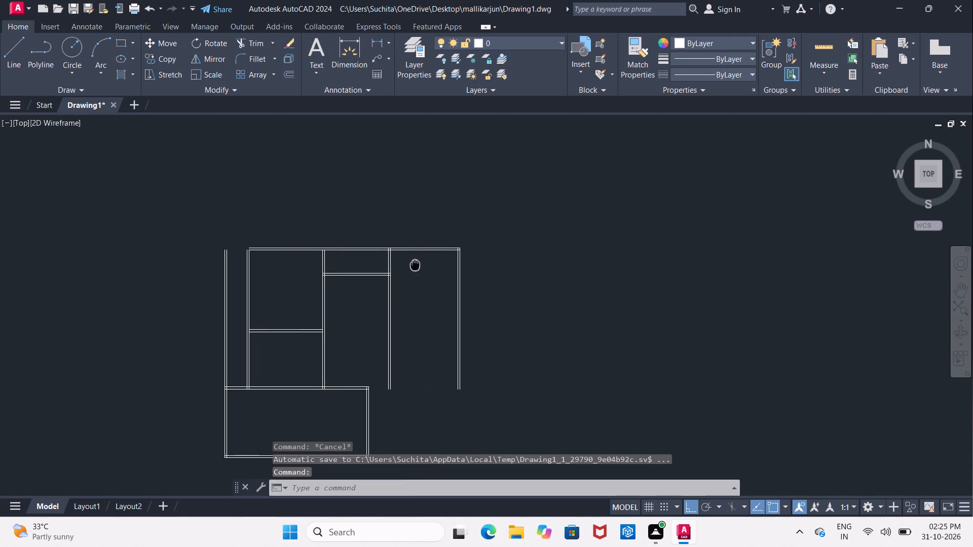
middle_drag(415, 264, 416, 267)
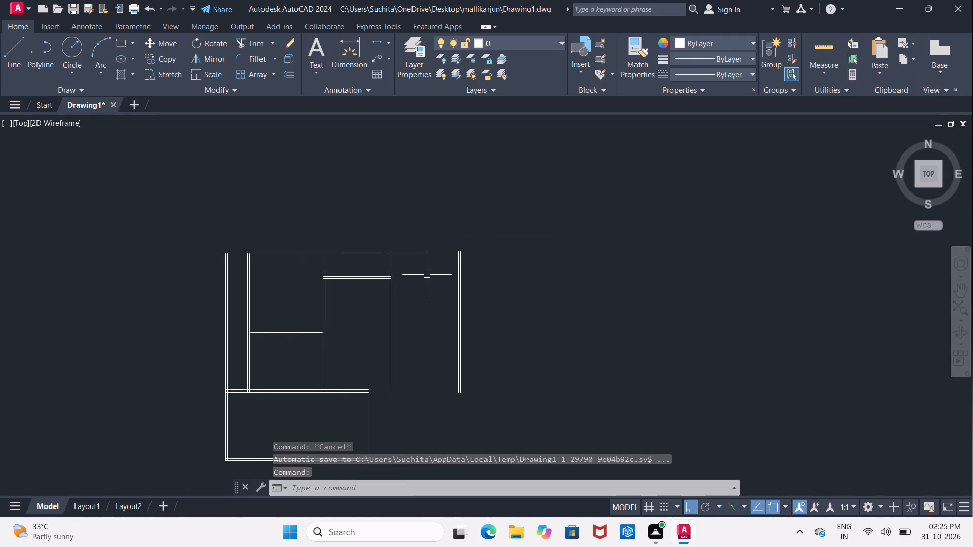
key(o)
key(Return)
text(12)
key(apostrophe)
key(Return)
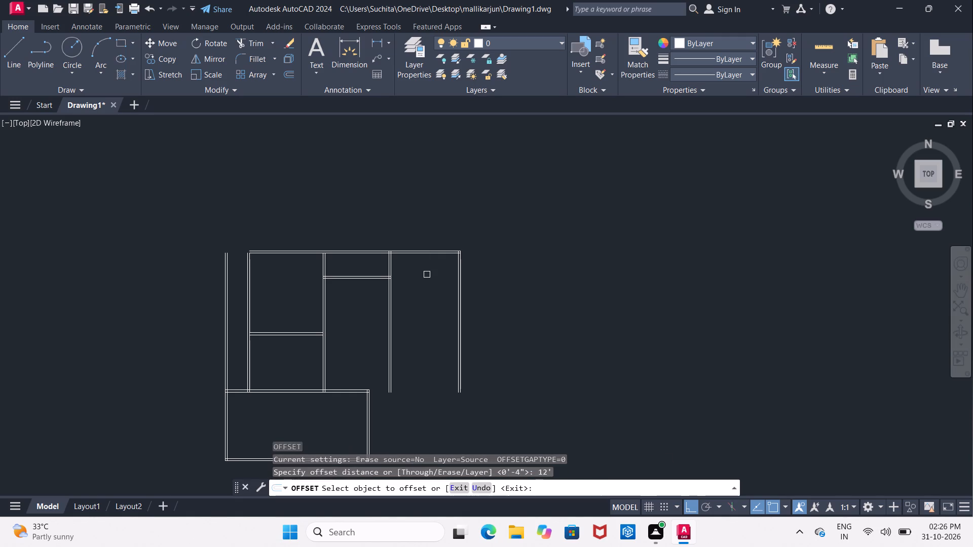
scroll(420, 266, up, 3)
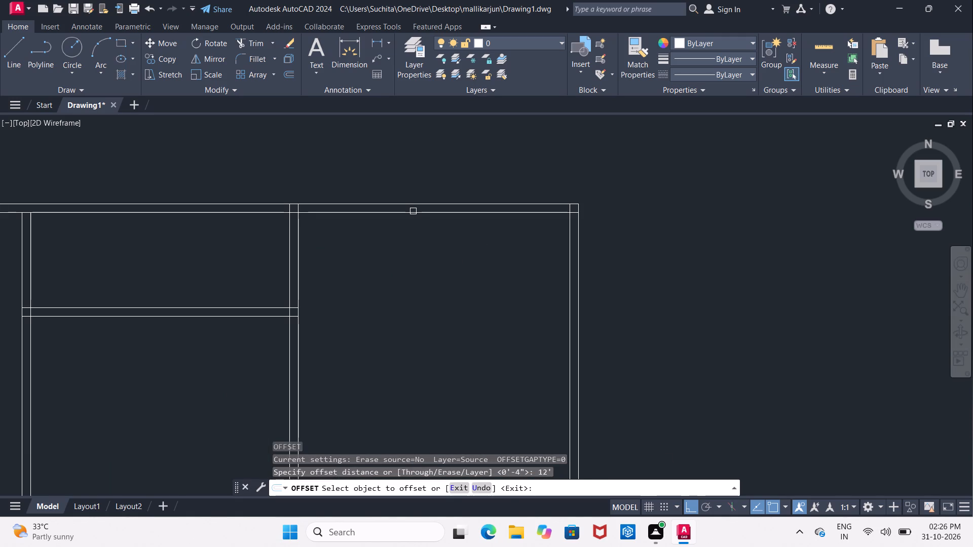
click(413, 211)
scroll(424, 271, down, 4)
scroll(429, 300, up, 3)
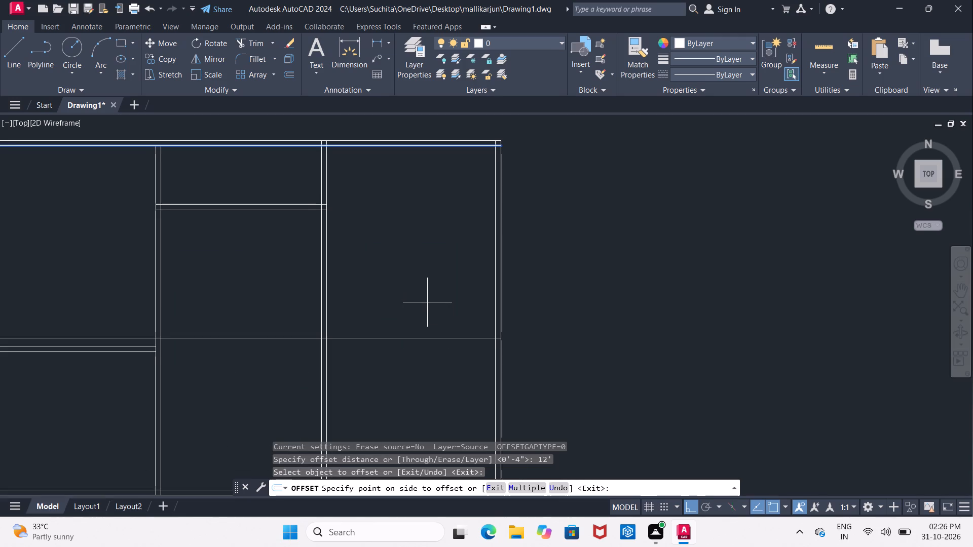
click(427, 302)
key(Escape)
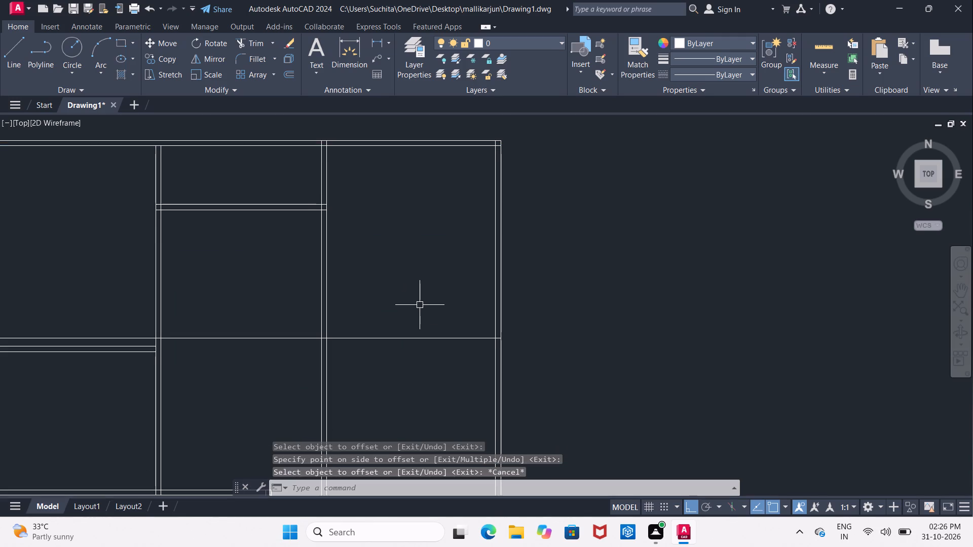
Offset the new horizontal line another 4" downward to give the east room's bottom wall its thickness.
key(o)
key(Return)
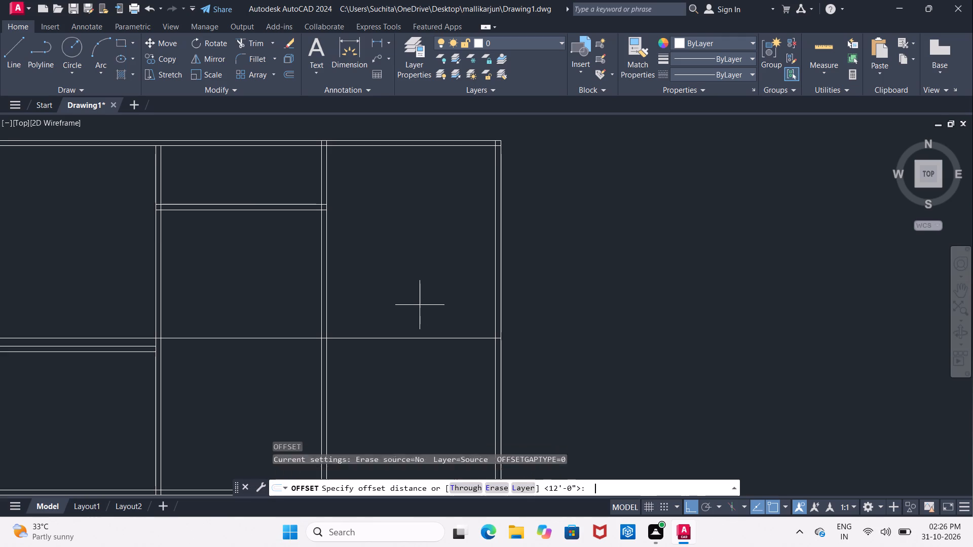
text(4")
key(Return)
click(408, 338)
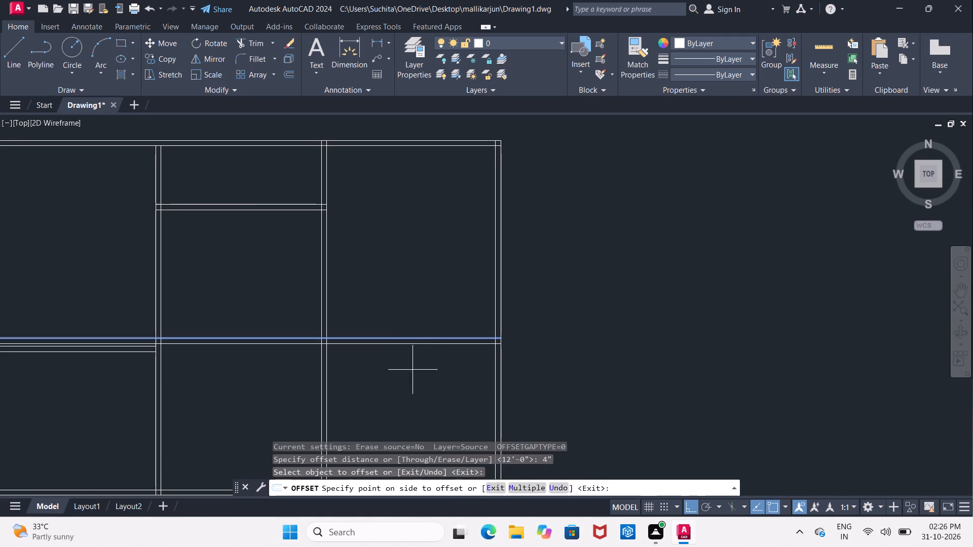
click(413, 375)
key(Escape)
Trim both new horizontal lines where they cross the middle room and the west room, keeping them in the east room.
text(TR)
key(space)
key(space)
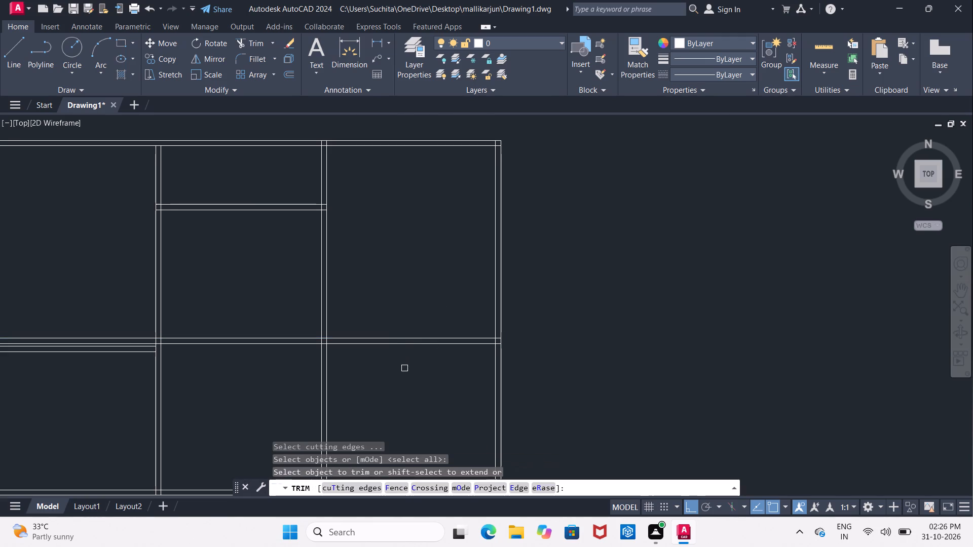
click(220, 298)
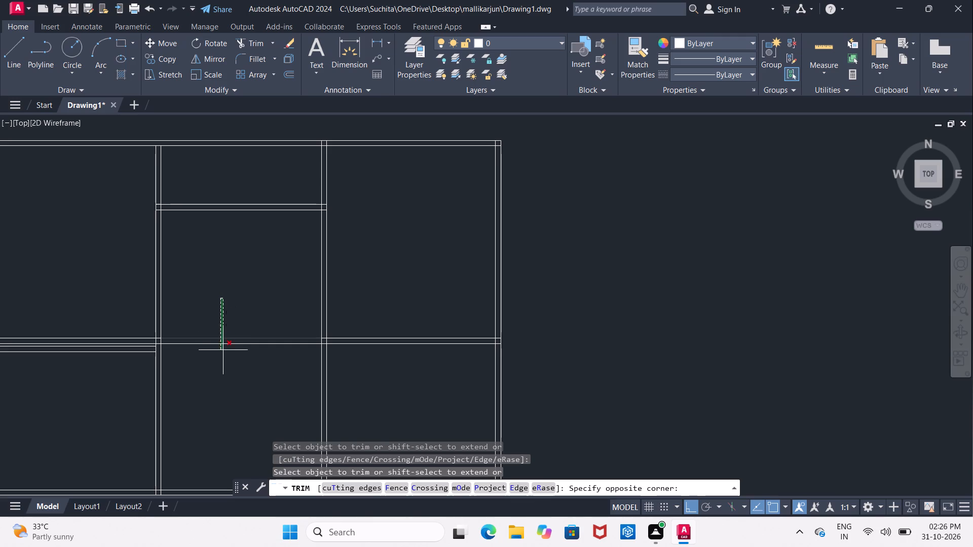
click(296, 376)
middle_drag(209, 342, 378, 334)
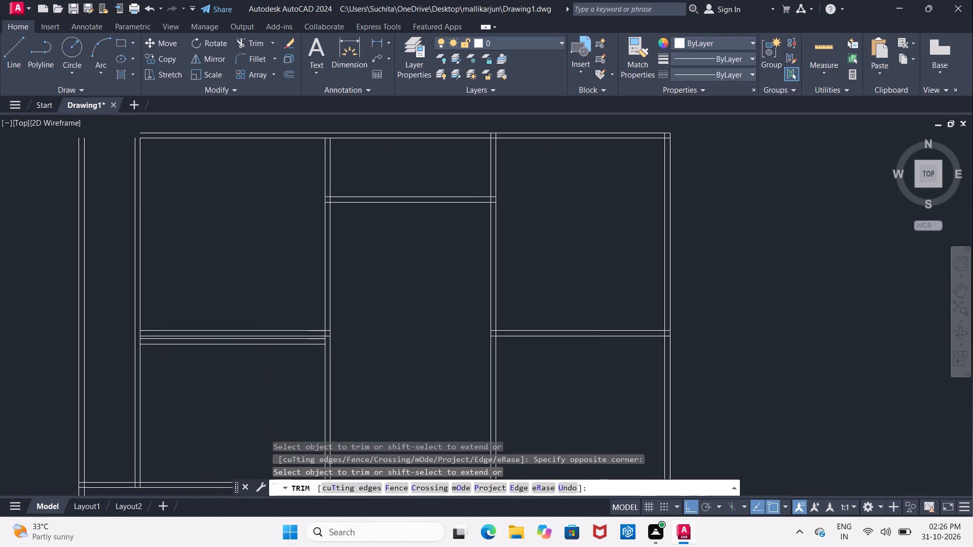
scroll(271, 332, up, 4)
click(272, 337)
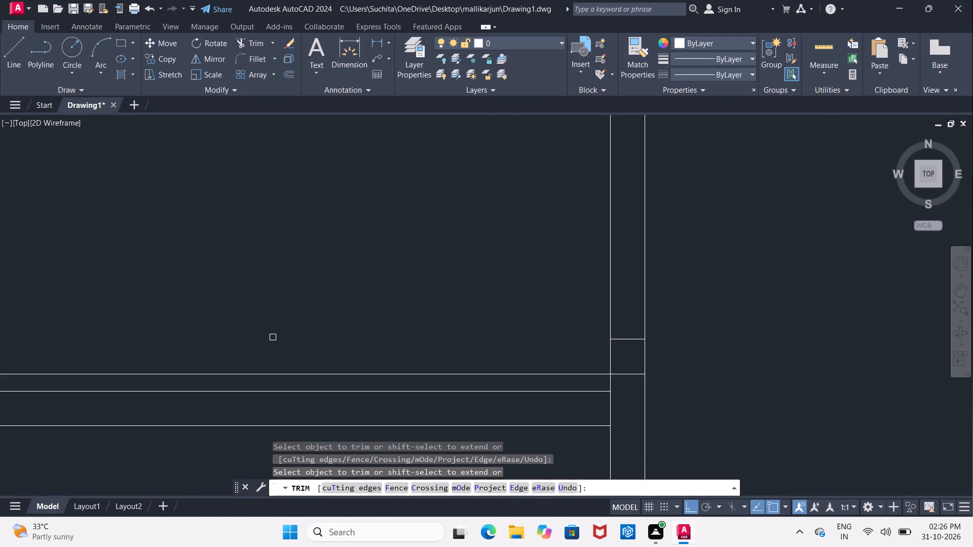
click(287, 371)
click(287, 376)
click(286, 376)
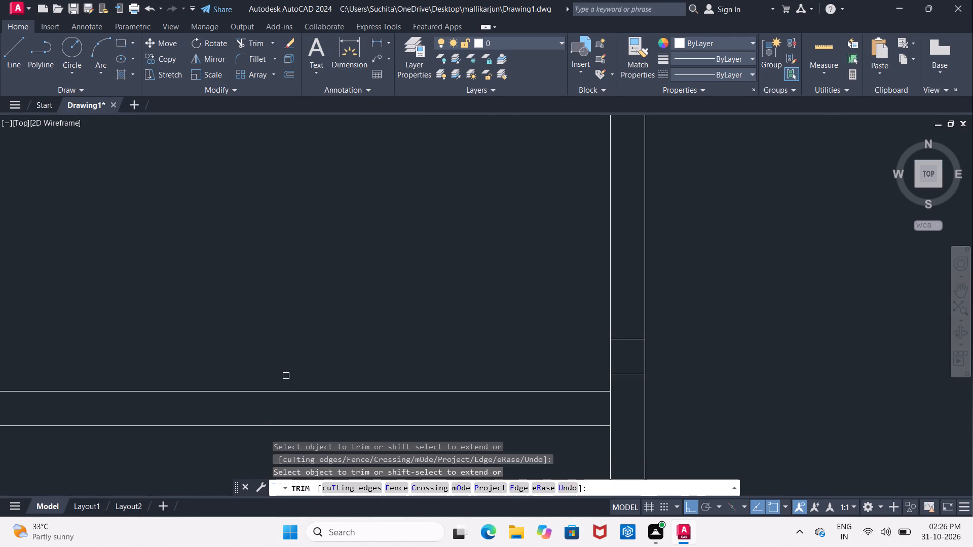
key(Escape)
Delete the two leftover short horizontal lines inside the wall between the west and middle rooms.
scroll(362, 353, down, 3)
scroll(425, 349, up, 3)
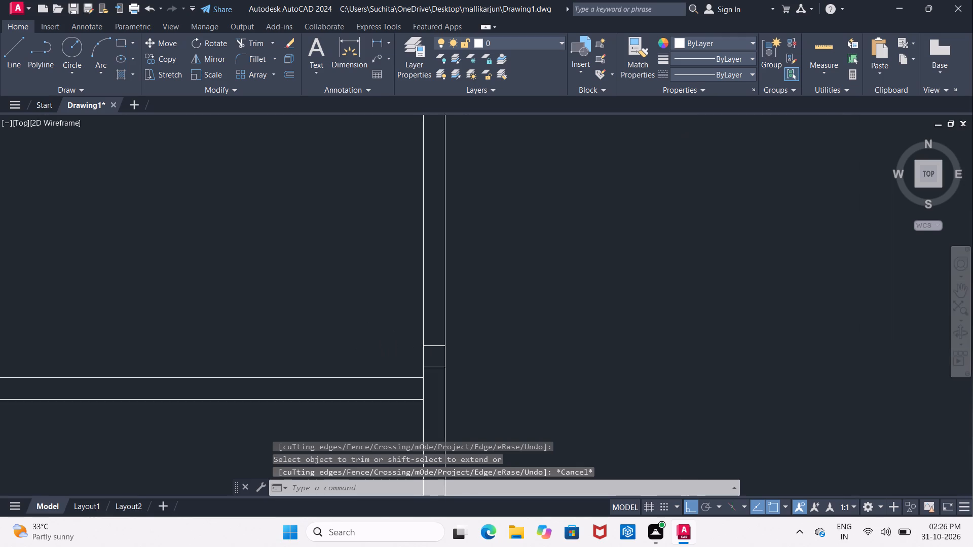
click(437, 344)
click(439, 377)
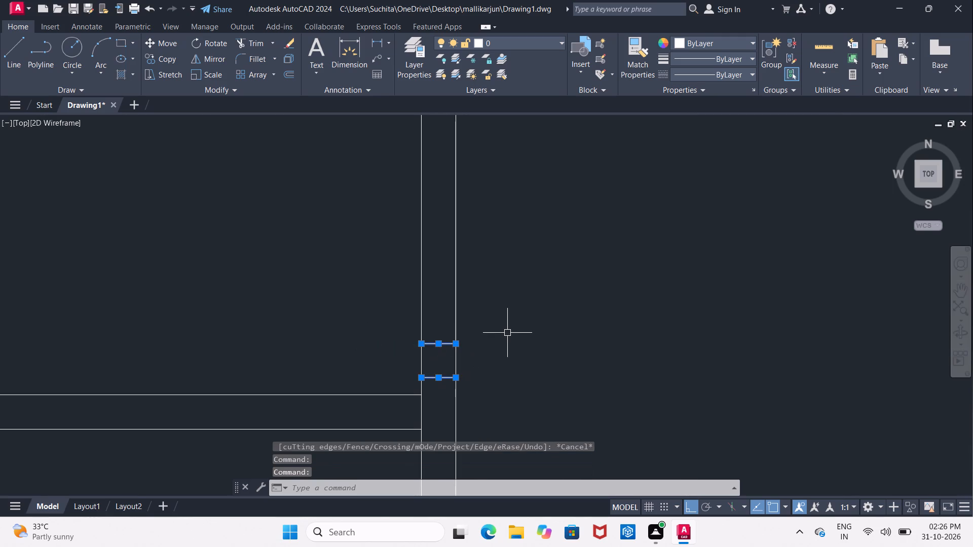
key(Delete)
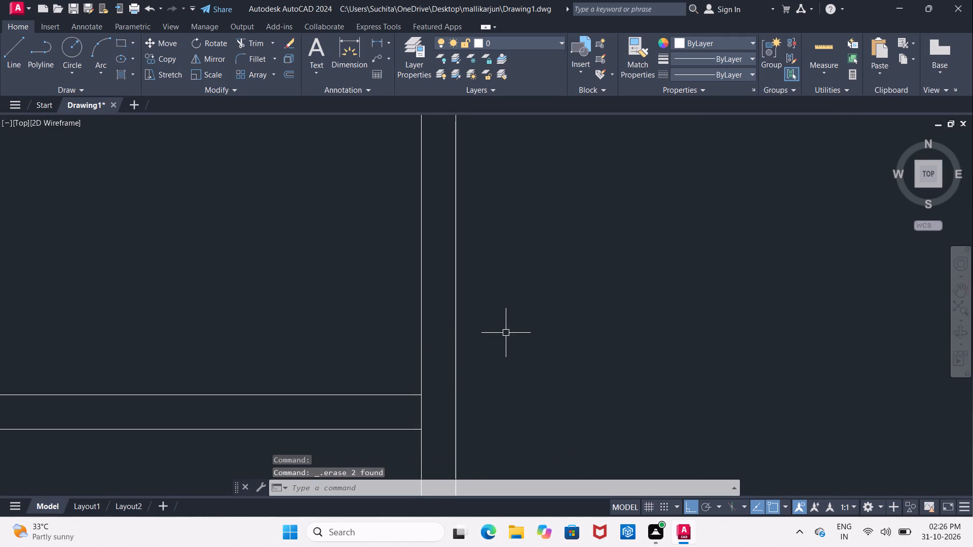
Extend the east line of the wall between the west and middle rooms up to the outer top wall line.
scroll(505, 331, down, 5)
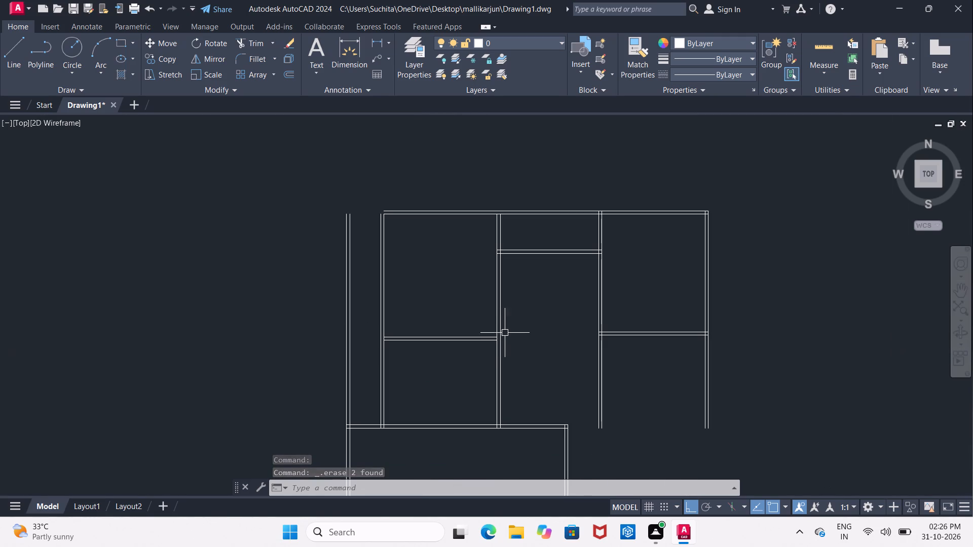
middle_drag(543, 324, 429, 338)
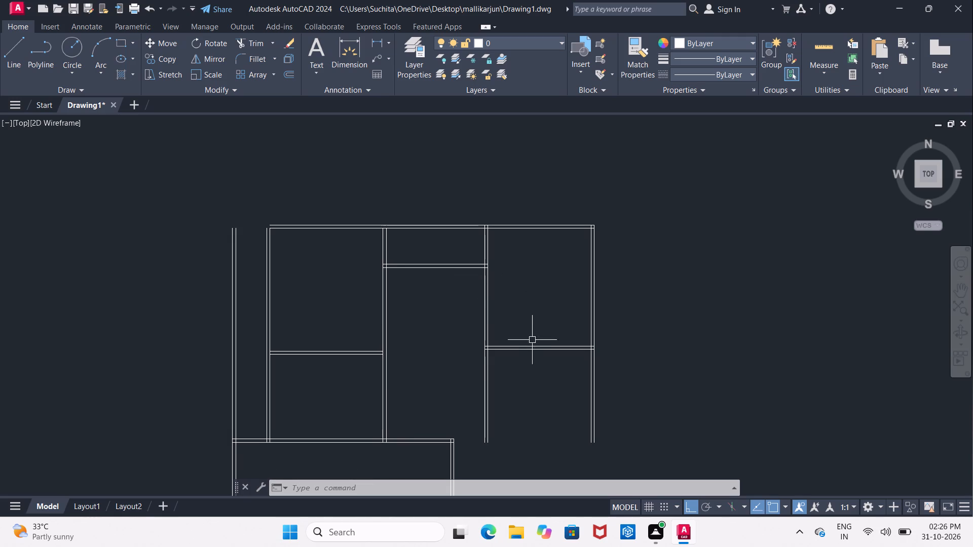
middle_drag(532, 340, 494, 299)
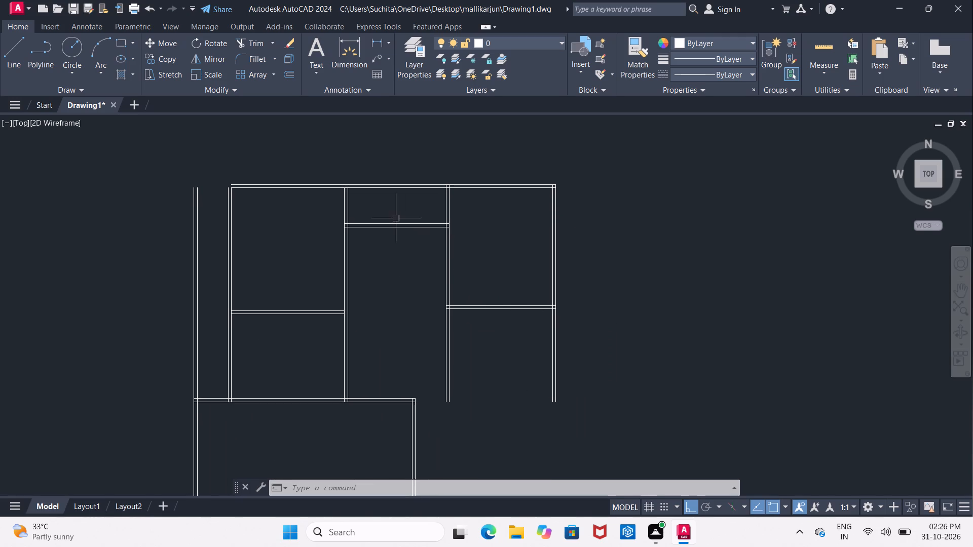
middle_drag(396, 222, 407, 257)
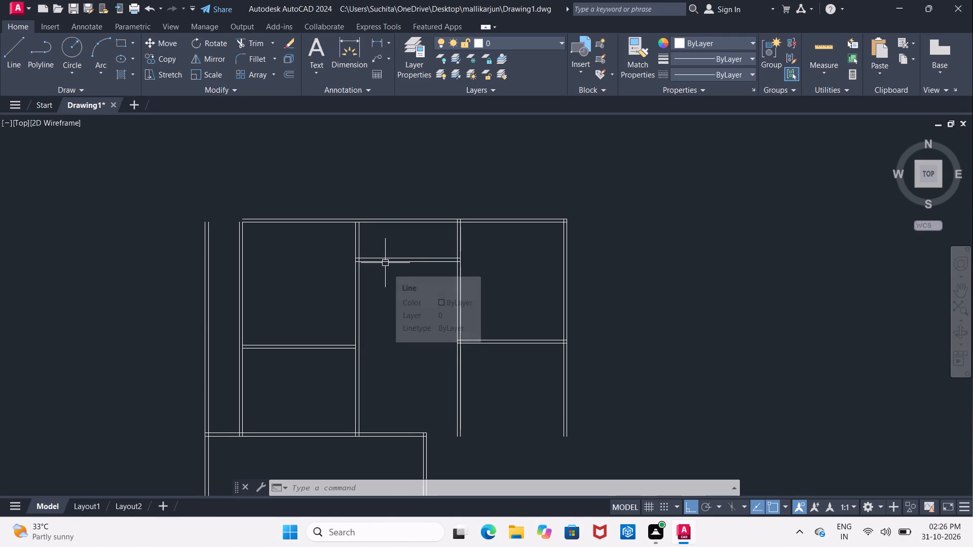
scroll(385, 263, up, 2)
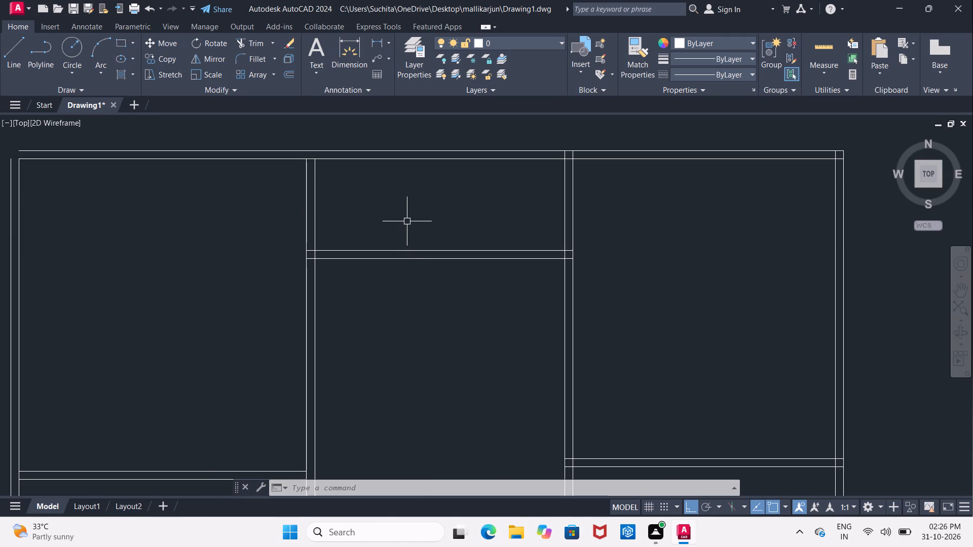
text(EX)
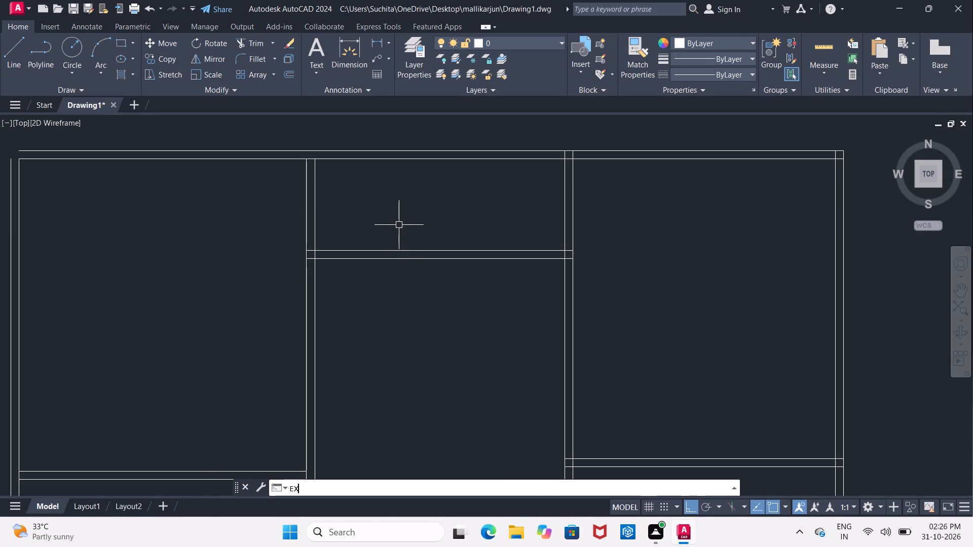
key(space)
key(space)
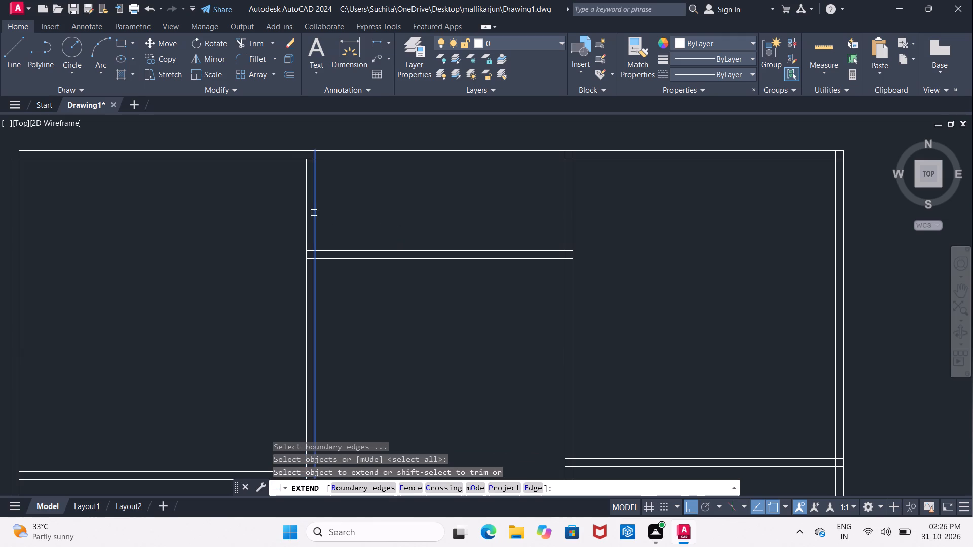
click(315, 209)
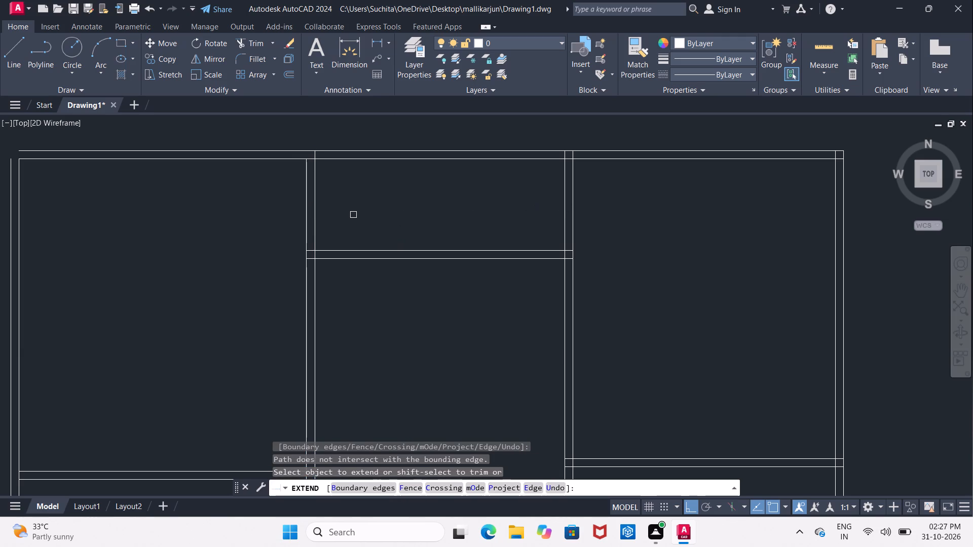
key(Escape)
Trim both top wall lines between the west and east rooms, opening the space above the middle room's horizontal wall.
text(TR)
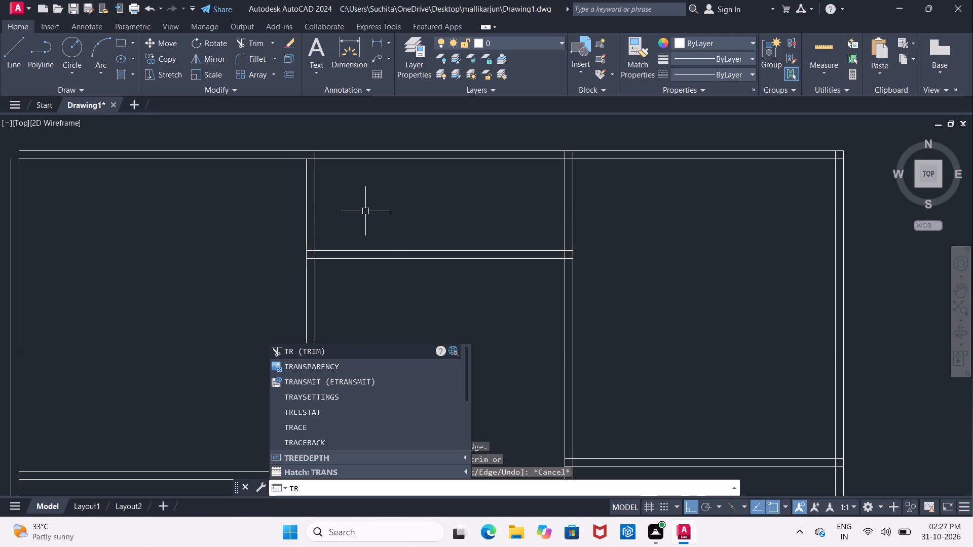
key(space)
key(space)
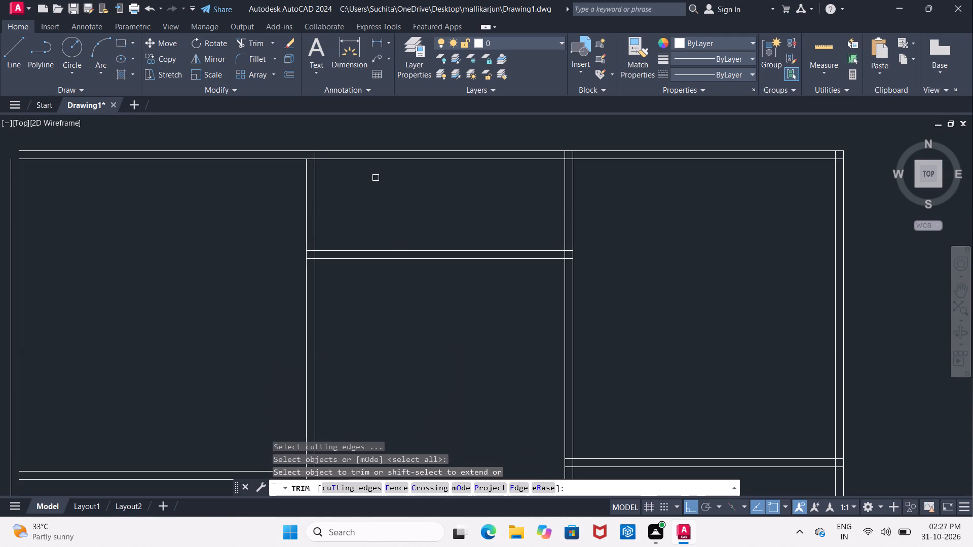
drag(348, 135, 349, 154)
click(521, 204)
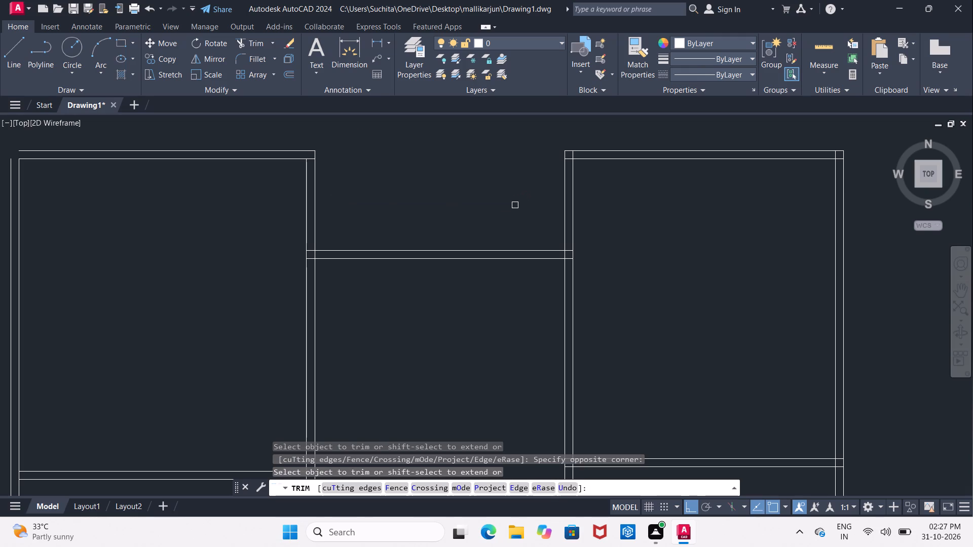
middle_drag(450, 204, 448, 216)
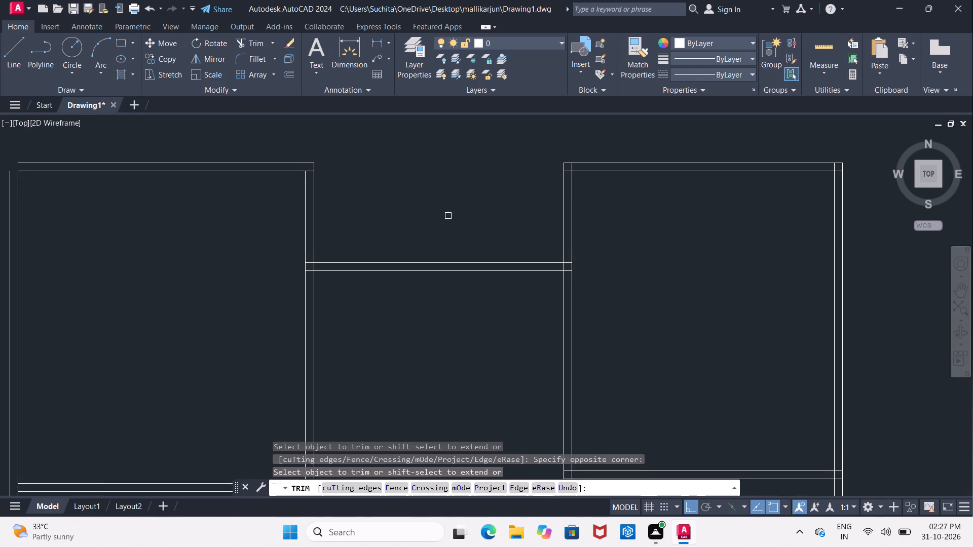
scroll(448, 216, down, 2)
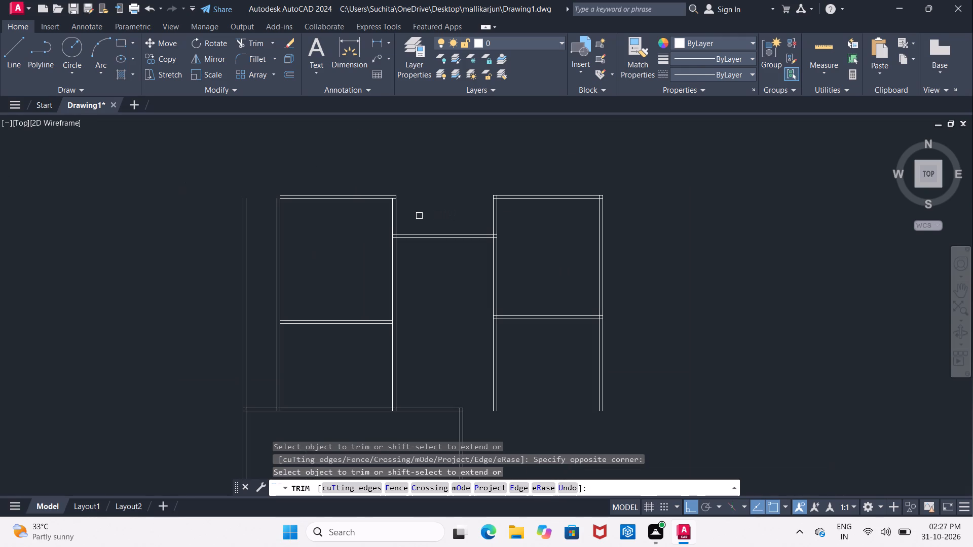
scroll(395, 208, up, 2)
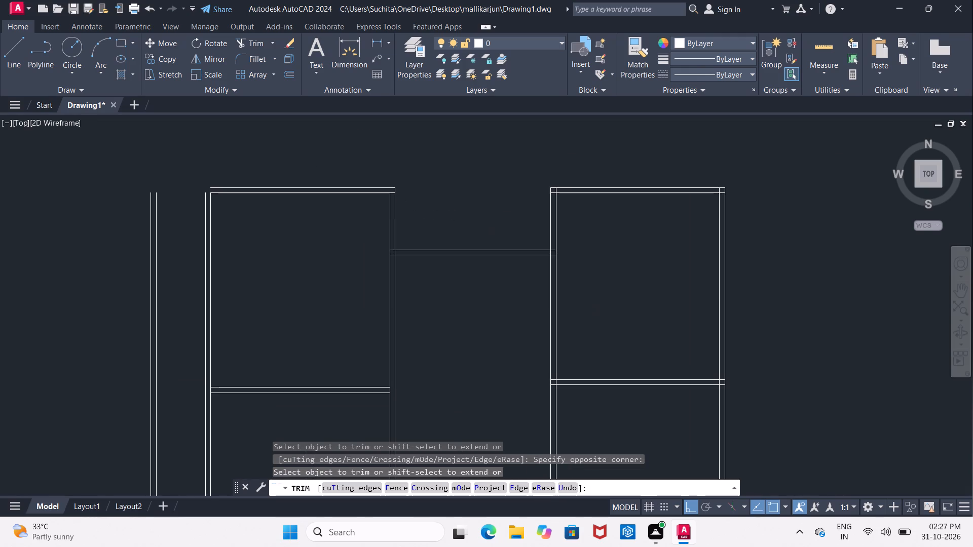
key(Escape)
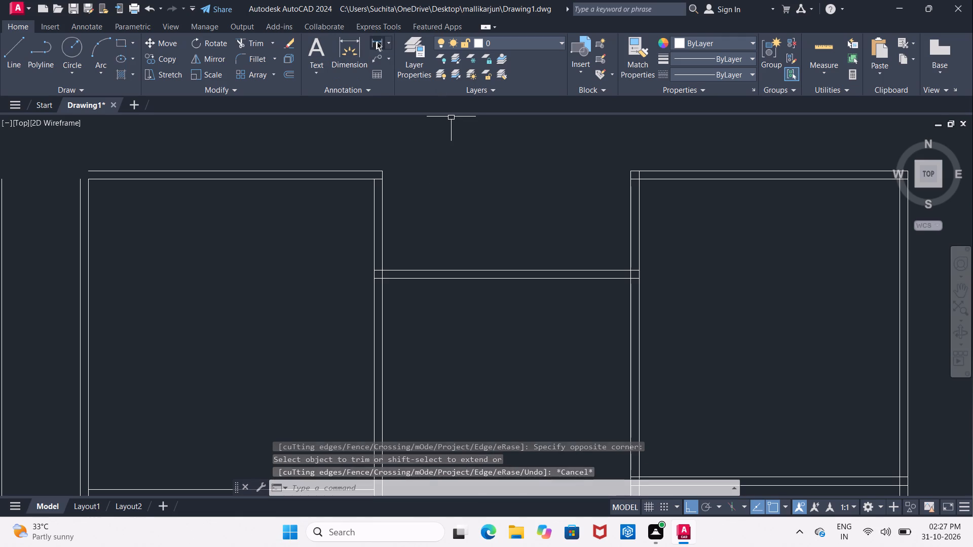
Measure the recess depth along the east room's west wall, from the inner top wall line to the middle room's upper wall line.
drag(377, 41, 380, 47)
click(631, 179)
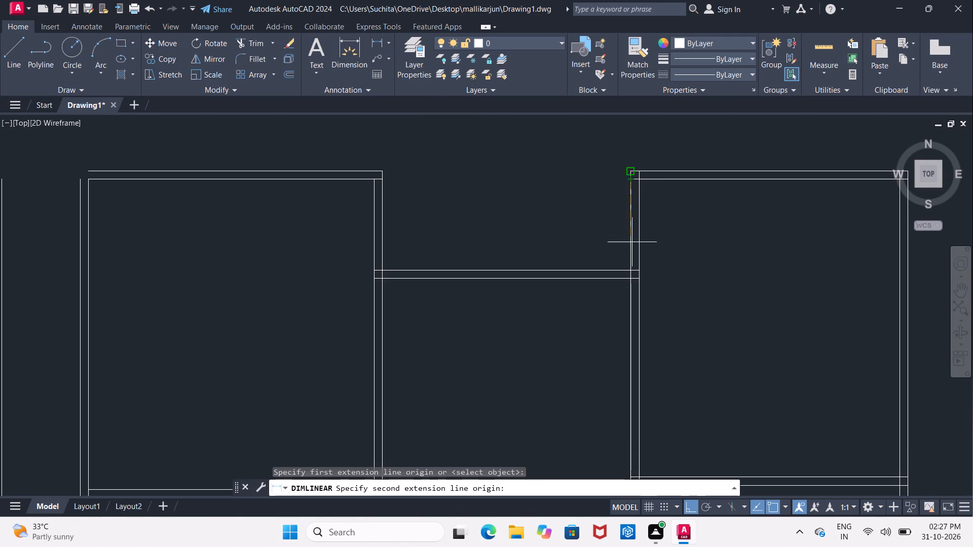
click(628, 270)
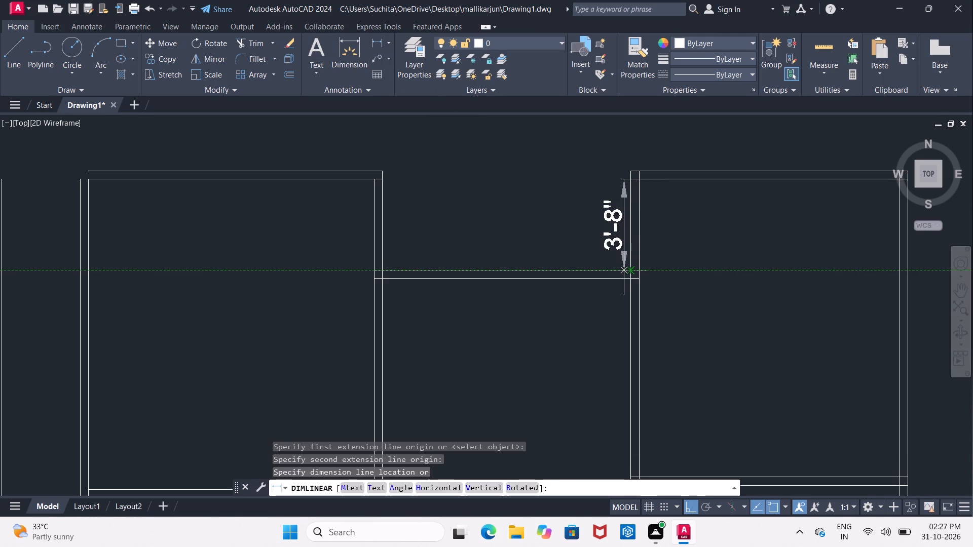
key(Escape)
Delete the upper line of the horizontal wall above the middle room.
click(540, 268)
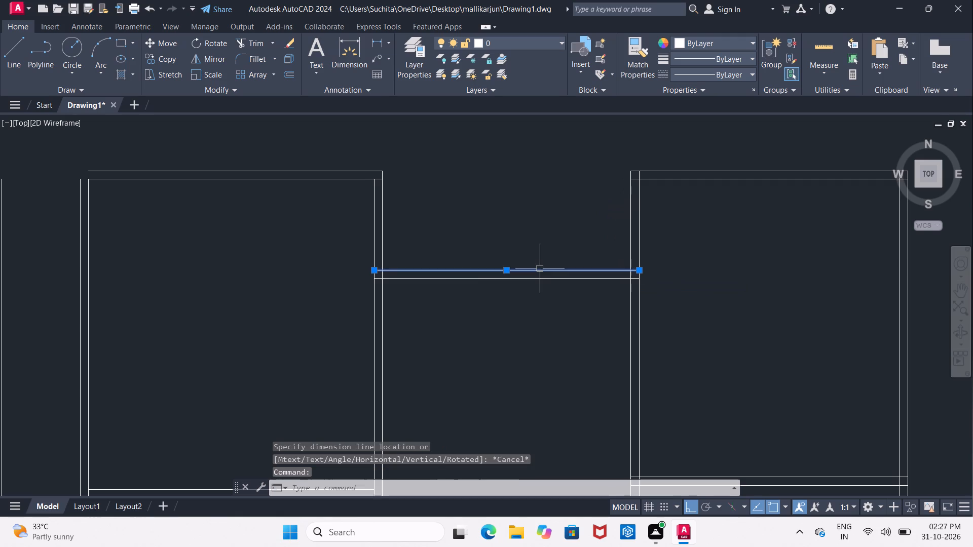
key(Delete)
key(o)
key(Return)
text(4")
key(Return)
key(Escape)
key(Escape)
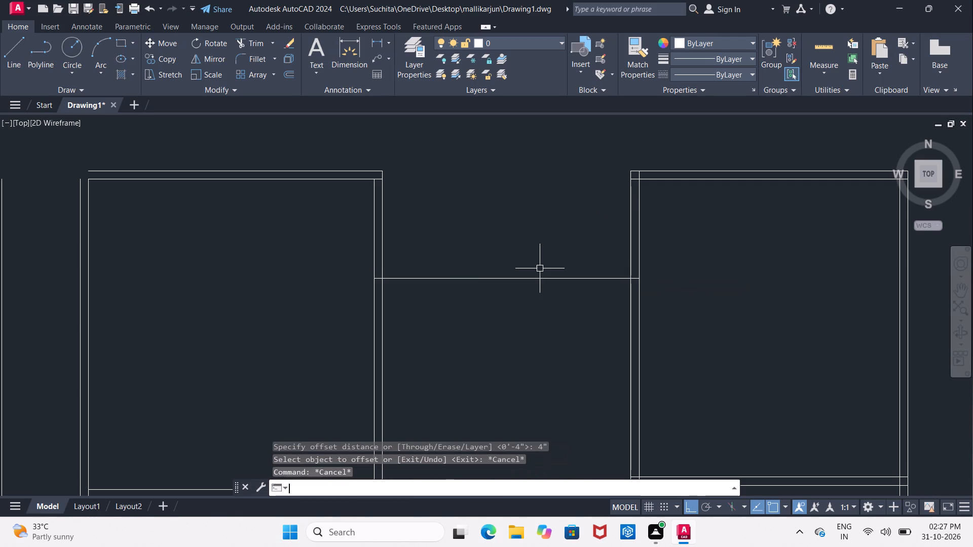
Offset the remaining horizontal line above the middle room 4" downward to re-form the wall.
key(o)
key(Return)
text(4")
key(Return)
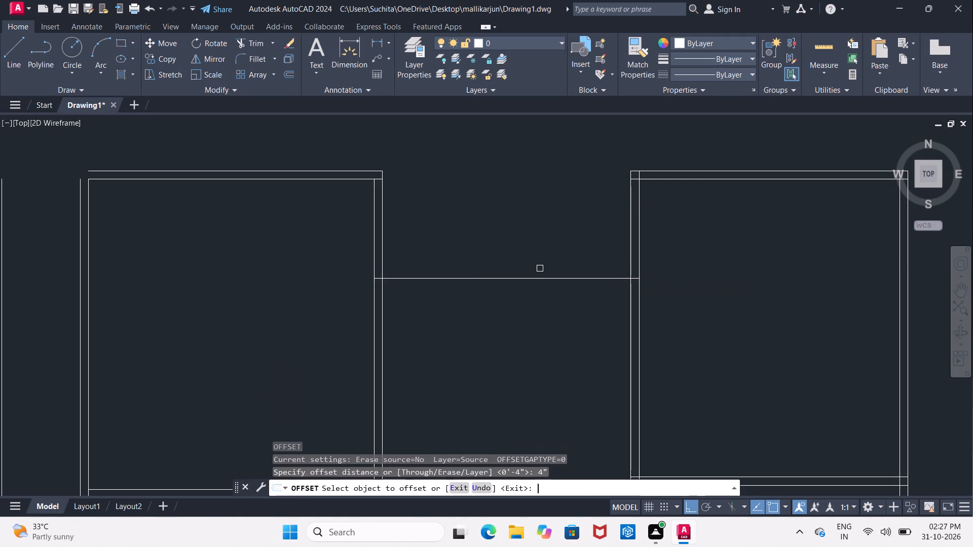
click(529, 281)
click(529, 299)
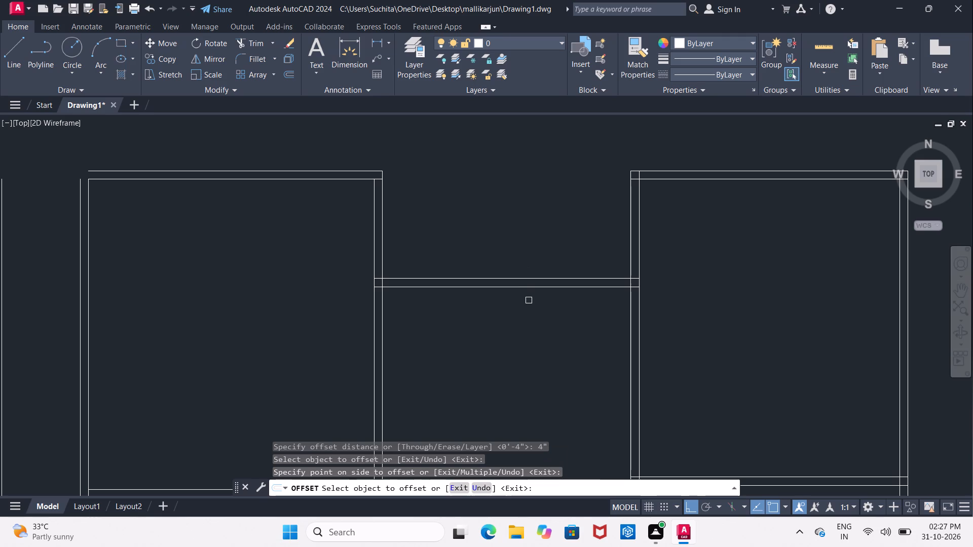
key(Escape)
Extend the west line of the wall between the west and middle rooms up to the outer top wall line.
middle_drag(482, 236, 444, 252)
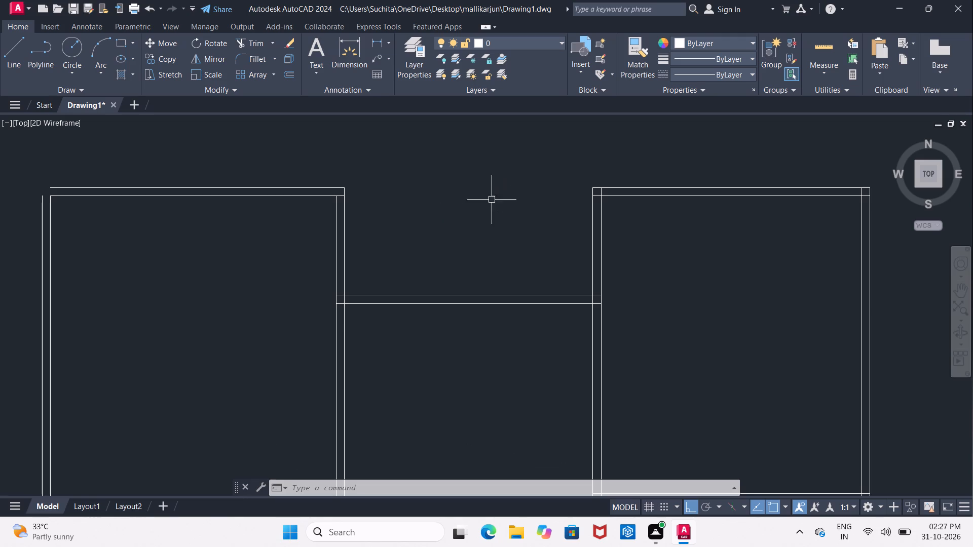
middle_drag(486, 203, 448, 202)
key(Escape)
key(e)
text(X)
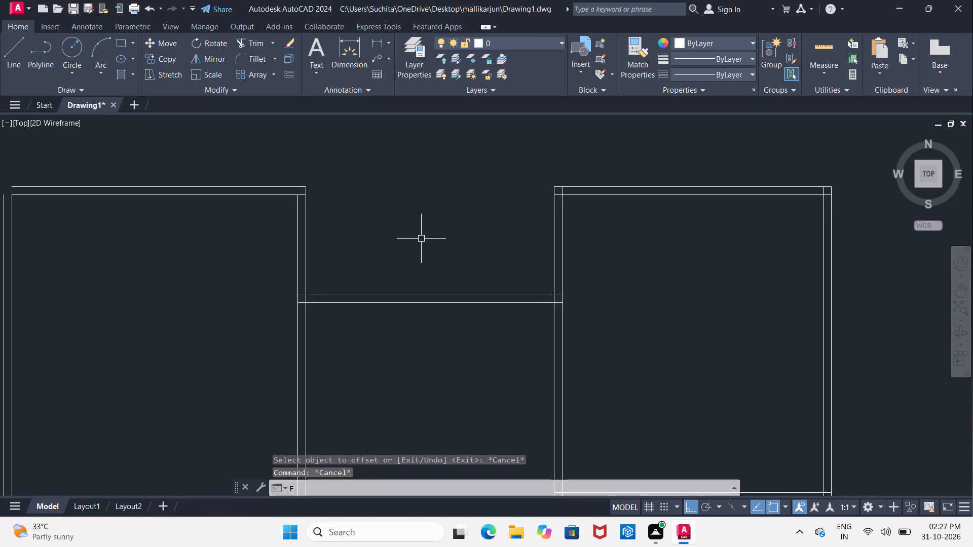
key(space)
key(space)
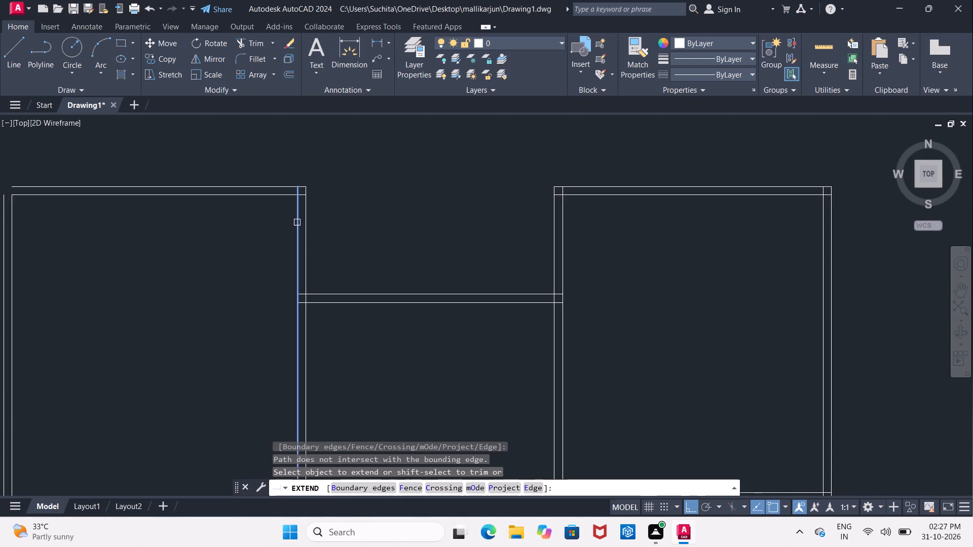
click(297, 222)
middle_click(469, 250)
key(Escape)
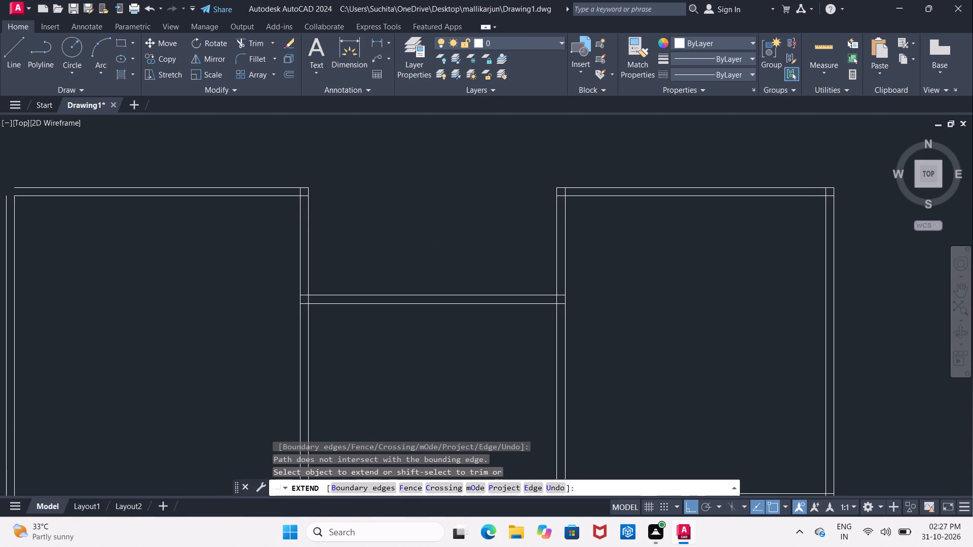
Measure the recess depth again from the inner top wall line to the upper line of the middle room's horizontal wall.
click(371, 39)
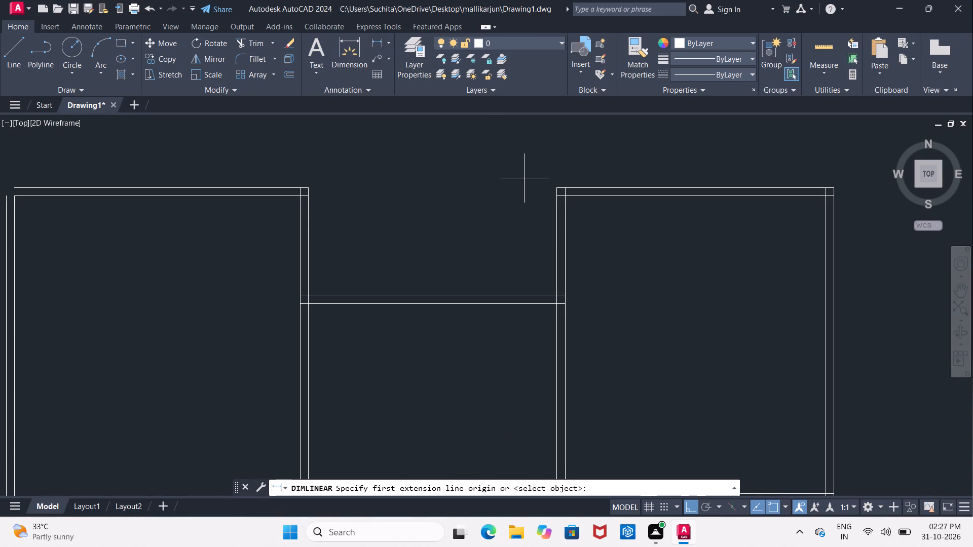
click(557, 196)
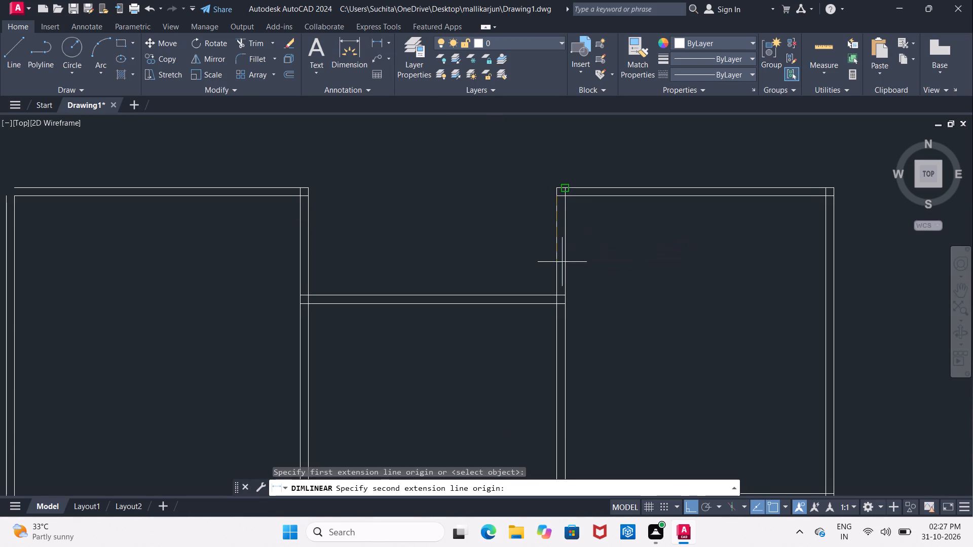
click(558, 293)
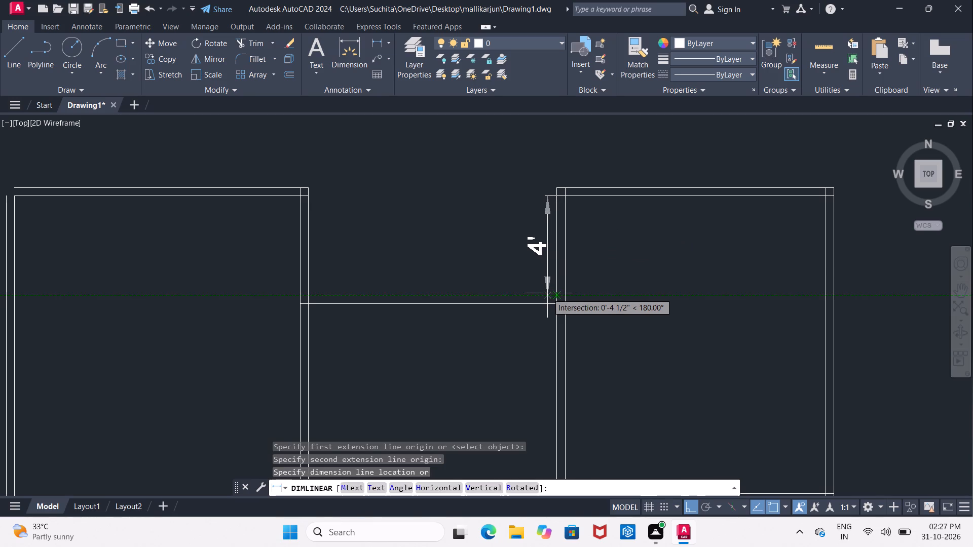
key(Escape)
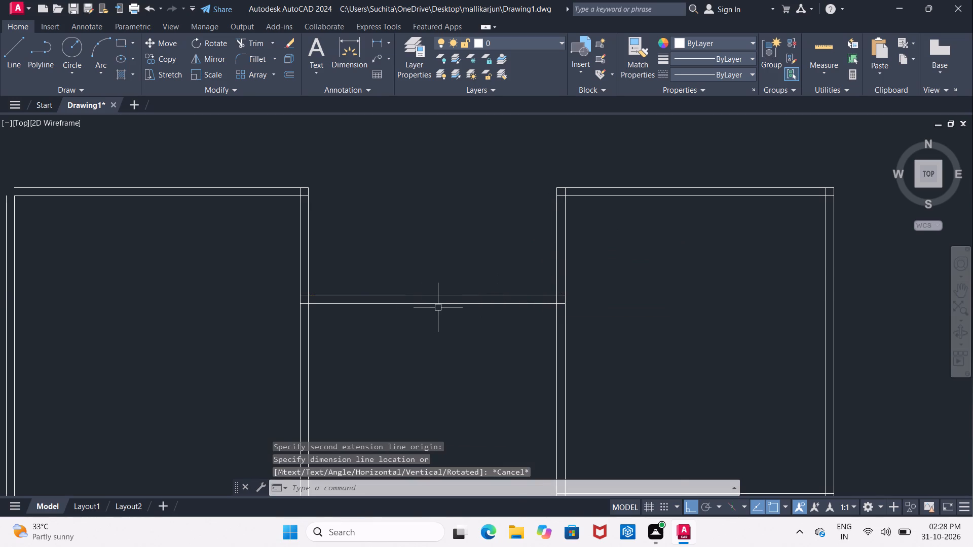
Examine the walls around the recess and the adjoining west and east rooms.
scroll(438, 307, down, 2)
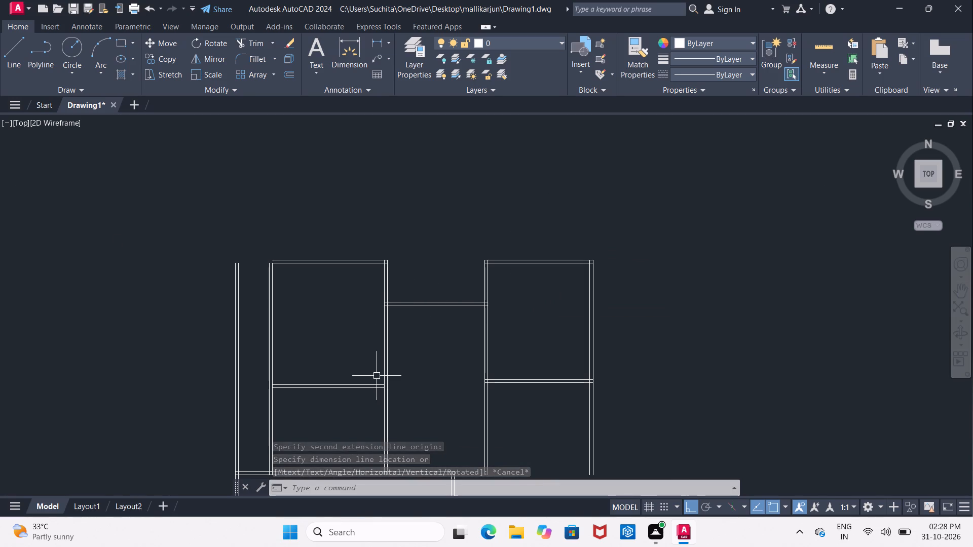
scroll(389, 311, up, 3)
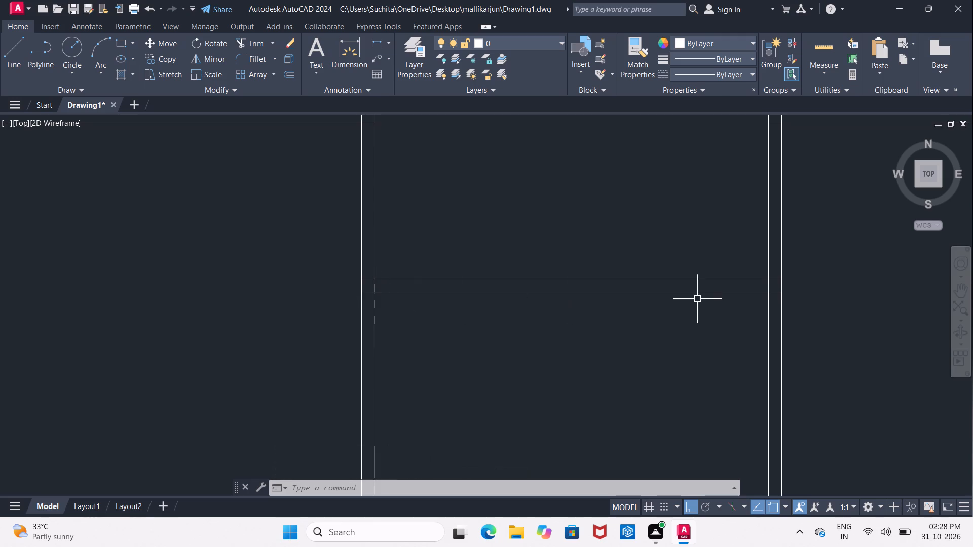
middle_drag(534, 301, 201, 300)
scroll(211, 301, down, 1)
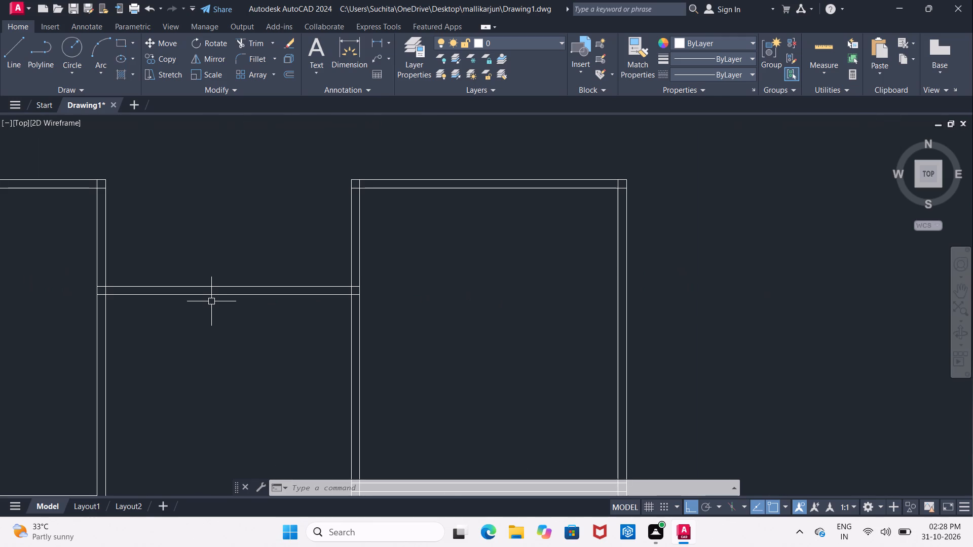
middle_drag(211, 301, 228, 298)
scroll(228, 298, down, 1)
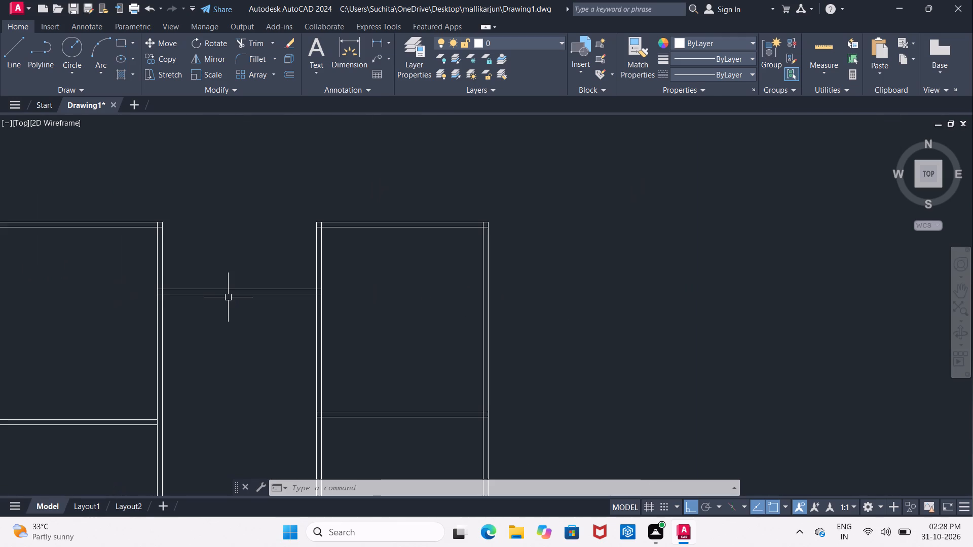
middle_drag(208, 273, 218, 293)
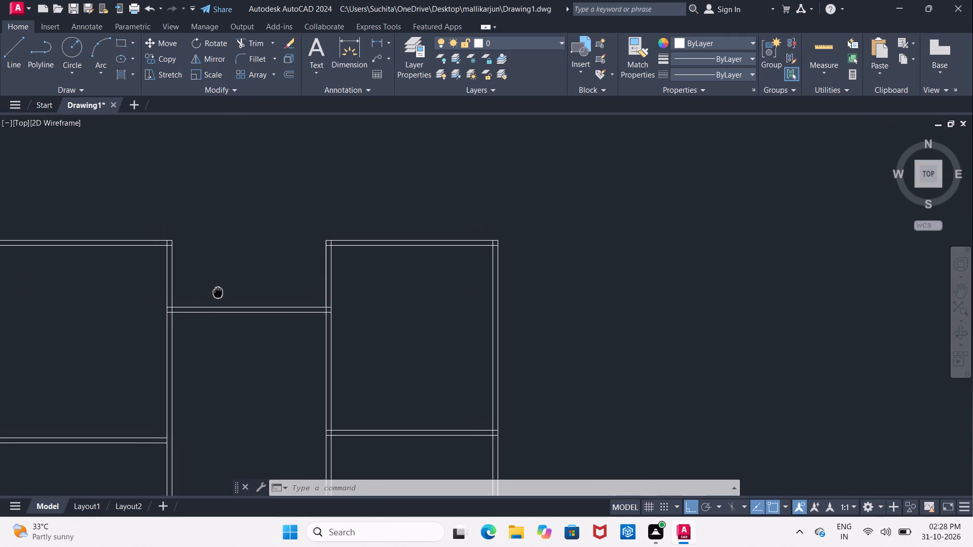
middle_drag(218, 293, 220, 295)
middle_drag(211, 264, 285, 255)
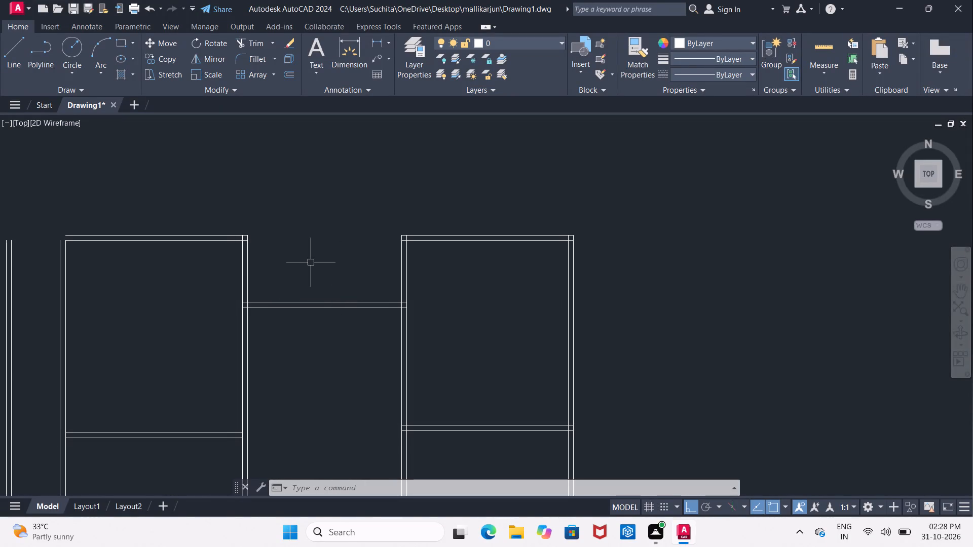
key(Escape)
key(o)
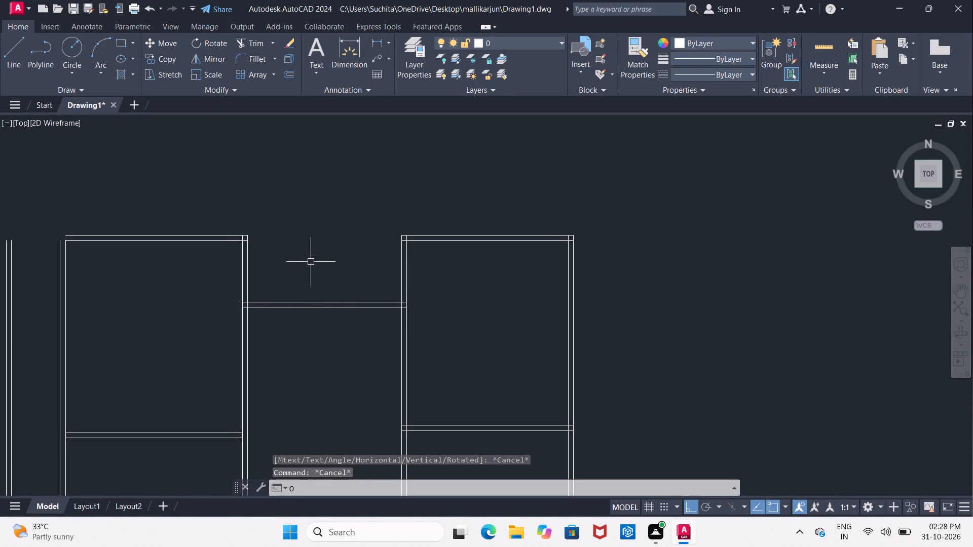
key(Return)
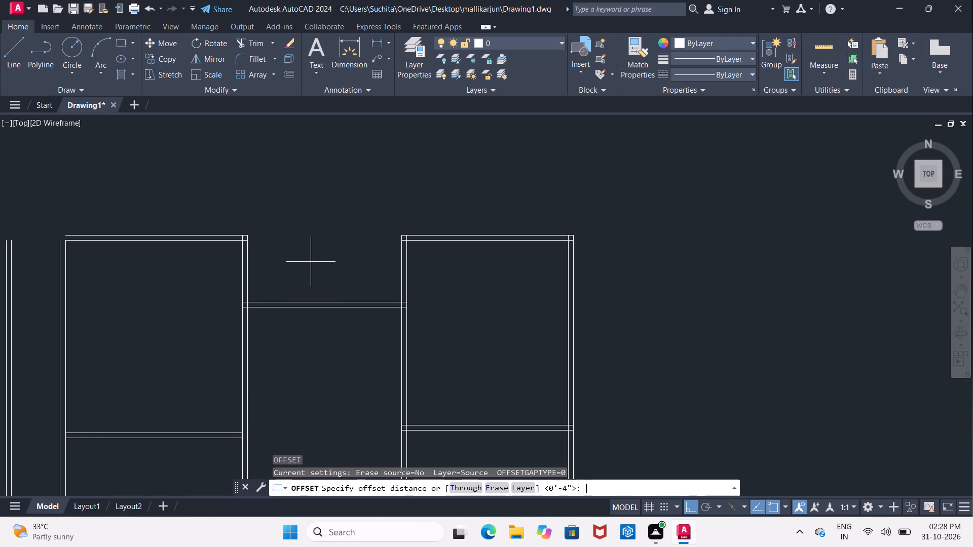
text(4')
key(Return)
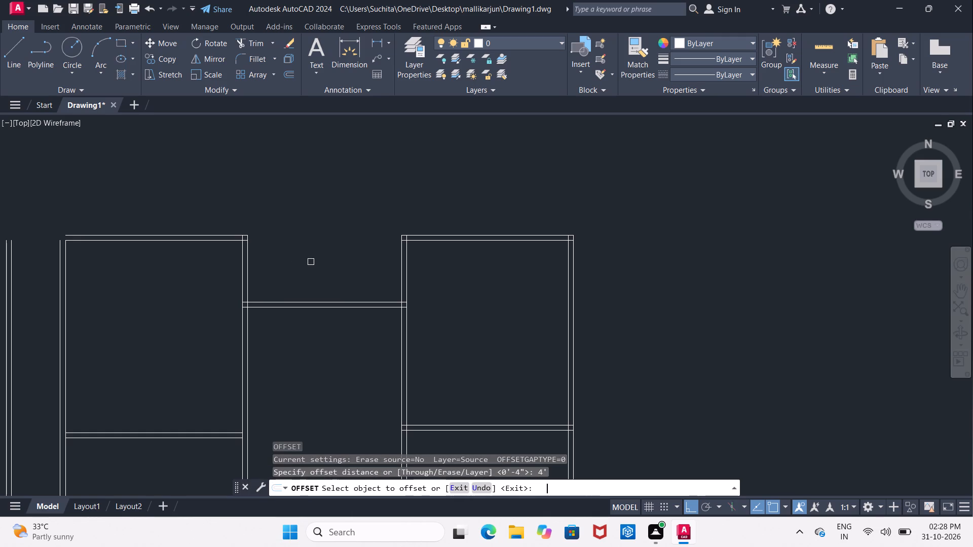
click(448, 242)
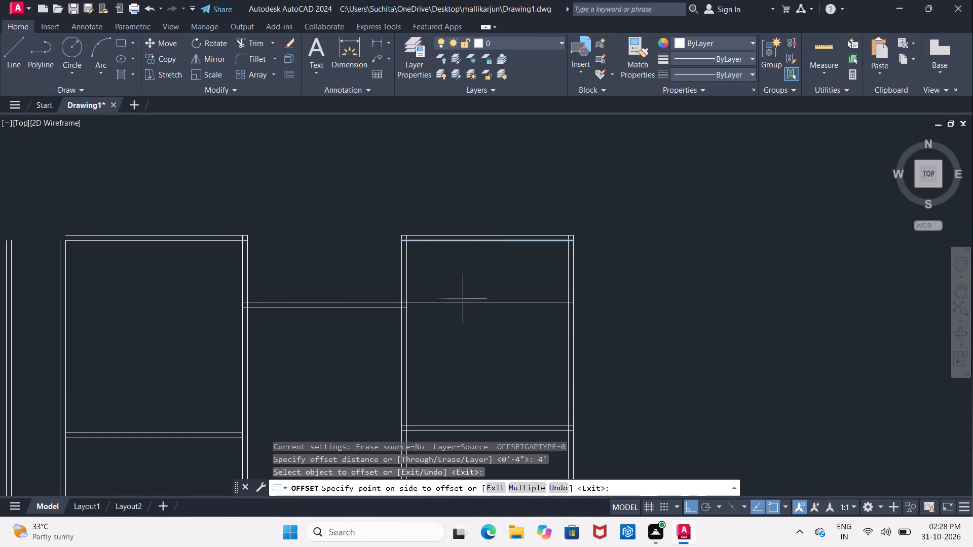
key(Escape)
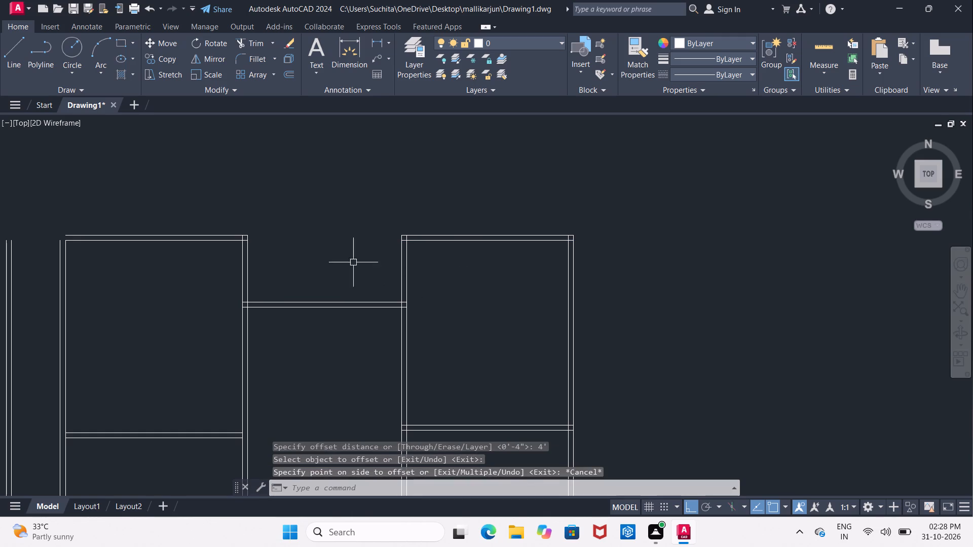
Inspect the overall wall layout of the west, middle and east rooms and the room below them.
middle_drag(326, 260, 324, 277)
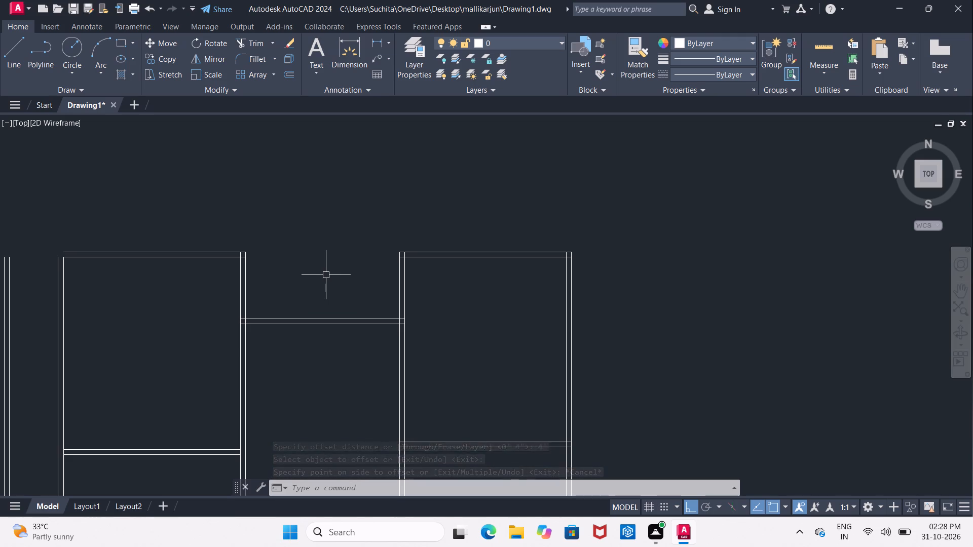
middle_drag(334, 287, 383, 252)
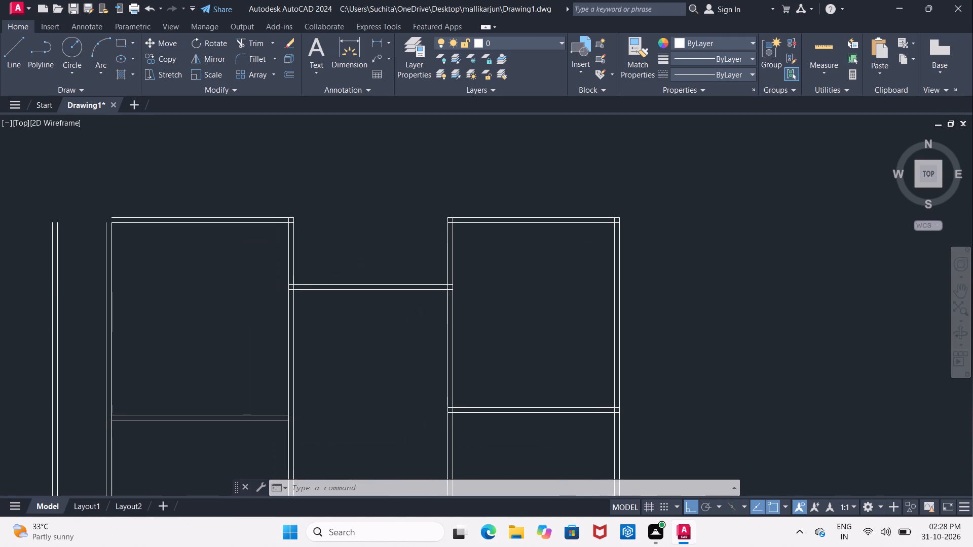
key(Escape)
key(Escape)
middle_drag(383, 249, 380, 244)
scroll(388, 249, down, 1)
key(r)
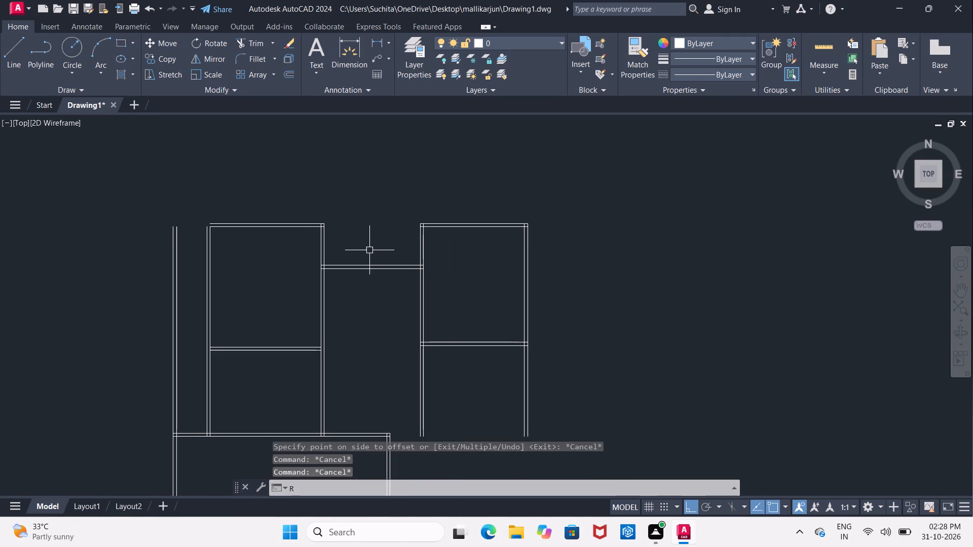
key(e)
key(Escape)
key(Escape)
key(Escape)
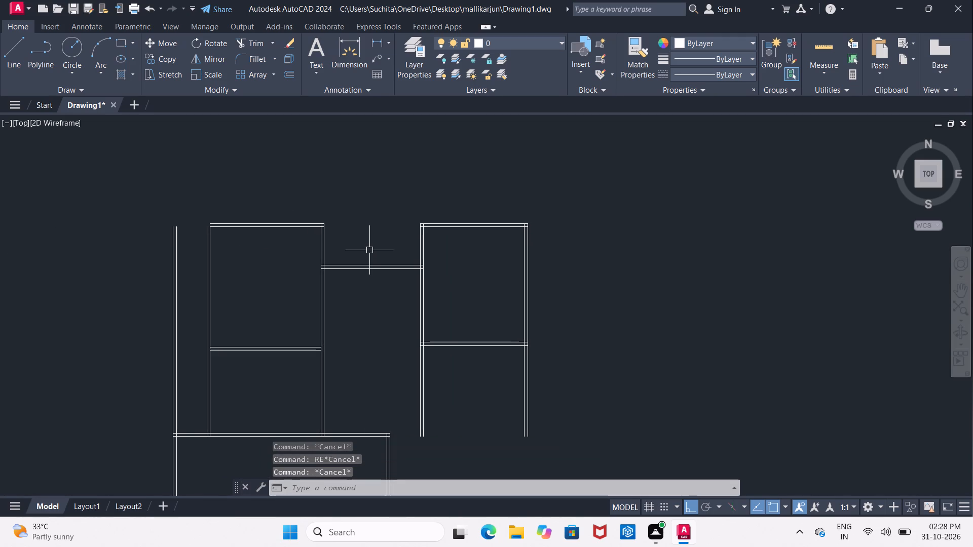
scroll(368, 257, down, 2)
scroll(396, 284, up, 1)
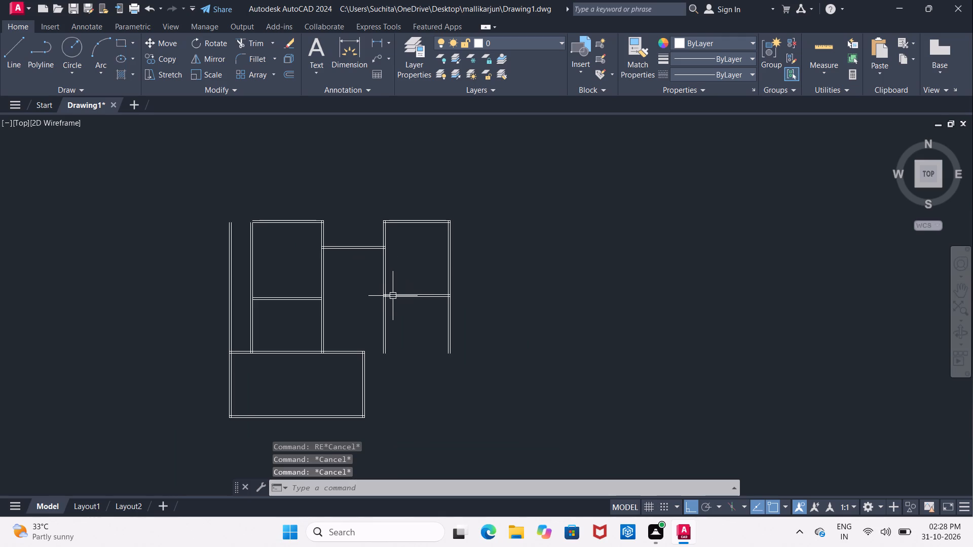
scroll(387, 298, up, 2)
middle_drag(429, 313, 388, 325)
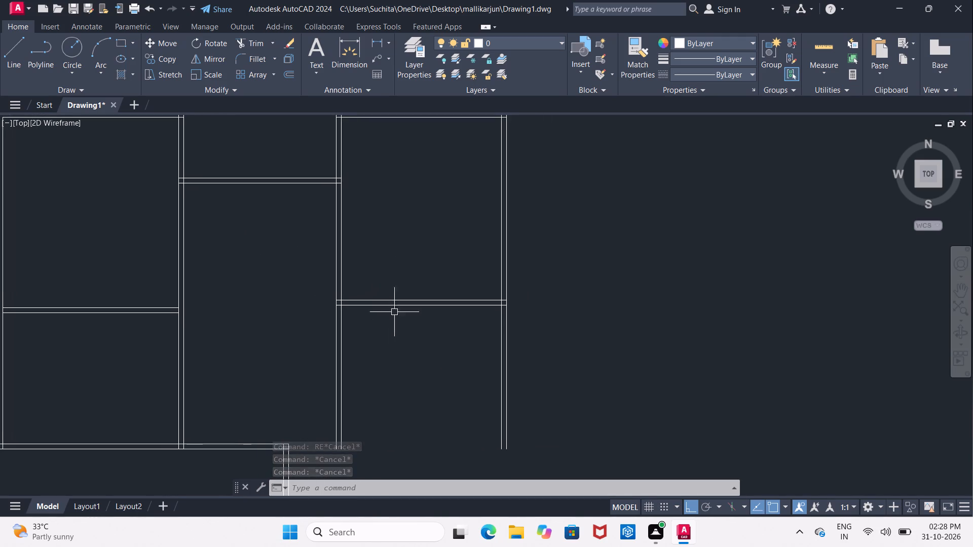
middle_drag(398, 265, 395, 285)
key(Escape)
middle_drag(162, 287, 276, 273)
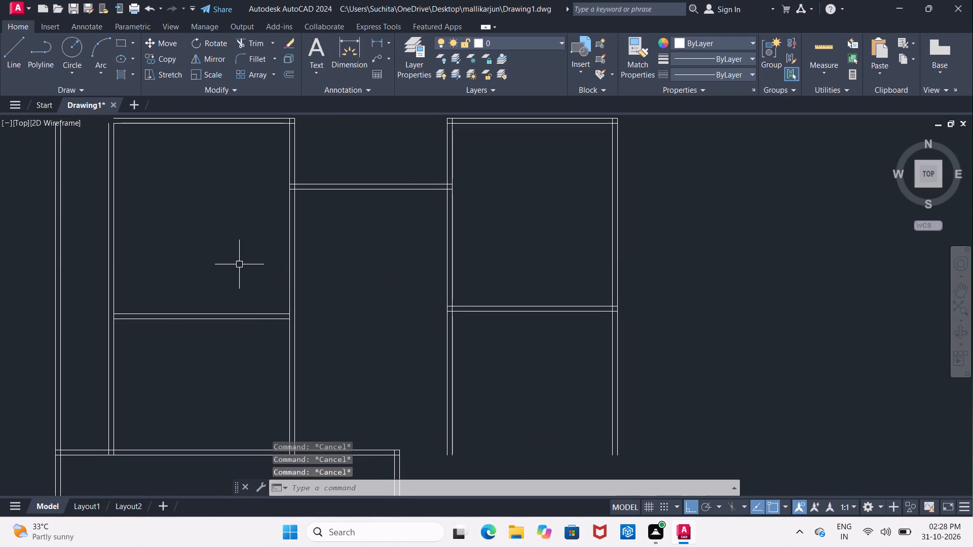
middle_drag(353, 220, 351, 293)
key(Escape)
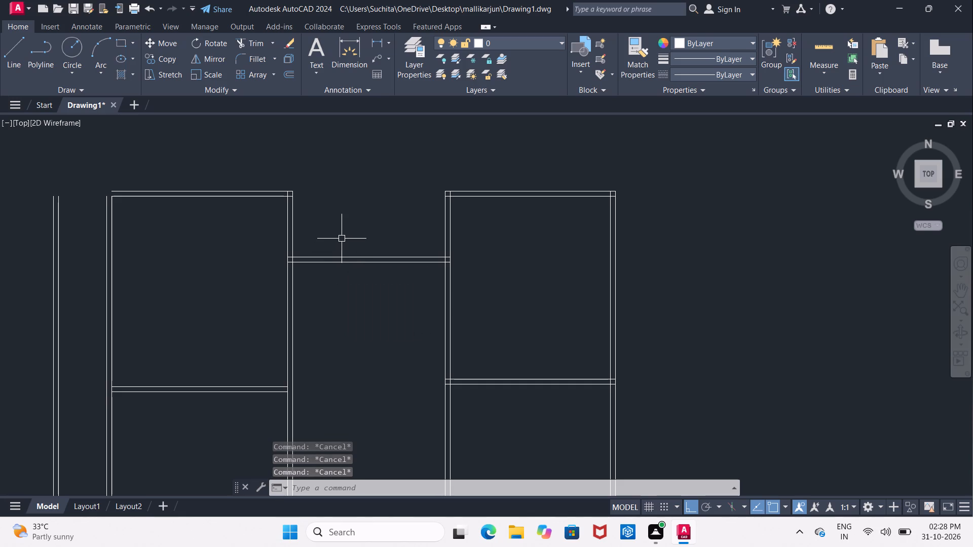
Offset the upper line of the middle room's horizontal wall 4' upward across the recess opening.
key(o)
key(Return)
text(4')
key(Return)
click(346, 257)
click(346, 243)
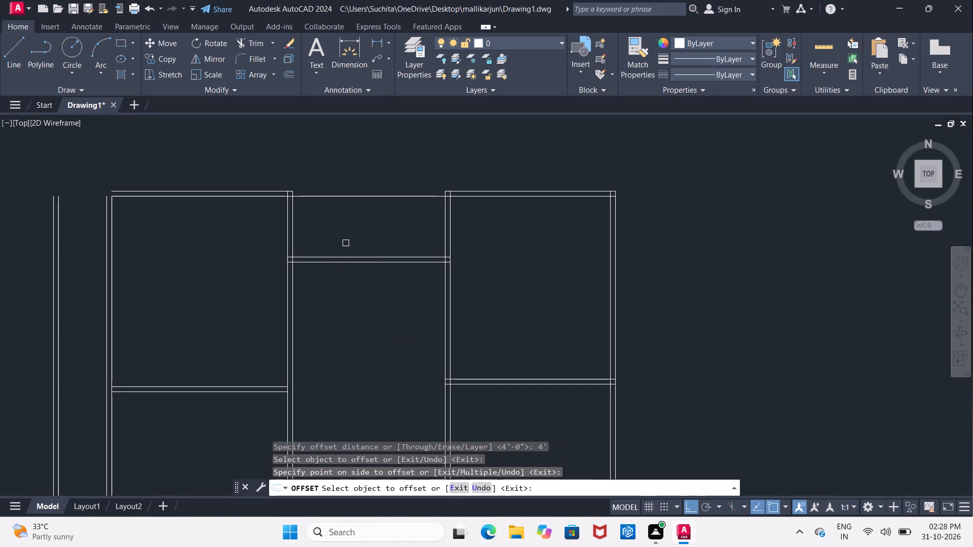
key(Escape)
Delete the offset line spanning the top of the recess between the west and east rooms.
click(355, 195)
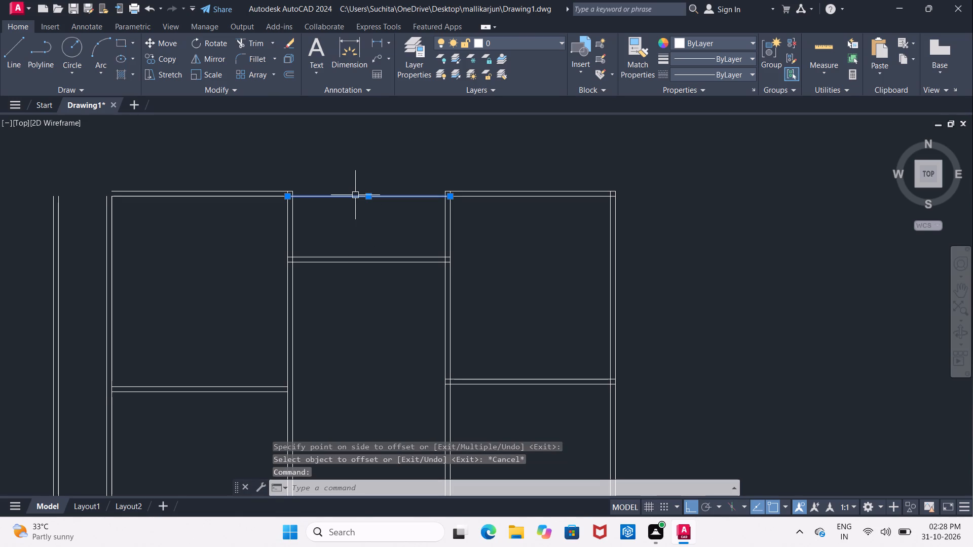
key(Delete)
Offset the inner line of the west room's east wall 7'7.5" westward to place a partition in the space below that room.
scroll(400, 231, down, 1)
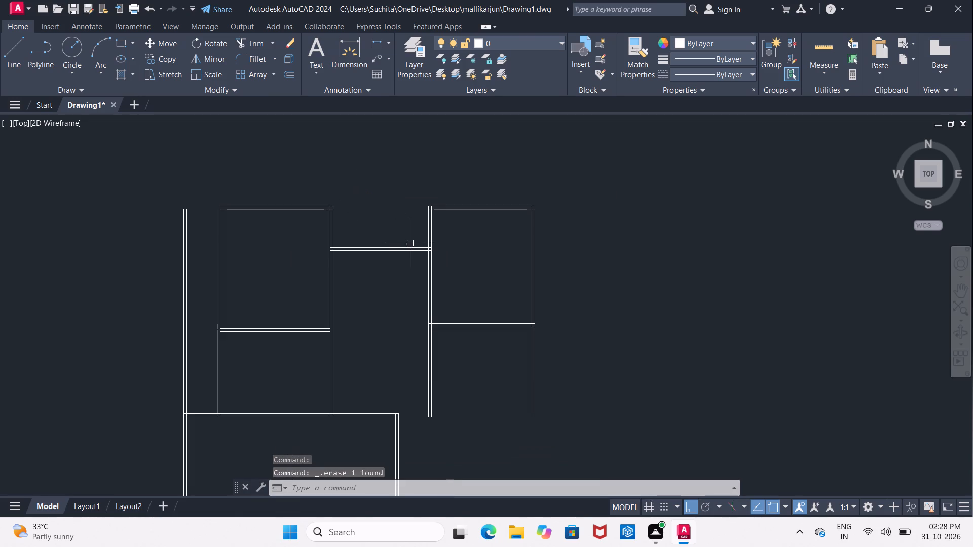
middle_drag(387, 299, 391, 216)
middle_drag(364, 291, 397, 219)
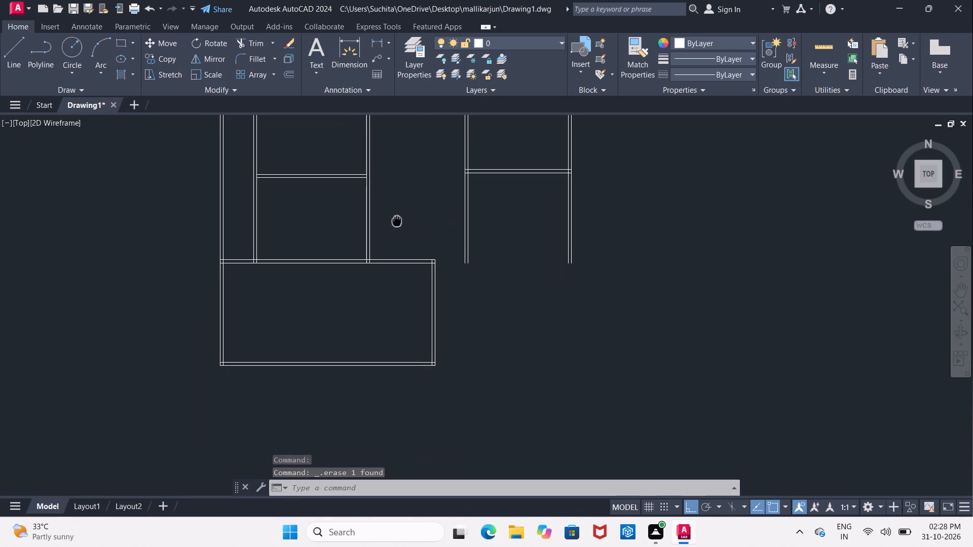
middle_drag(397, 219, 396, 222)
middle_drag(333, 266, 360, 293)
middle_drag(287, 237, 328, 266)
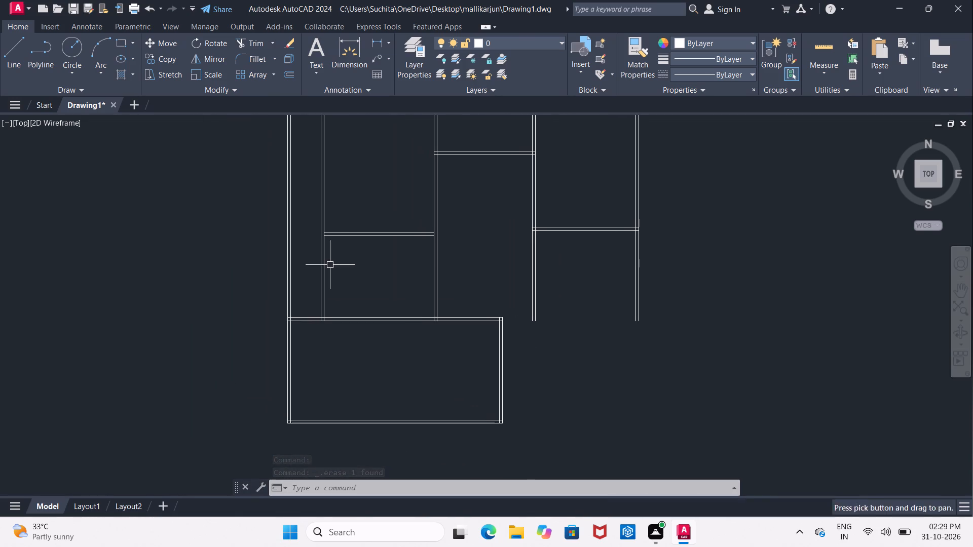
scroll(332, 263, up, 2)
key(Escape)
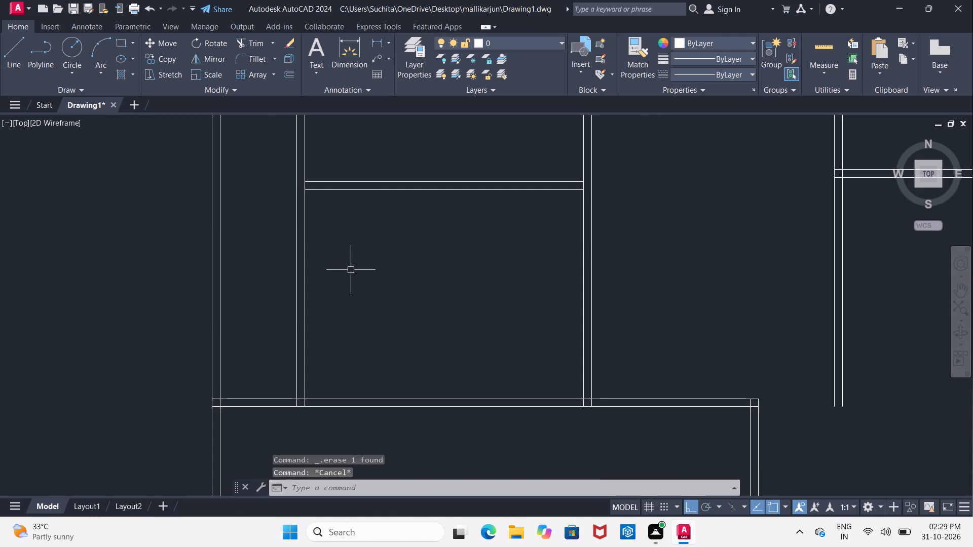
key(o)
key(Return)
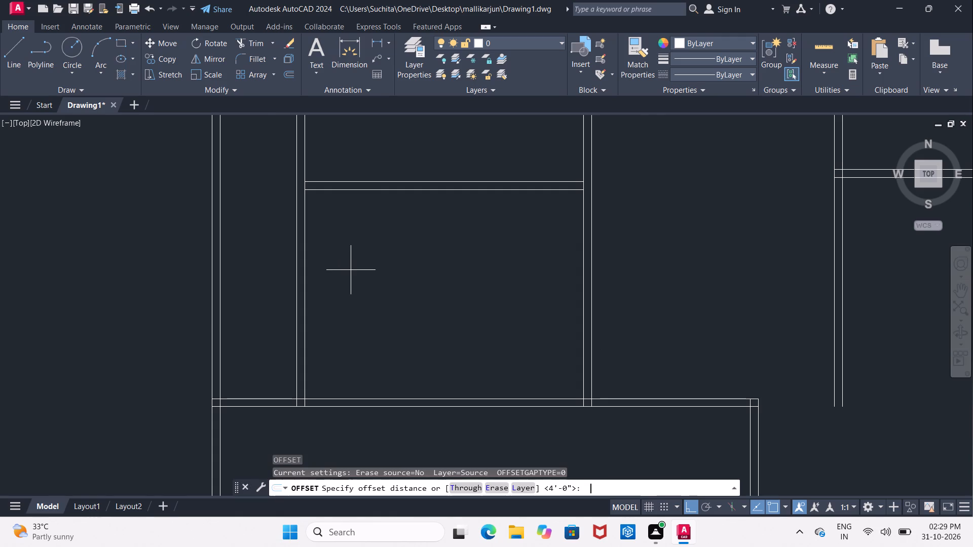
text(7')
key(7)
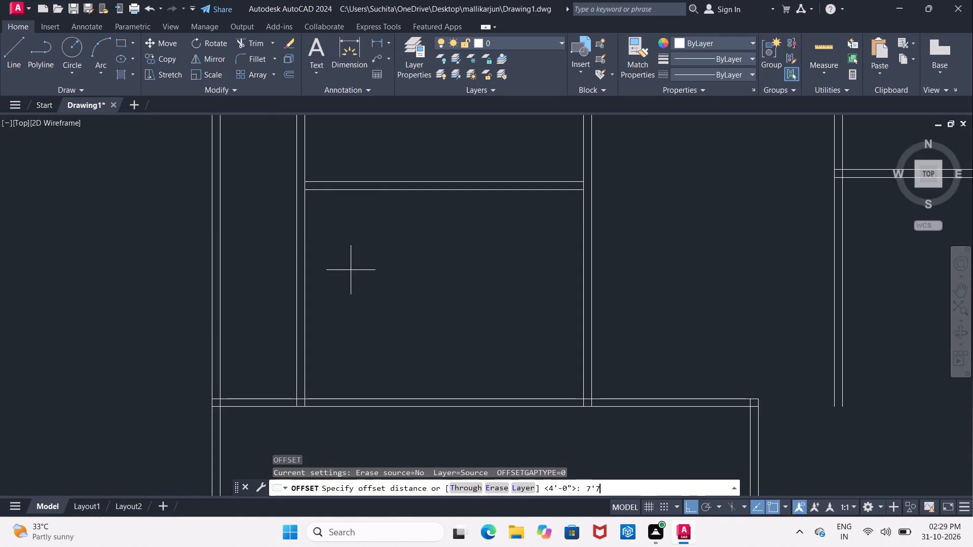
text(.5")
key(Return)
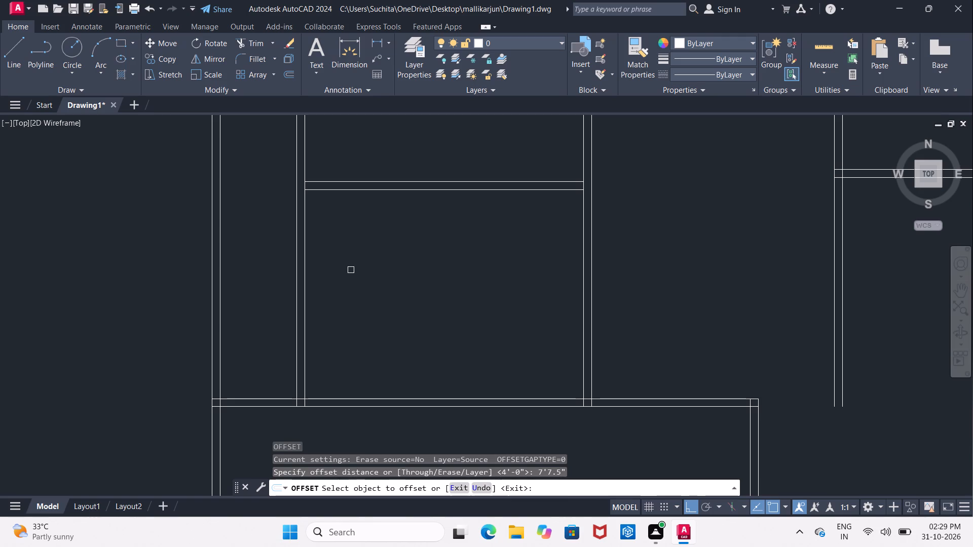
click(585, 318)
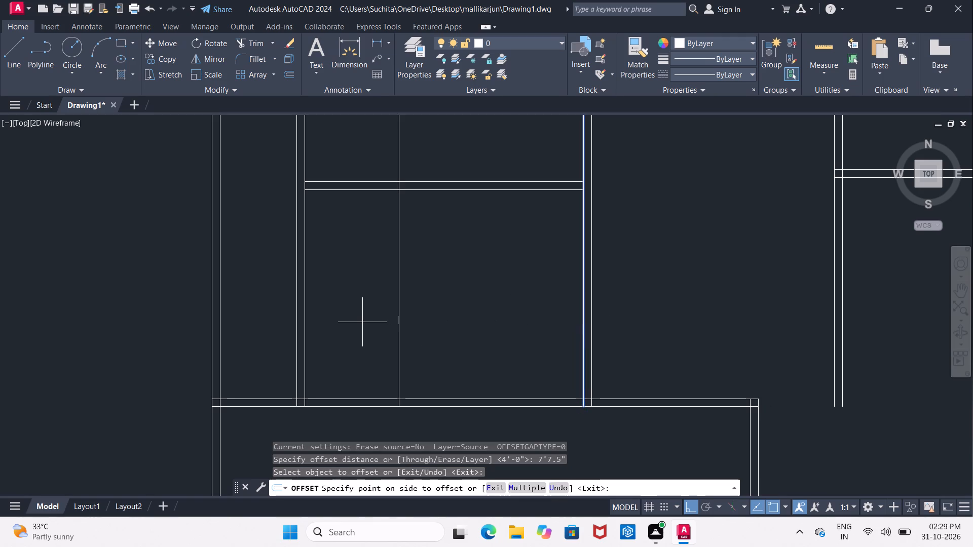
click(362, 322)
scroll(361, 322, down, 2)
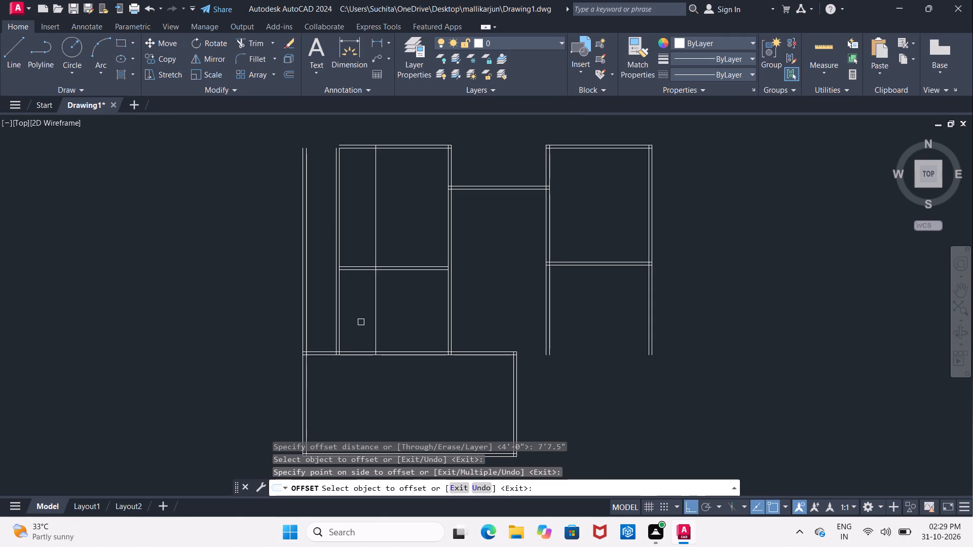
scroll(361, 322, up, 1)
key(Return)
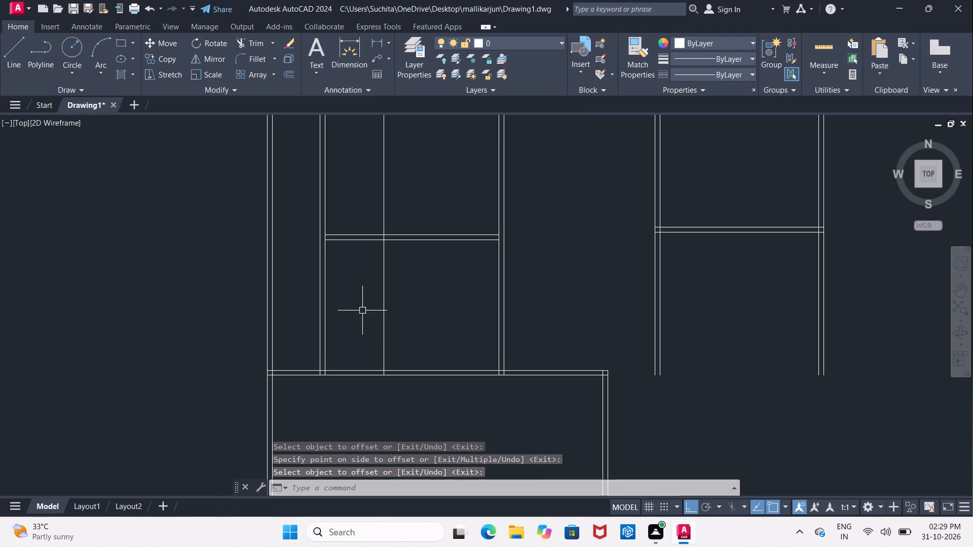
Offset the new partition line 4" westward to form the second face of the wall.
key(Return)
text(4")
key(Return)
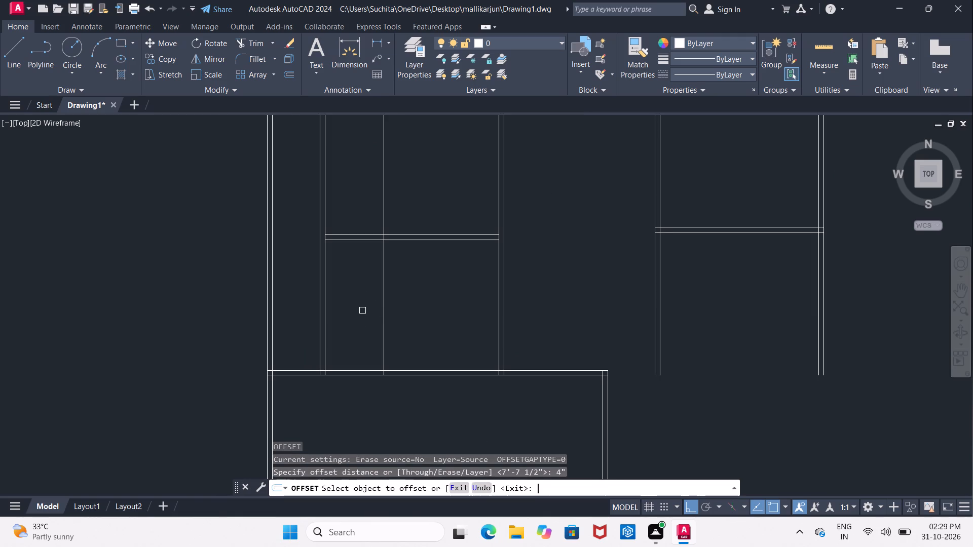
click(384, 318)
click(312, 325)
key(Escape)
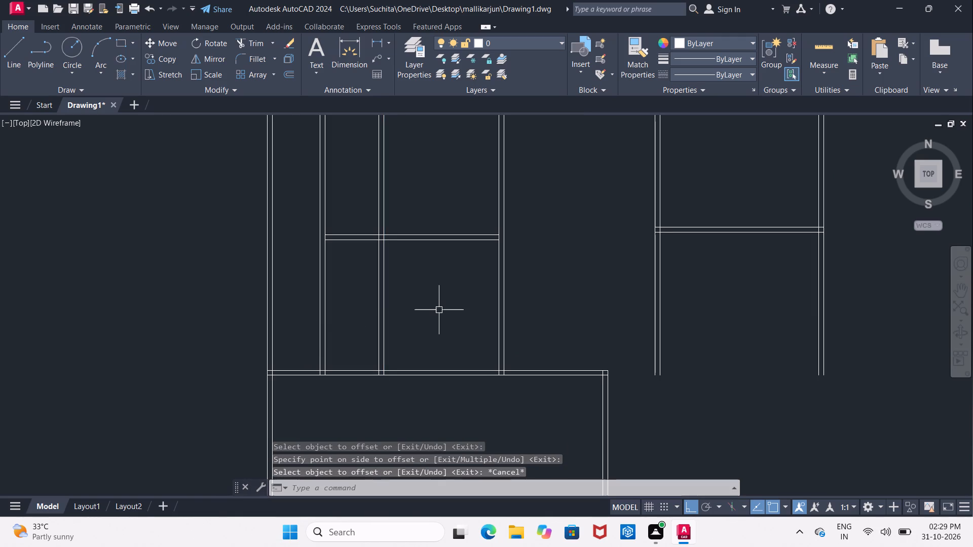
Trim both partition lines where they run up through the west room above its horizontal bottom wall.
key(t)
text(R)
key(space)
key(space)
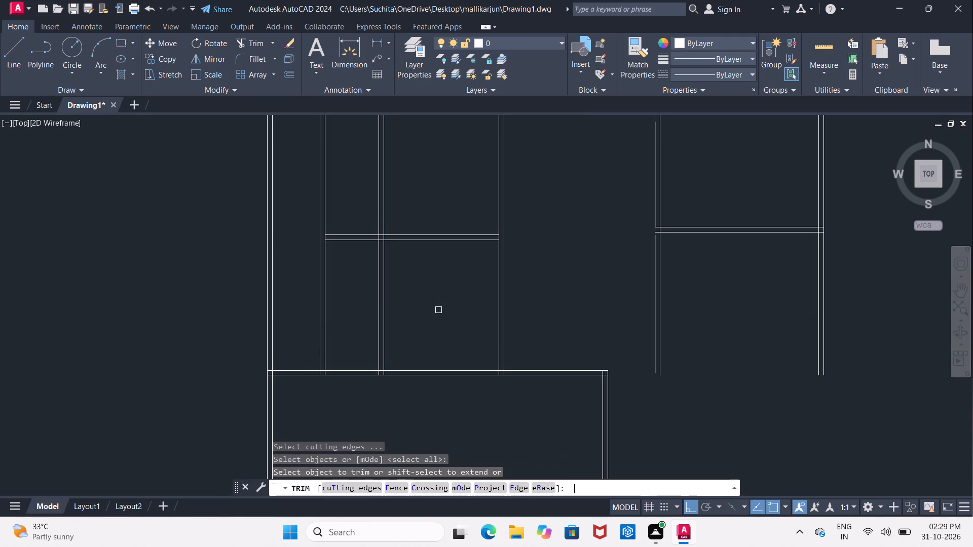
middle_drag(404, 206, 403, 247)
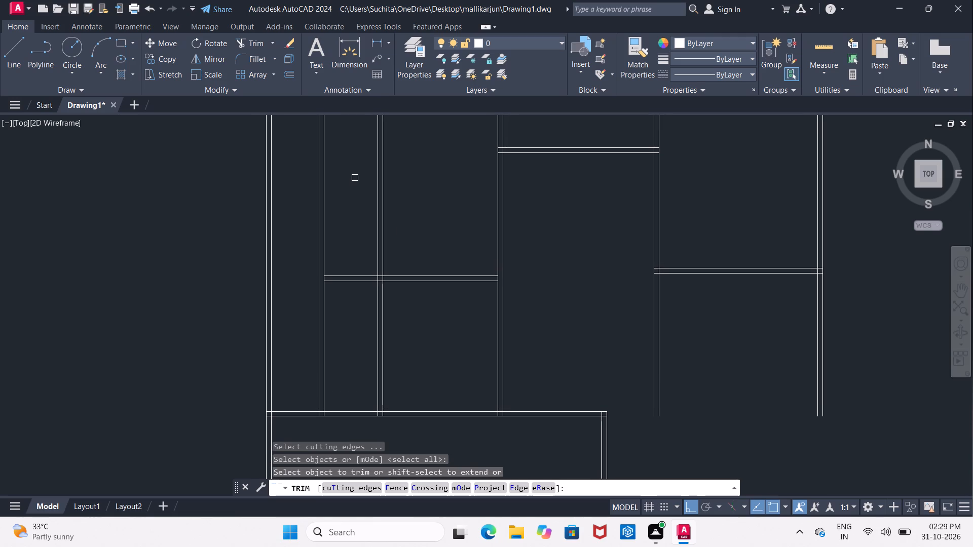
click(355, 178)
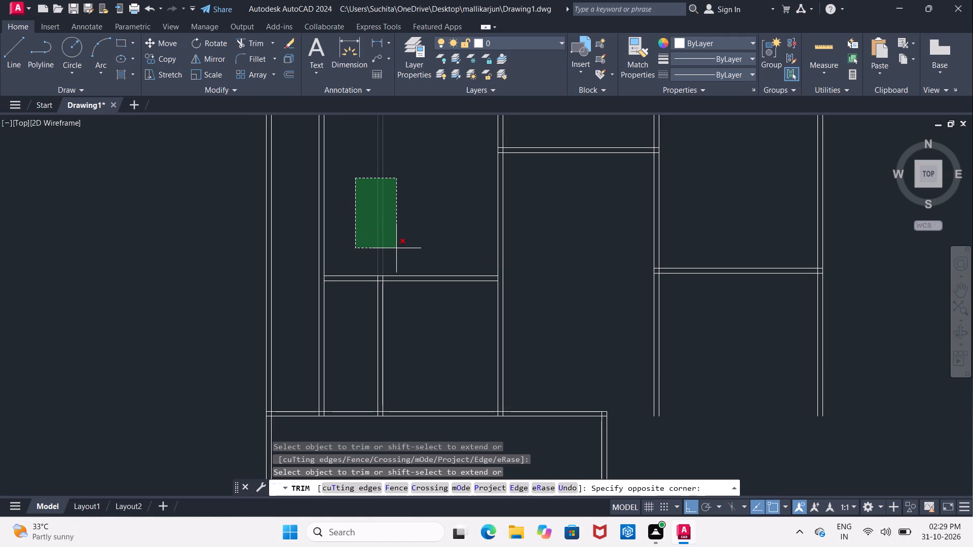
click(397, 251)
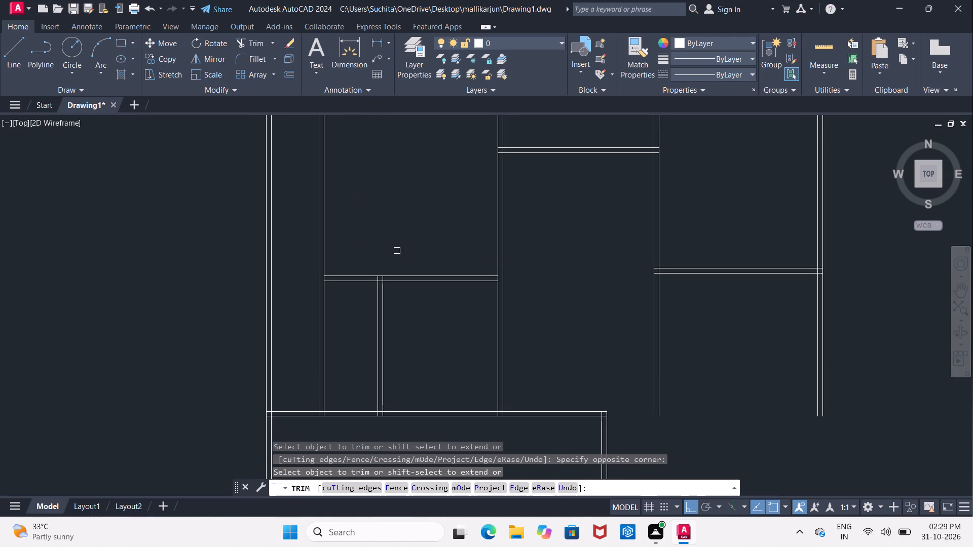
Extend both lines of the west room's bottom wall westward to the outer line of its west wall.
scroll(397, 251, down, 2)
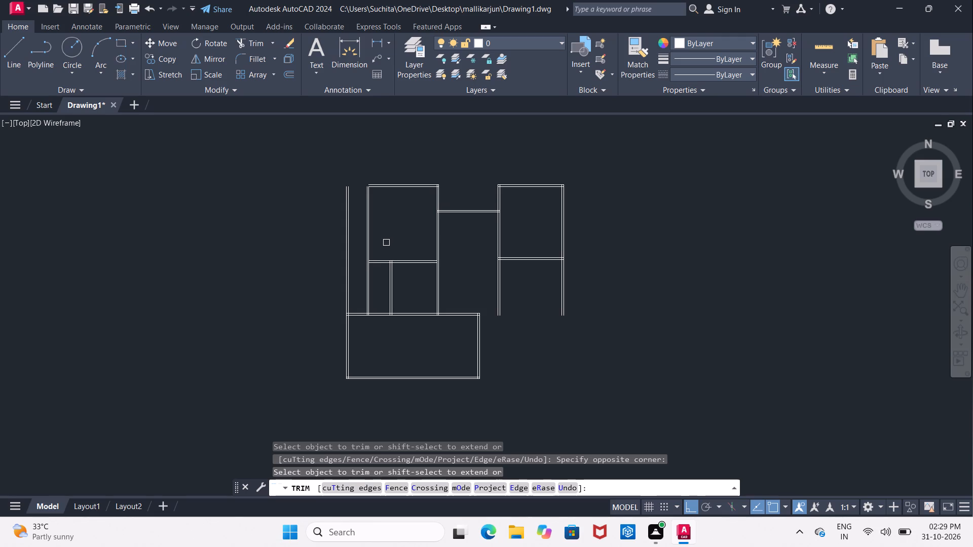
middle_drag(389, 246, 397, 248)
scroll(389, 252, up, 2)
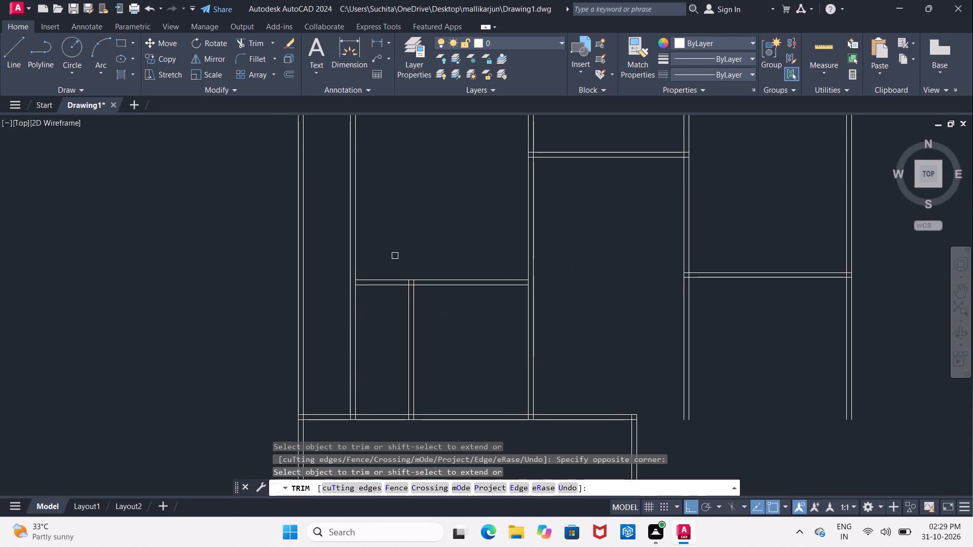
middle_drag(396, 256, 382, 229)
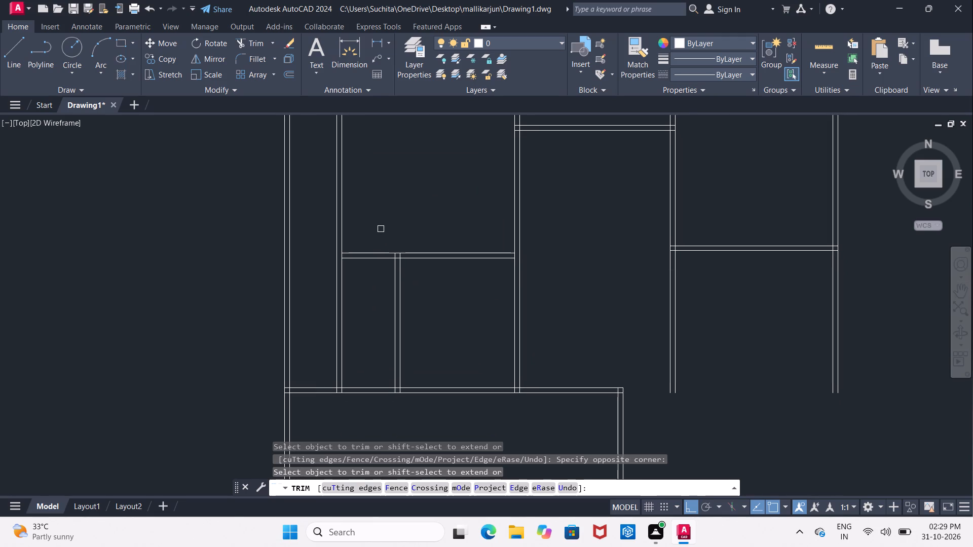
shift+click(367, 251)
click(363, 258)
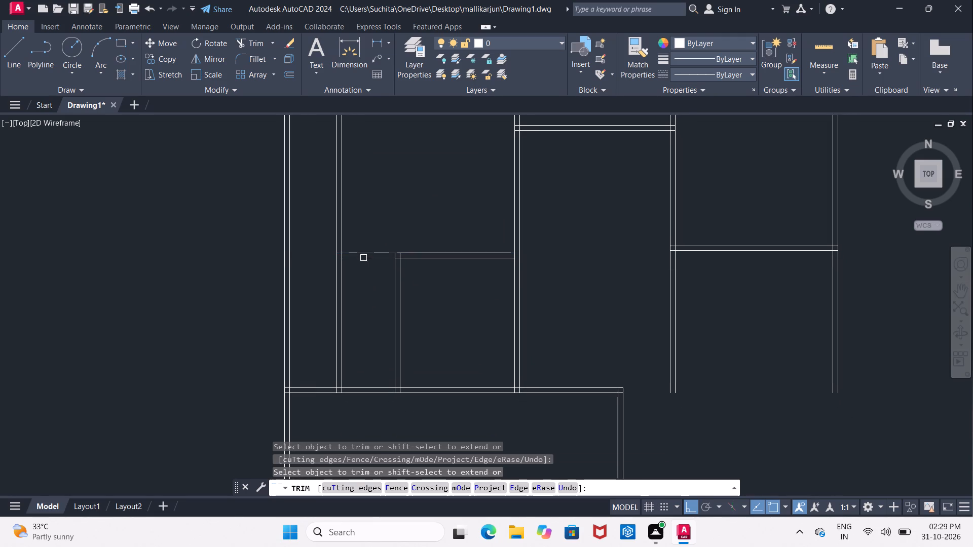
key(ctrl+z)
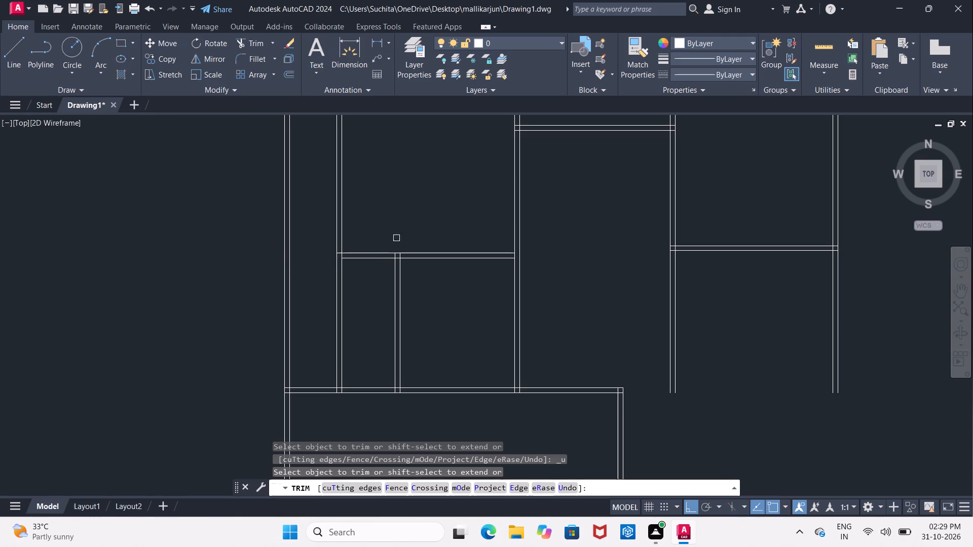
shift+click(362, 259)
middle_drag(385, 214, 382, 239)
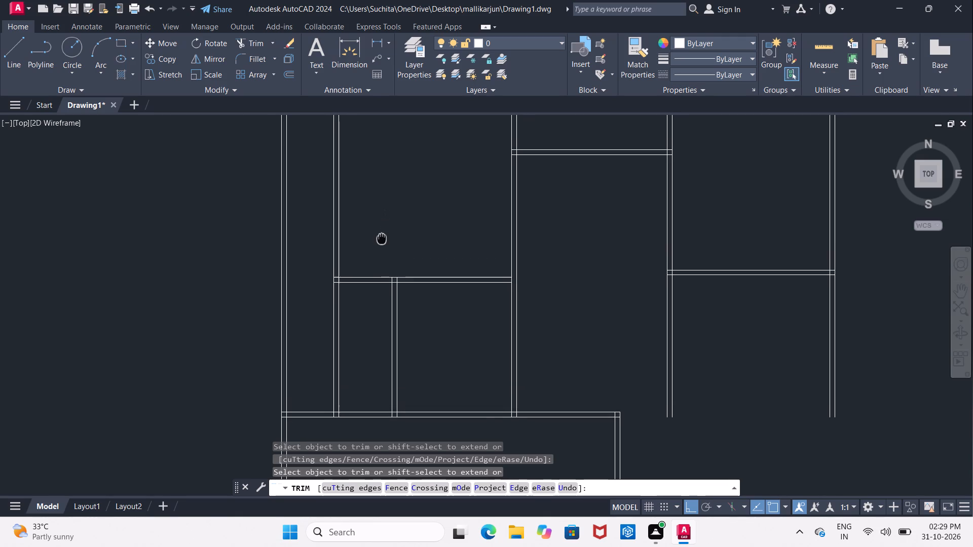
middle_drag(382, 239, 376, 227)
key(Escape)
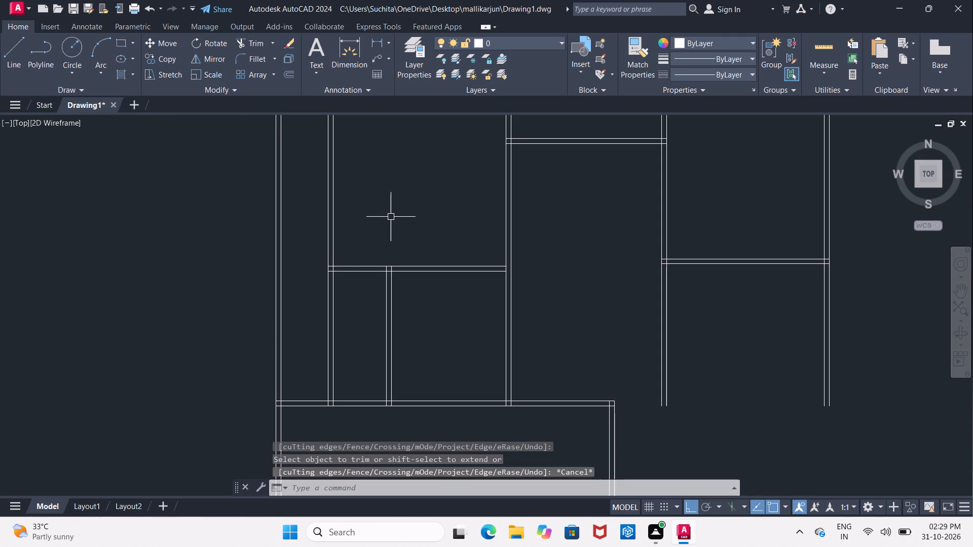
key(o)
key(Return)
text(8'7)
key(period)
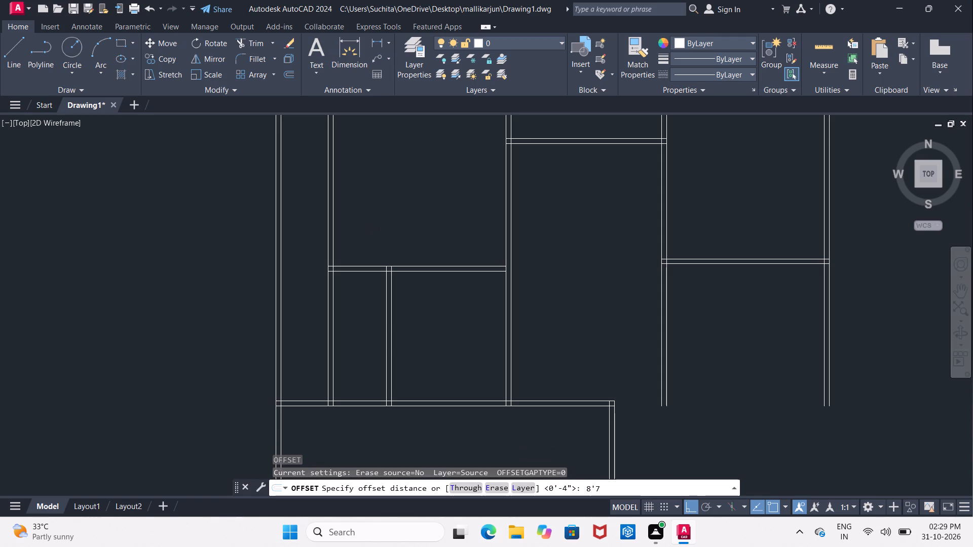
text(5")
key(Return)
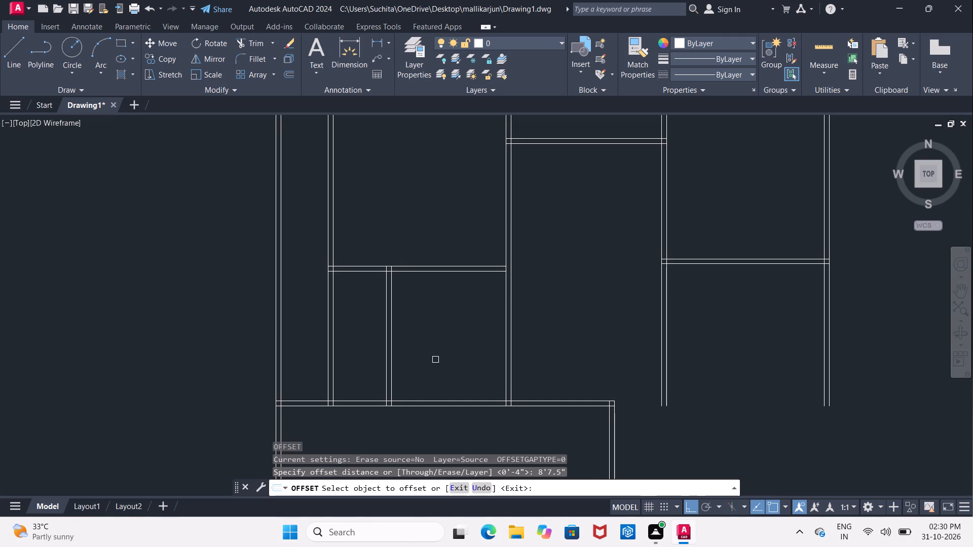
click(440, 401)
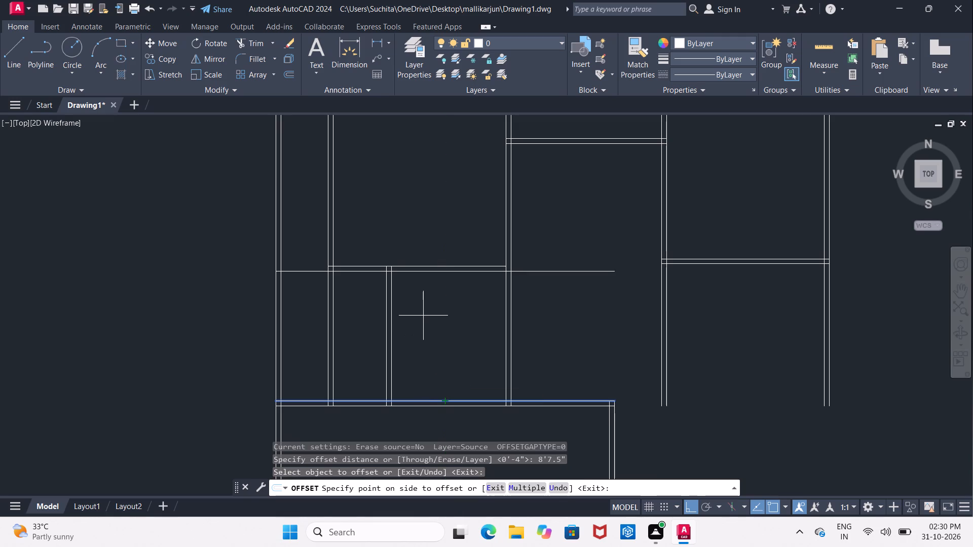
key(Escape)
Examine the overall wall layout and the partitioned space below the west room.
middle_drag(441, 332, 437, 280)
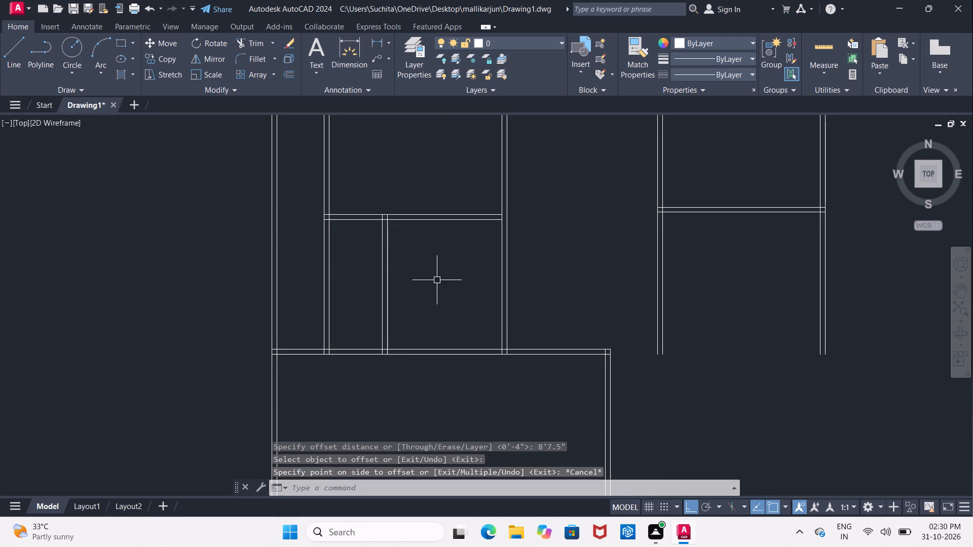
middle_click(437, 280)
scroll(437, 280, down, 2)
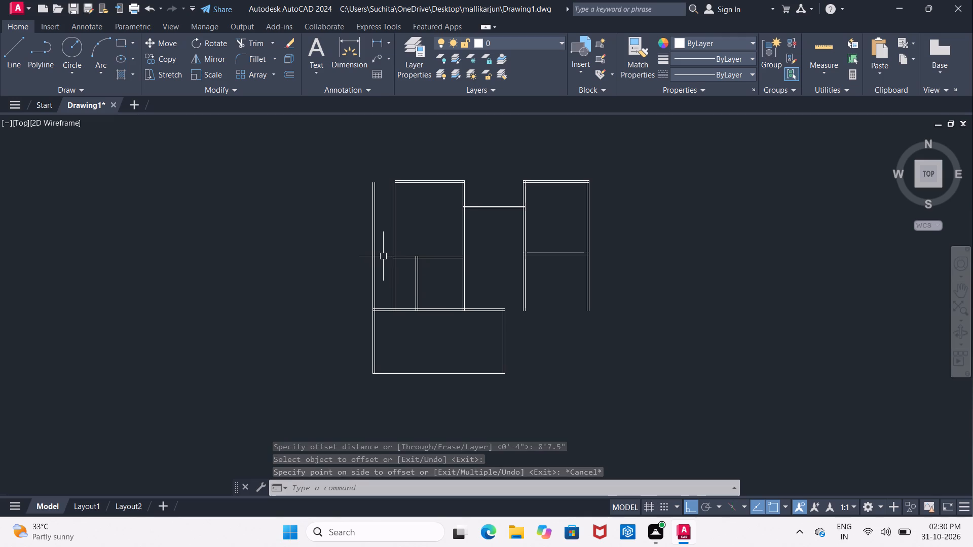
middle_drag(411, 192, 394, 256)
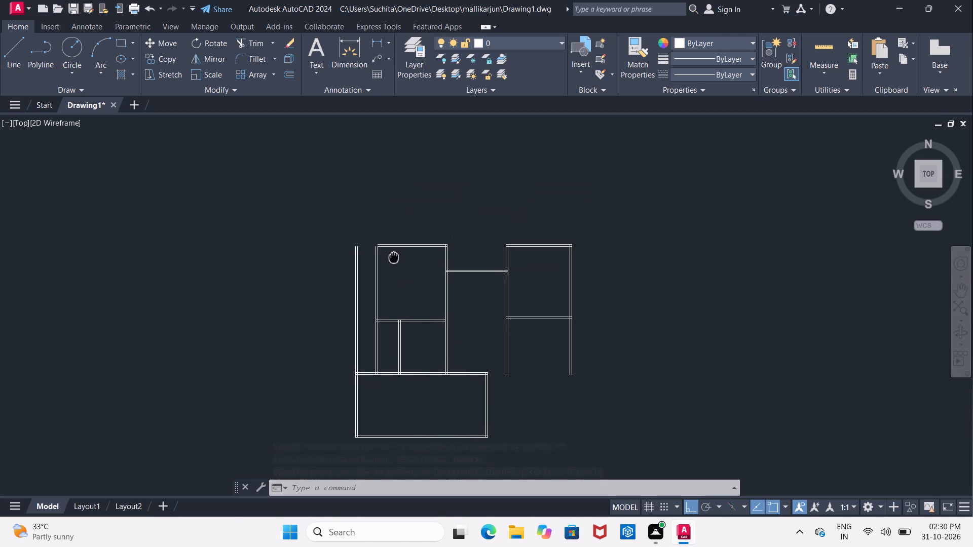
middle_drag(394, 256, 386, 266)
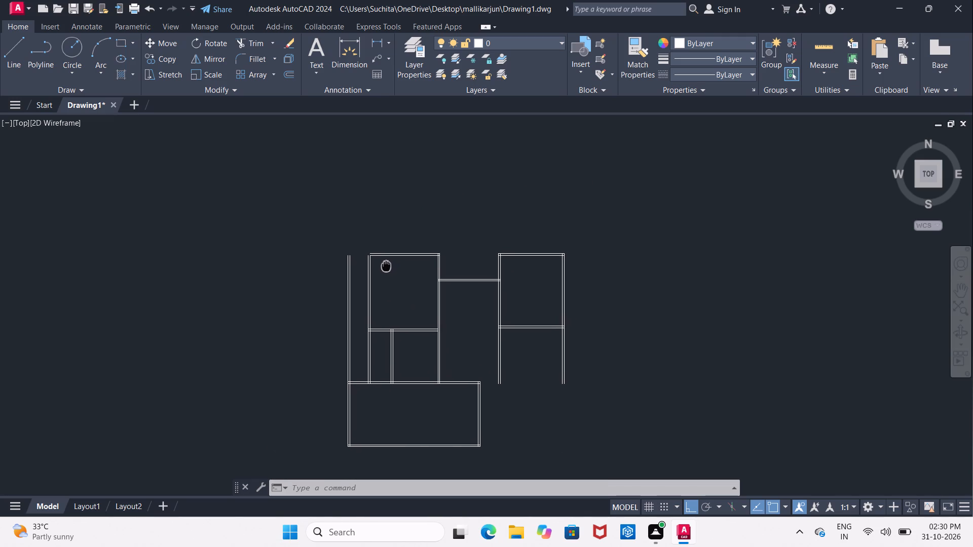
middle_drag(386, 266, 386, 226)
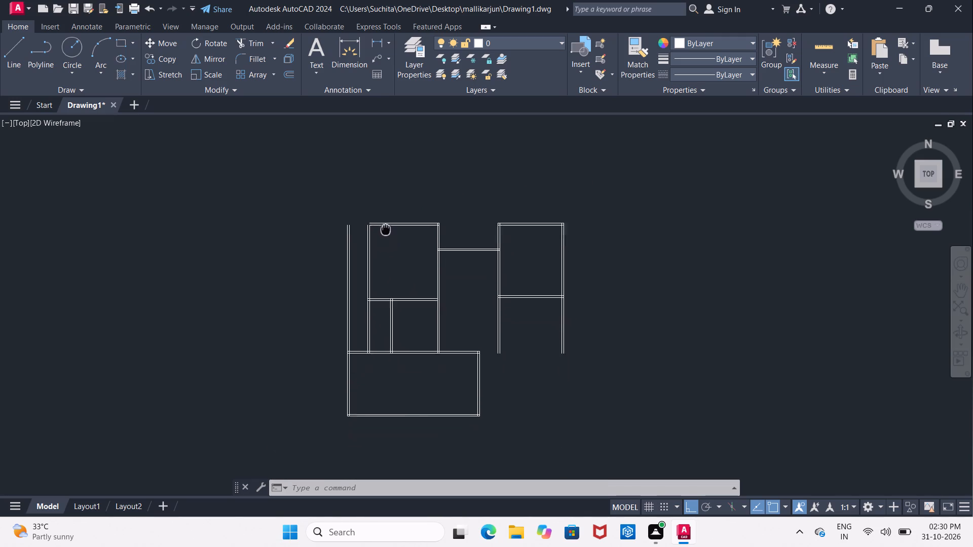
middle_drag(386, 226, 384, 222)
scroll(354, 322, up, 3)
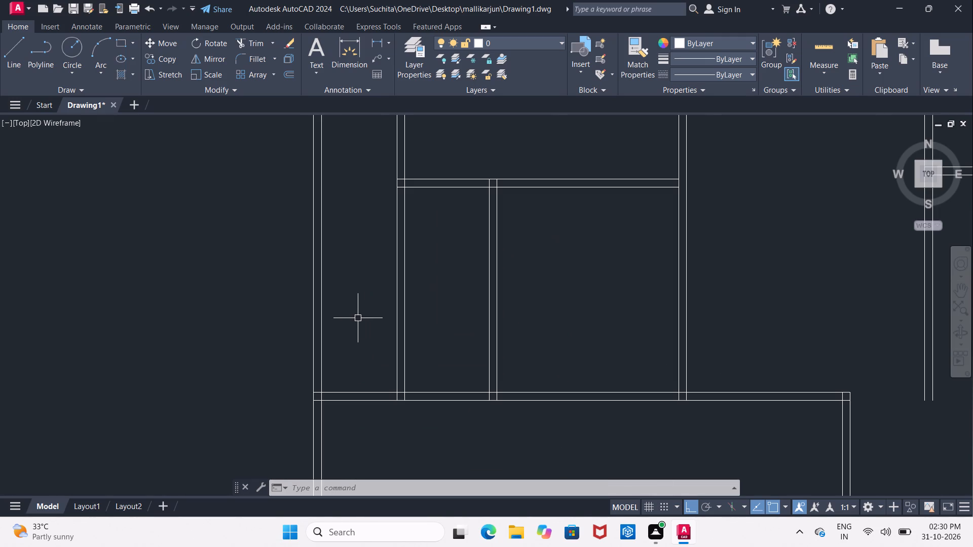
Offset the upper line of the long horizontal wall below the partitioned space 6'4.5" northward.
middle_click(359, 319)
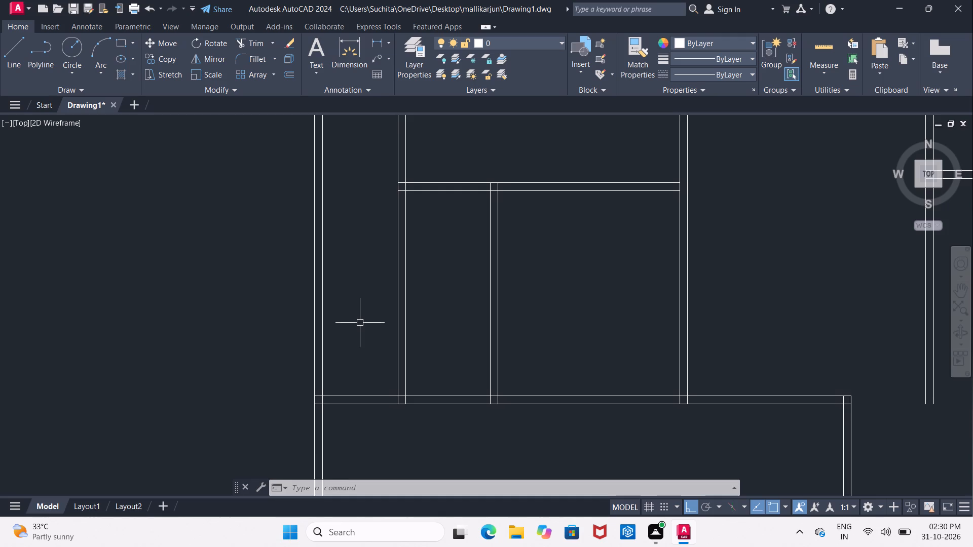
key(Escape)
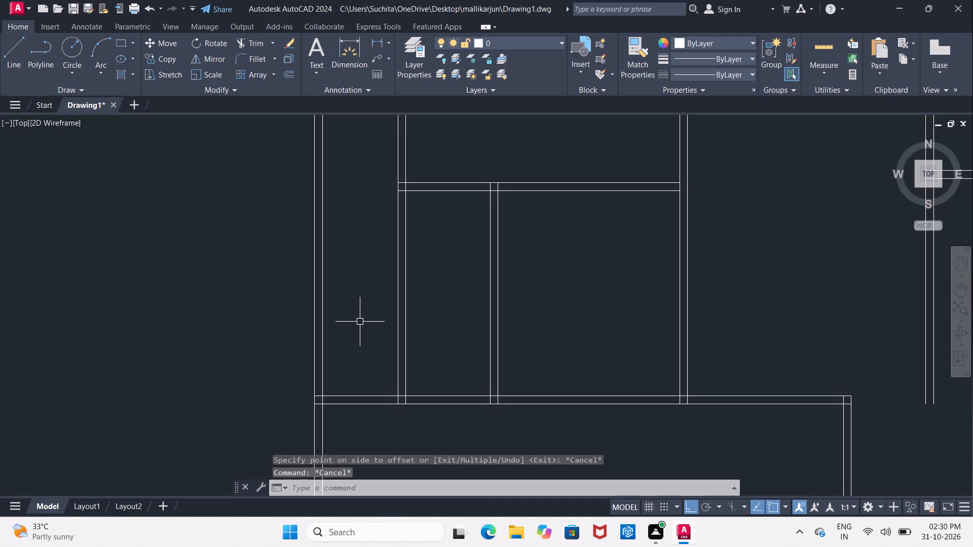
key(o)
key(Return)
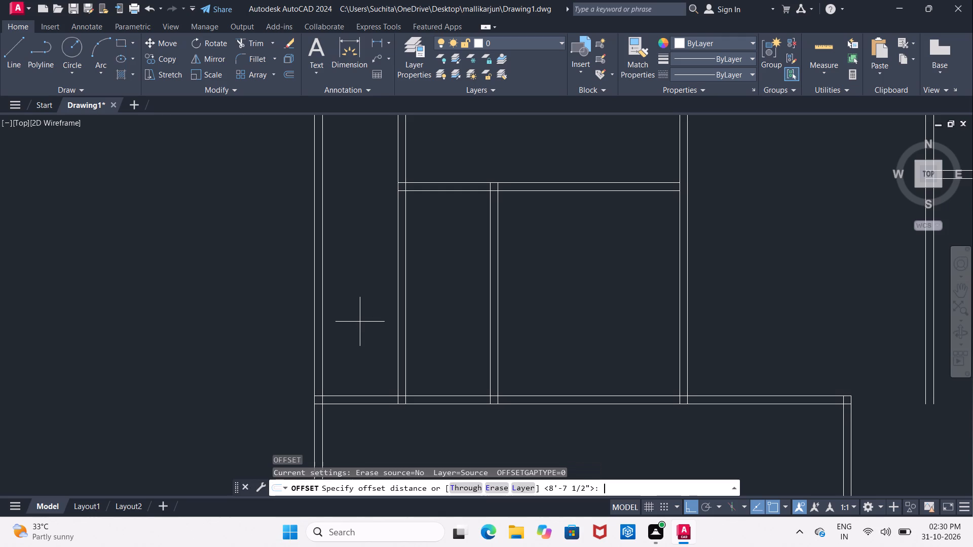
text(6')
text(4.5")
key(Return)
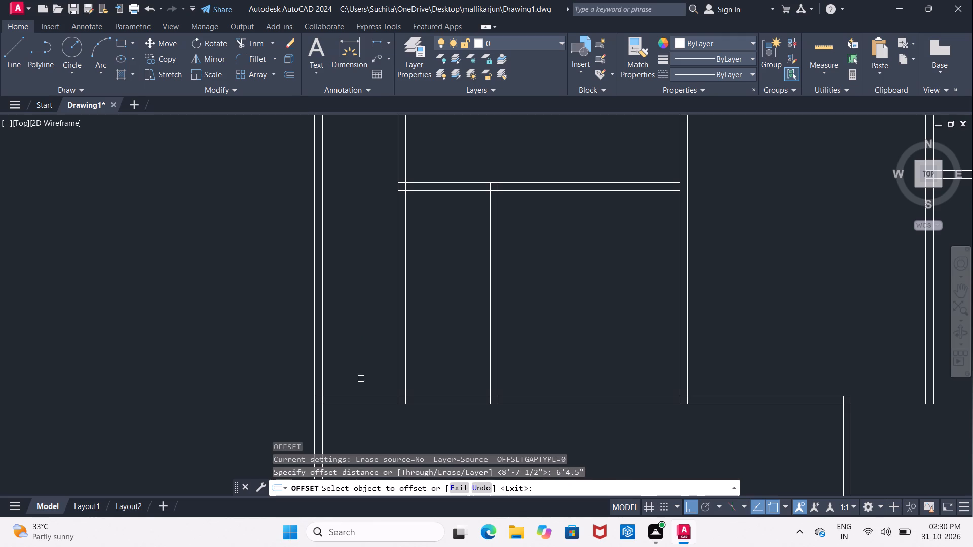
click(357, 395)
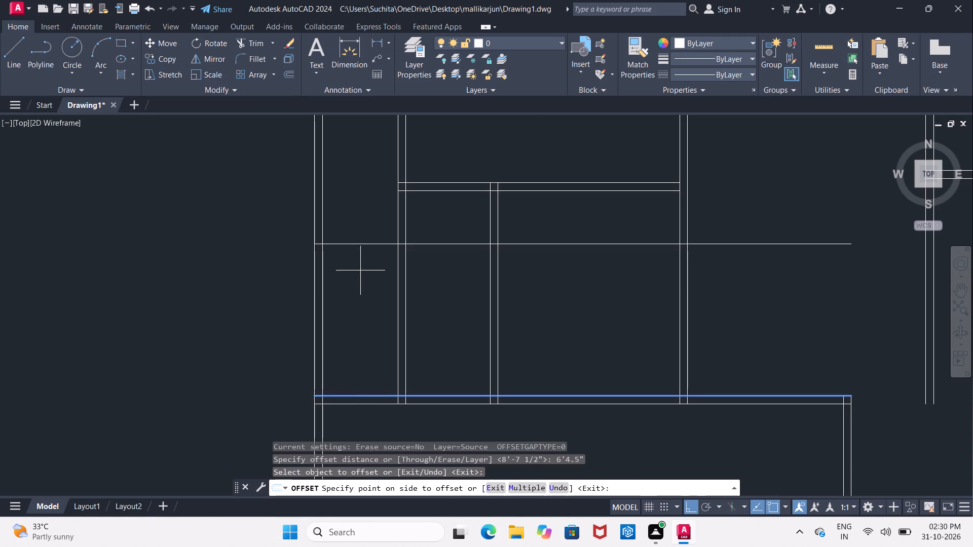
click(357, 229)
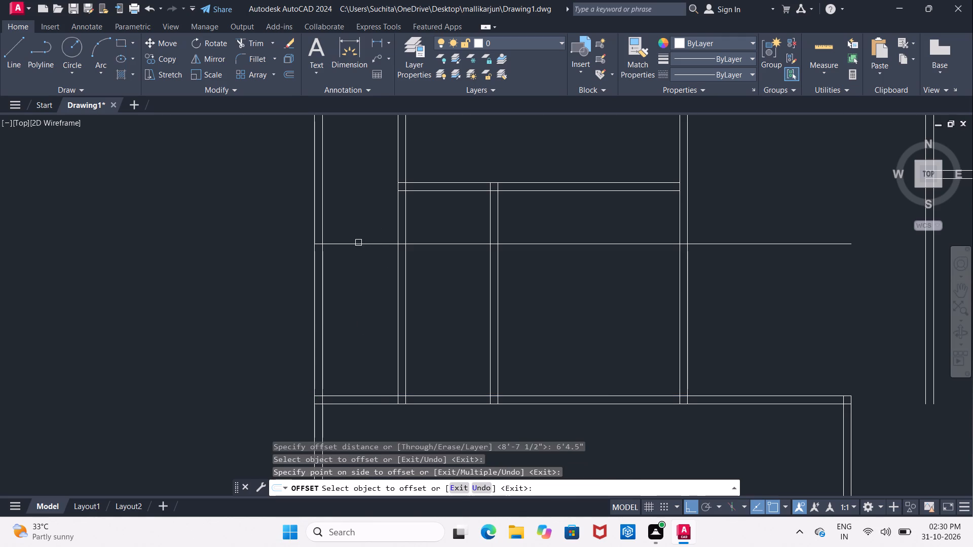
key(Return)
Offset the new horizontal line 4" northward to form the second face of the wall.
key(Return)
text(4"')
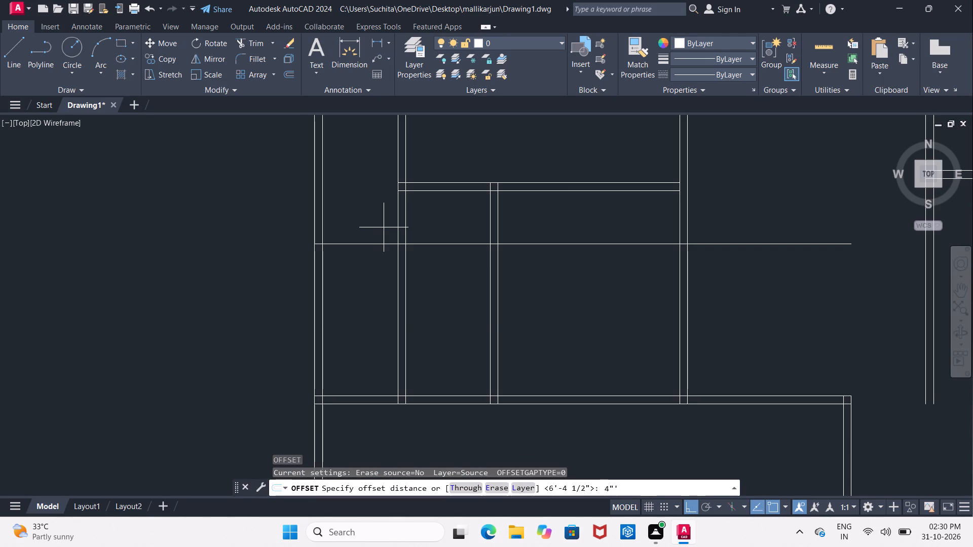
key(BackSpace)
key(Return)
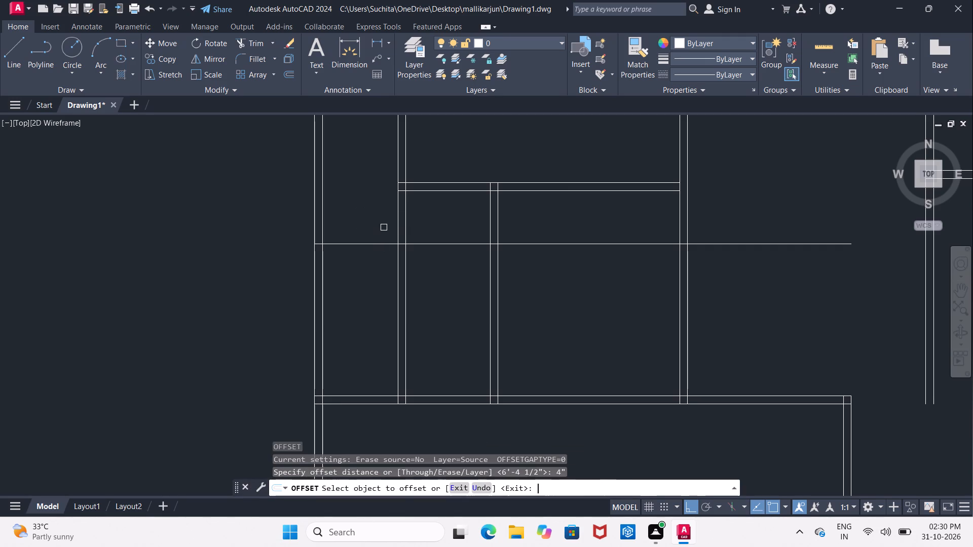
click(363, 243)
click(362, 208)
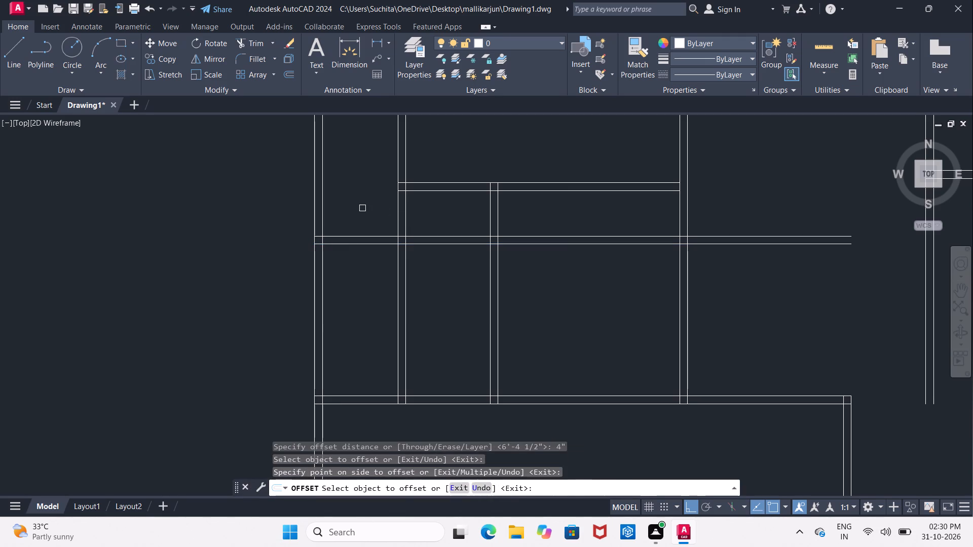
key(Escape)
Trim both new horizontal wall lines on either side of the vertical partition and beyond the east wall, keeping the western strip's portion.
key(t)
key(r)
key(space)
key(space)
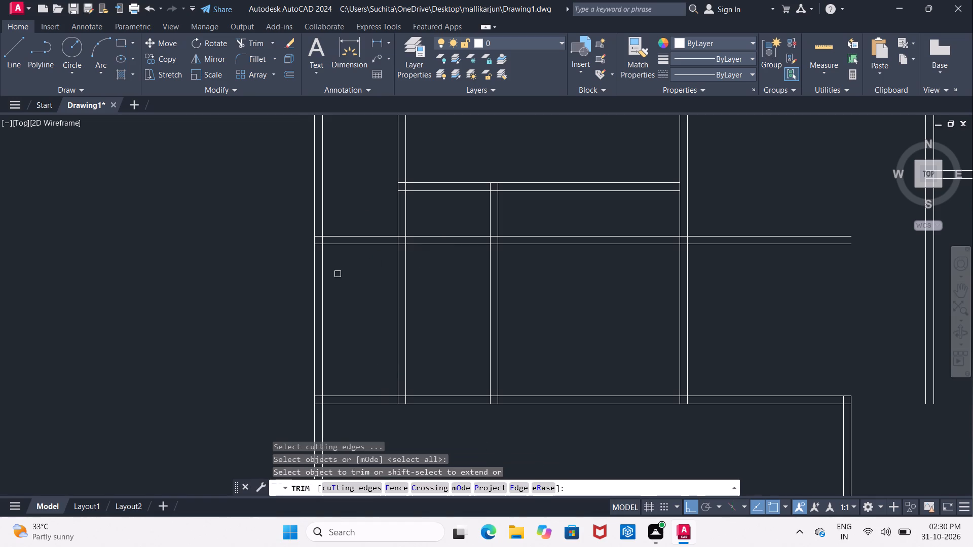
click(422, 225)
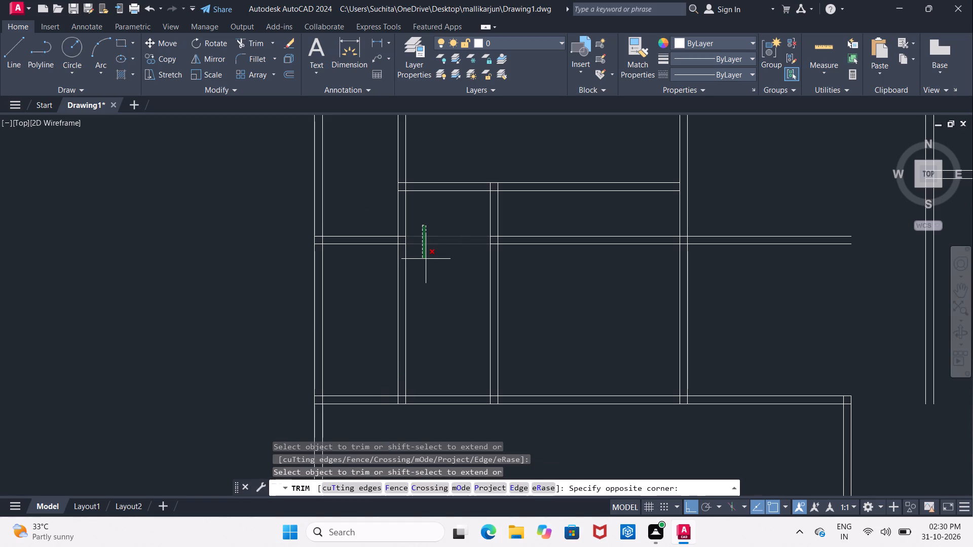
click(426, 259)
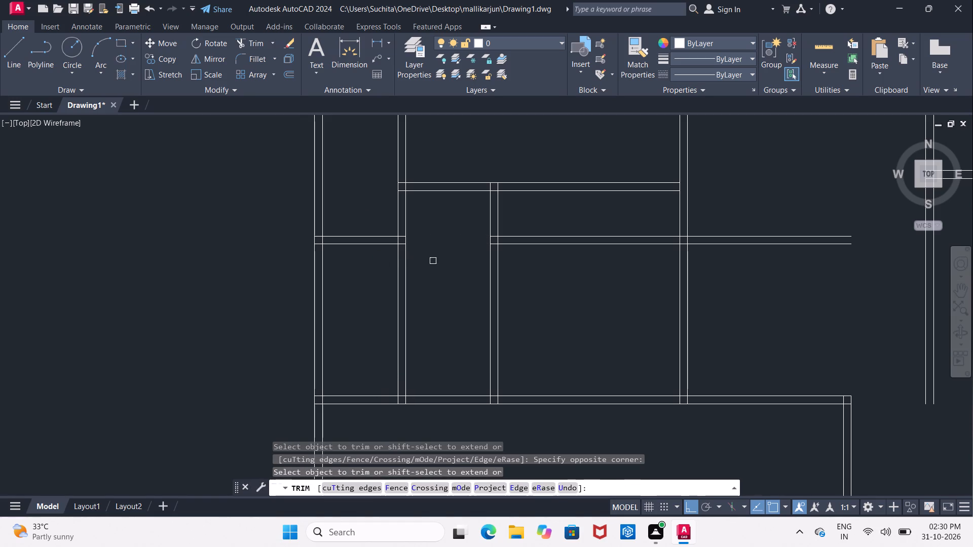
middle_drag(578, 267, 481, 285)
drag(684, 218, 683, 236)
click(678, 303)
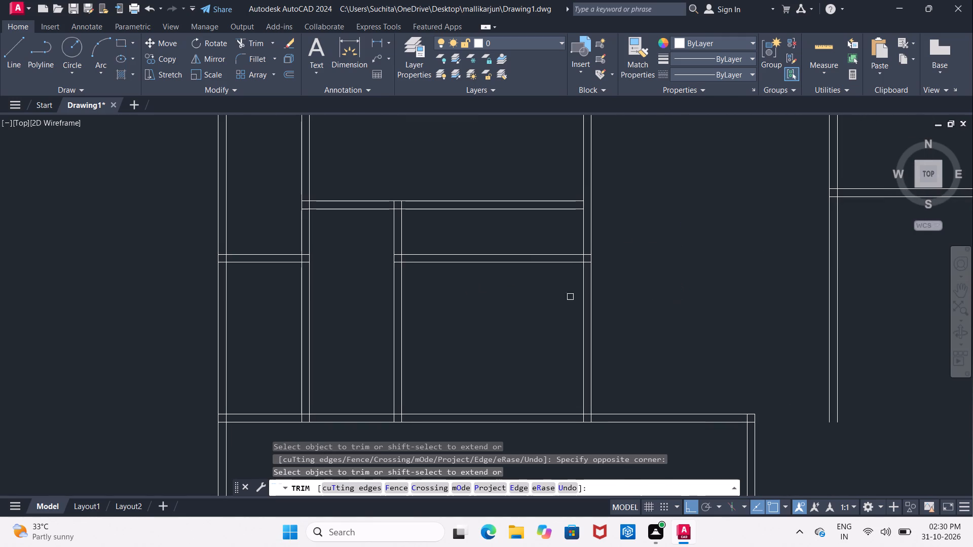
middle_drag(486, 314, 538, 314)
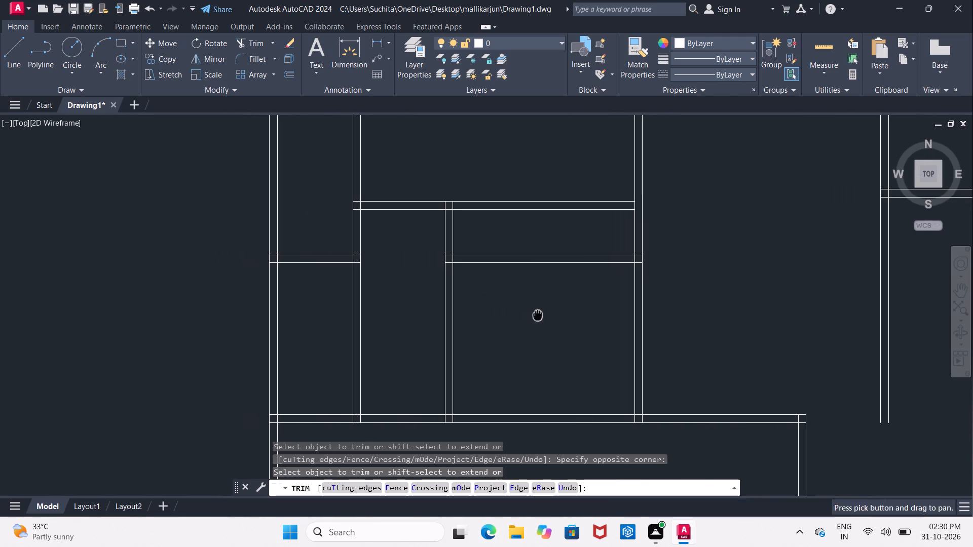
scroll(537, 314, down, 1)
scroll(527, 304, up, 1)
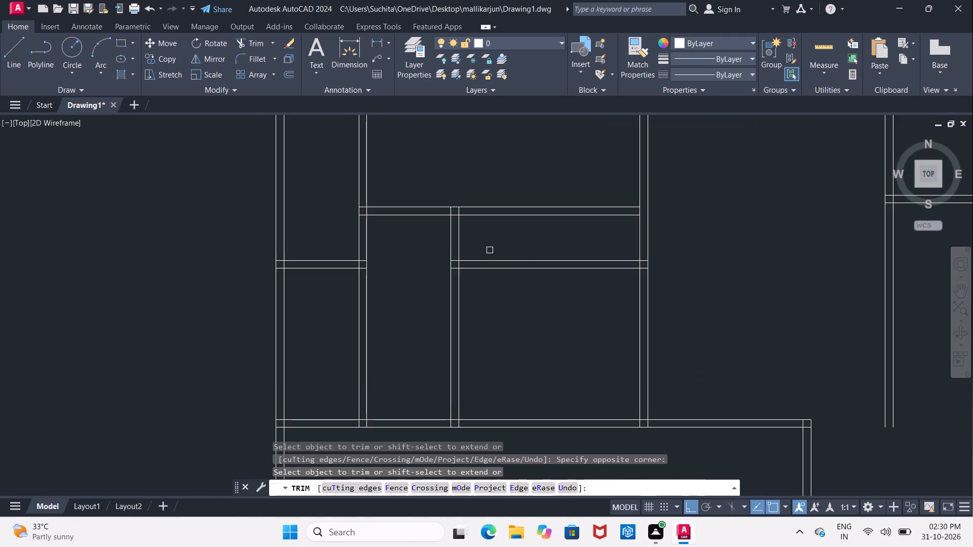
drag(490, 250, 513, 266)
click(556, 316)
key(Escape)
Select the two short leftover segments of the trimmed lines between the faces of the east wall.
scroll(647, 267, up, 3)
click(631, 239)
click(627, 267)
click(627, 277)
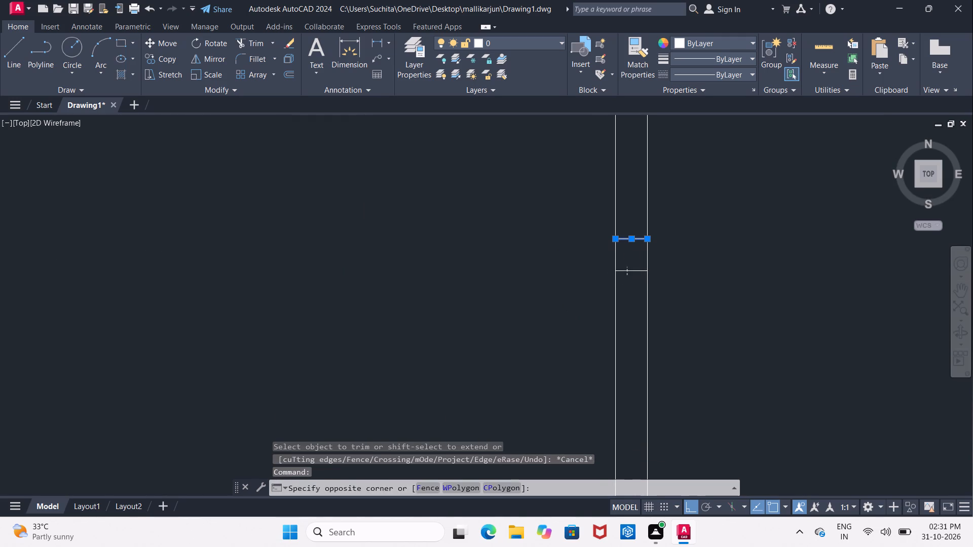
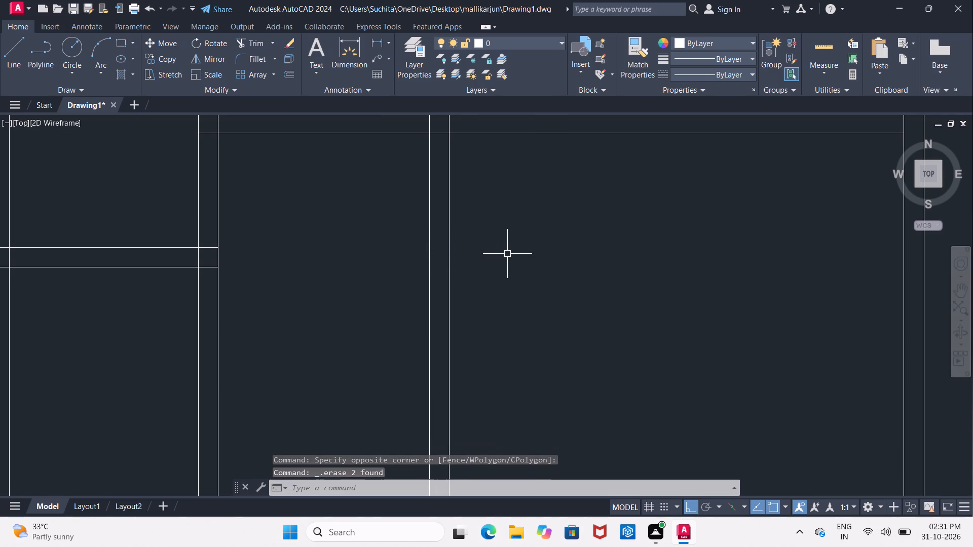
Delete both lines of the vertical partition in the room directly below the west room.
scroll(481, 252, down, 4)
scroll(499, 271, up, 1)
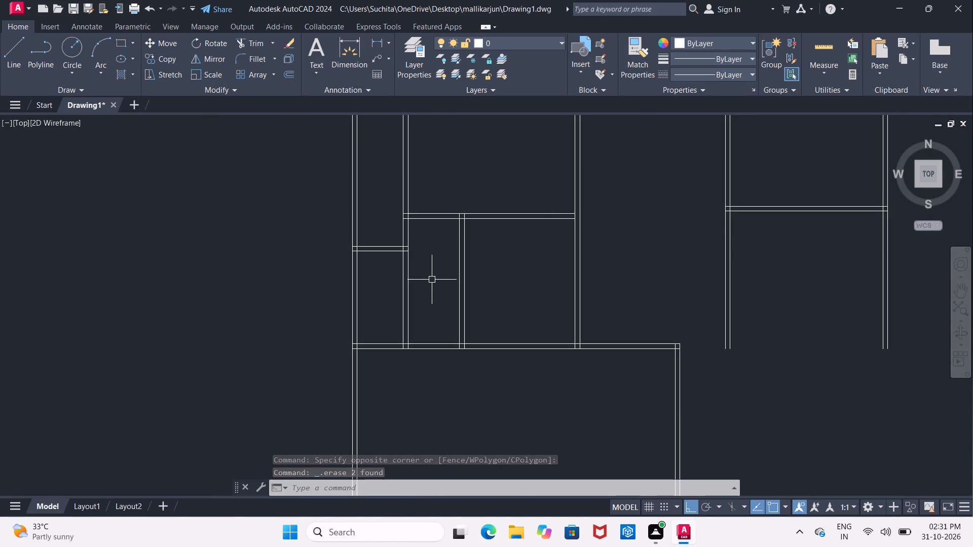
middle_drag(432, 280, 430, 286)
key(Escape)
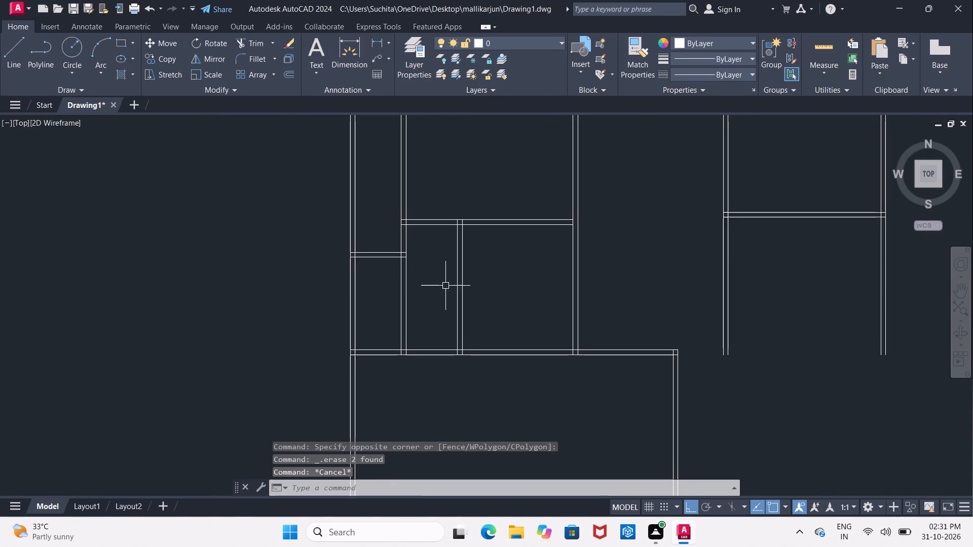
click(455, 292)
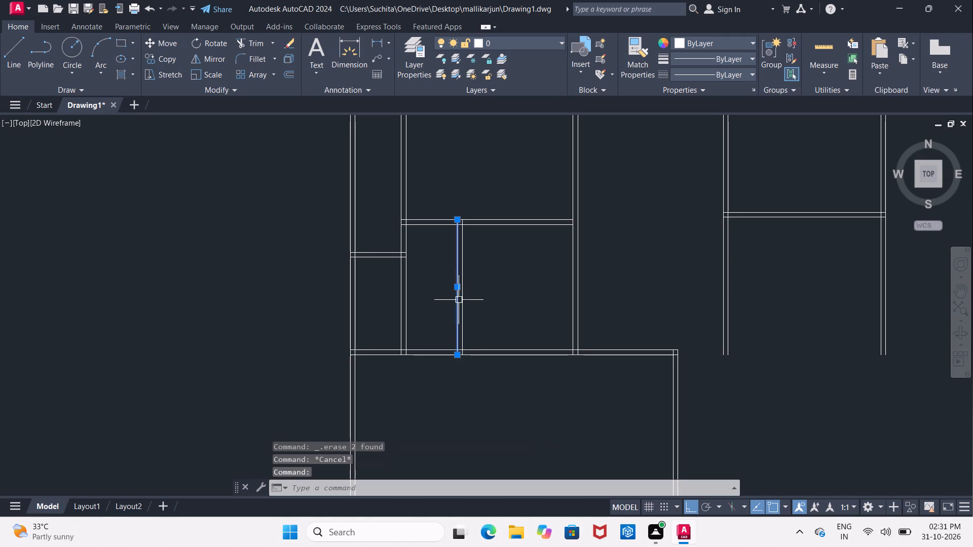
click(464, 300)
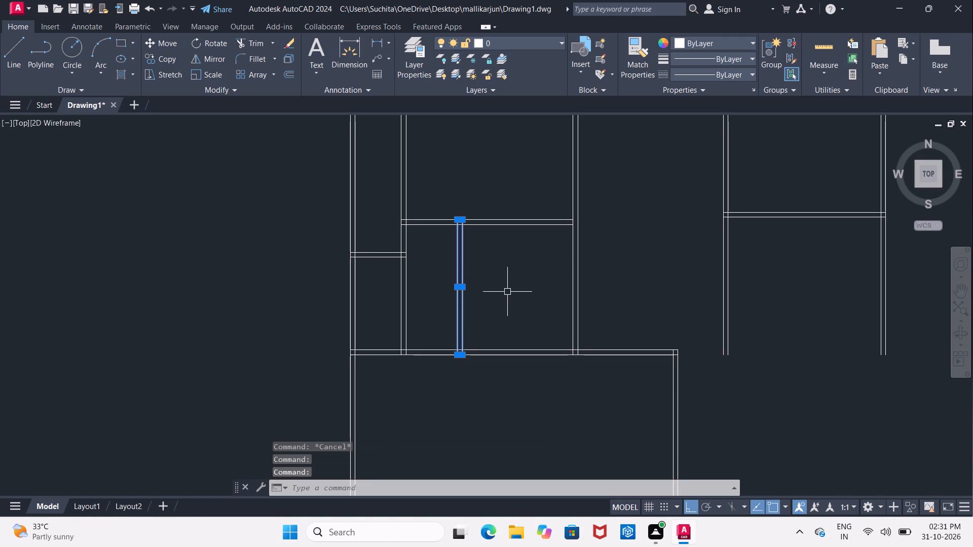
key(Delete)
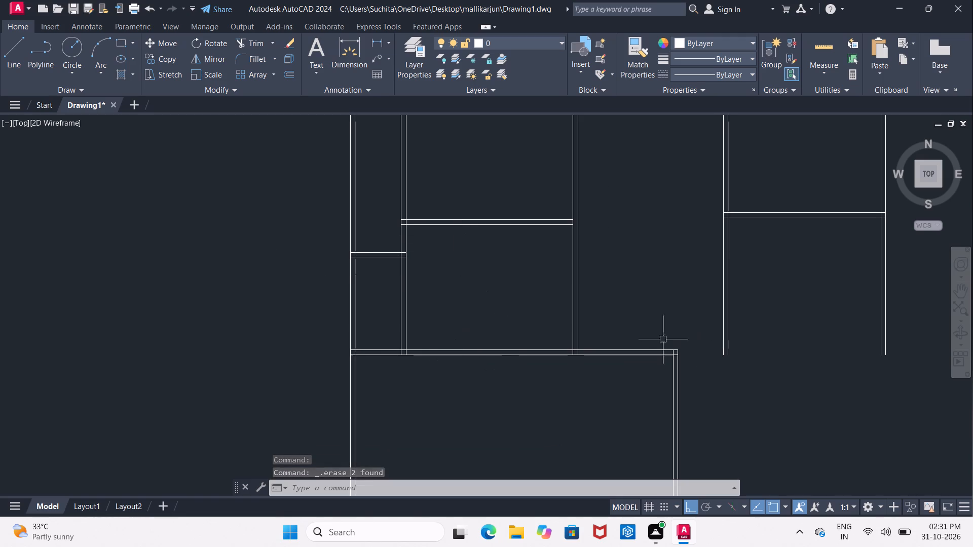
Examine the overall wall layout across the west rooms, the large southern room and the east wing.
scroll(458, 365, down, 1)
middle_drag(458, 365, 456, 242)
scroll(466, 301, up, 1)
middle_drag(517, 285, 276, 483)
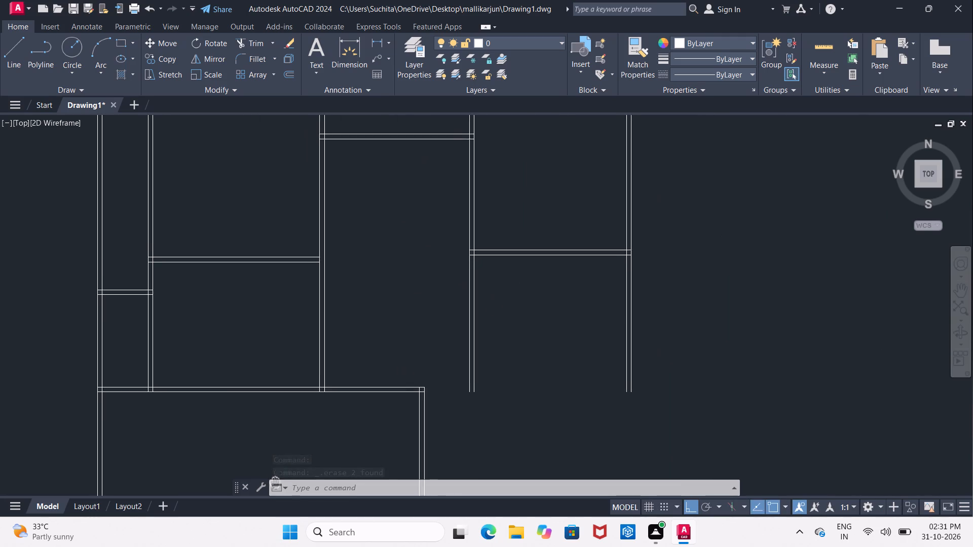
middle_drag(276, 483, 276, 483)
scroll(293, 429, down, 2)
middle_drag(293, 427, 300, 345)
key(Escape)
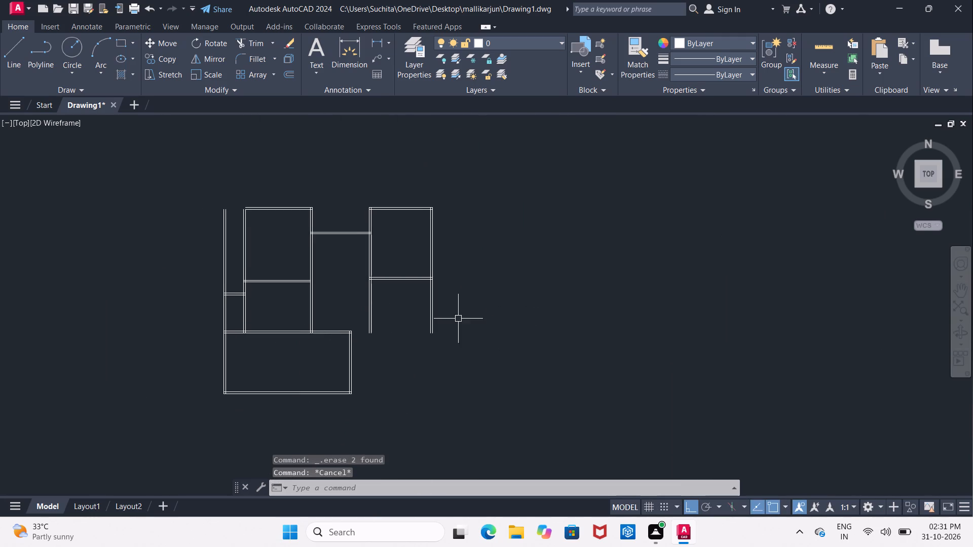
middle_drag(458, 323, 455, 340)
scroll(385, 320, up, 3)
middle_drag(420, 322, 449, 306)
key(Escape)
scroll(450, 306, down, 1)
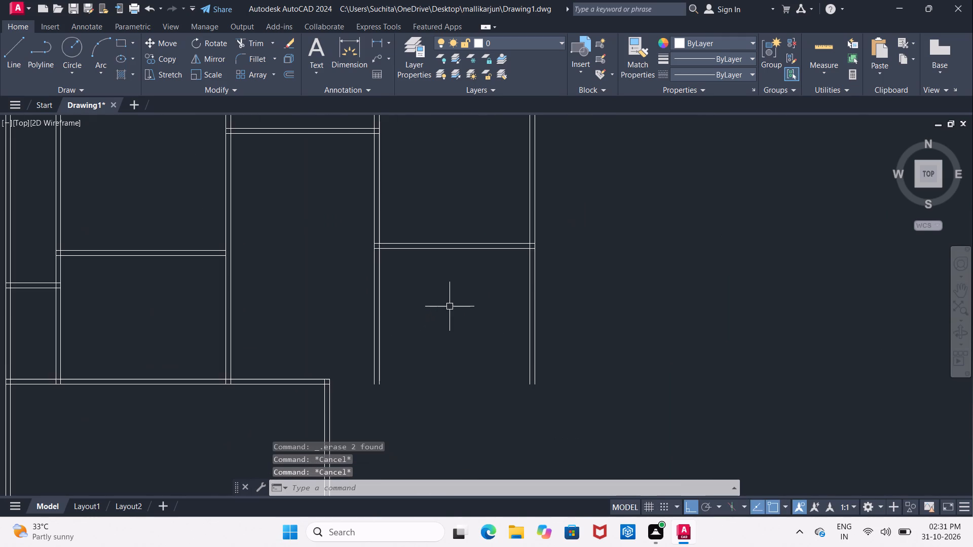
scroll(446, 302, down, 2)
middle_drag(445, 303, 414, 304)
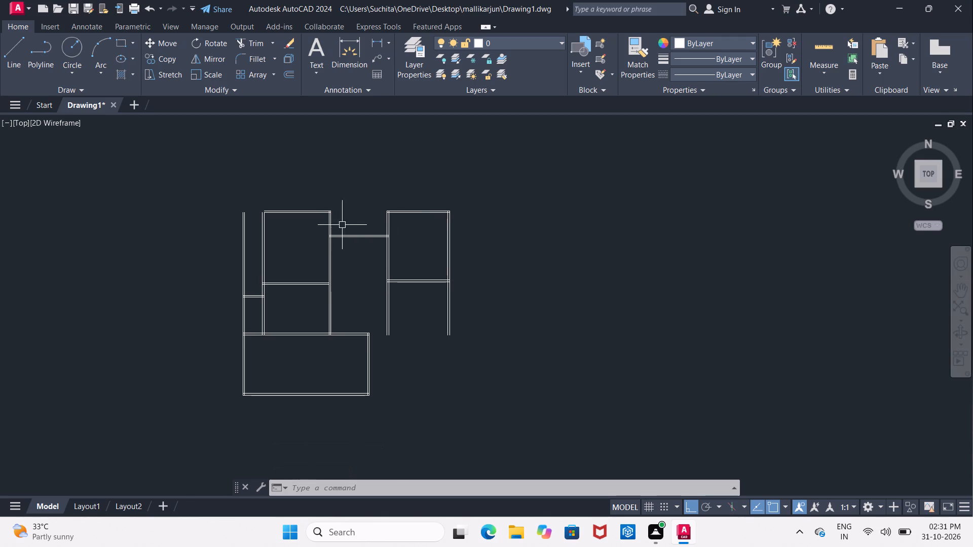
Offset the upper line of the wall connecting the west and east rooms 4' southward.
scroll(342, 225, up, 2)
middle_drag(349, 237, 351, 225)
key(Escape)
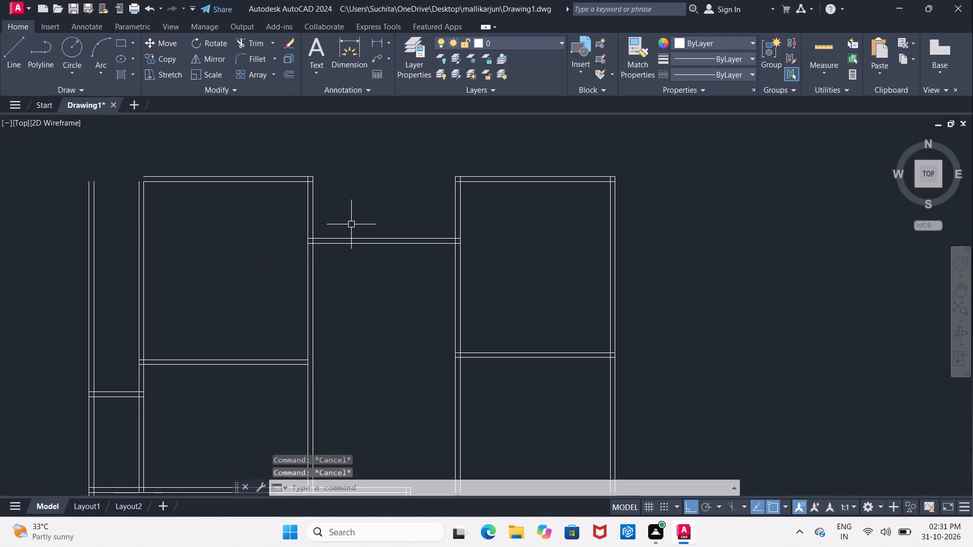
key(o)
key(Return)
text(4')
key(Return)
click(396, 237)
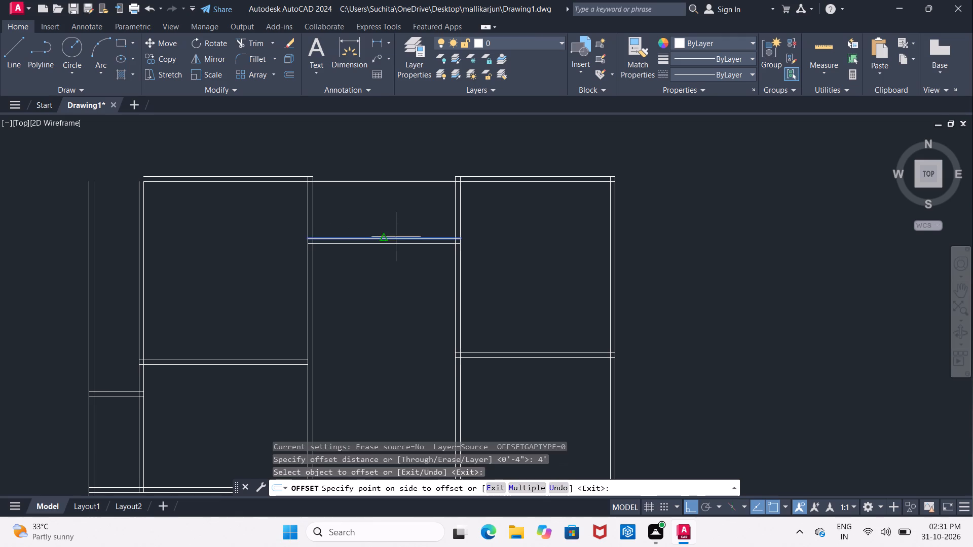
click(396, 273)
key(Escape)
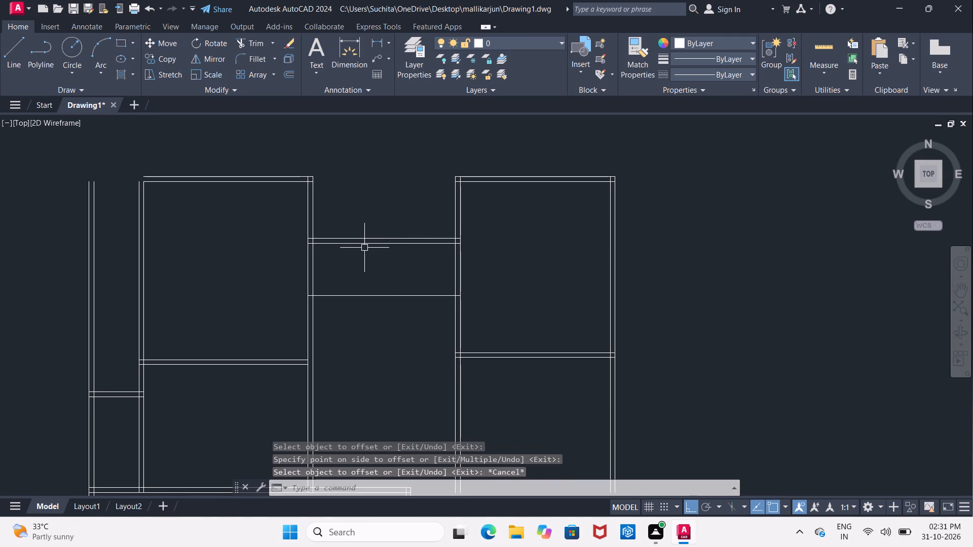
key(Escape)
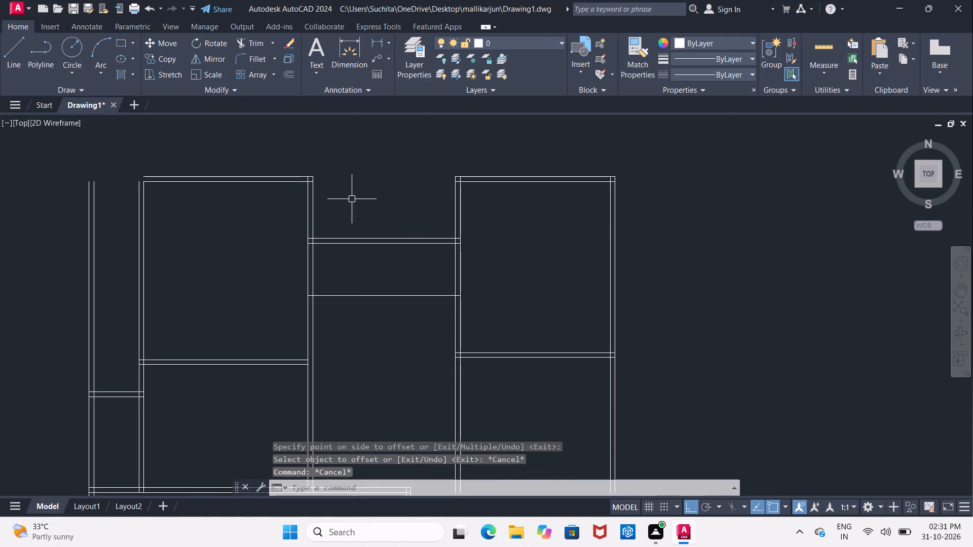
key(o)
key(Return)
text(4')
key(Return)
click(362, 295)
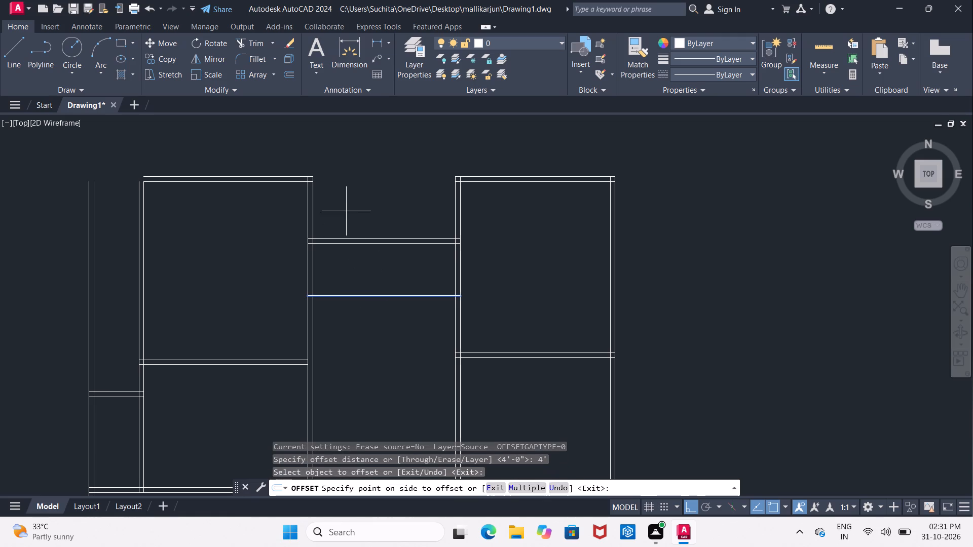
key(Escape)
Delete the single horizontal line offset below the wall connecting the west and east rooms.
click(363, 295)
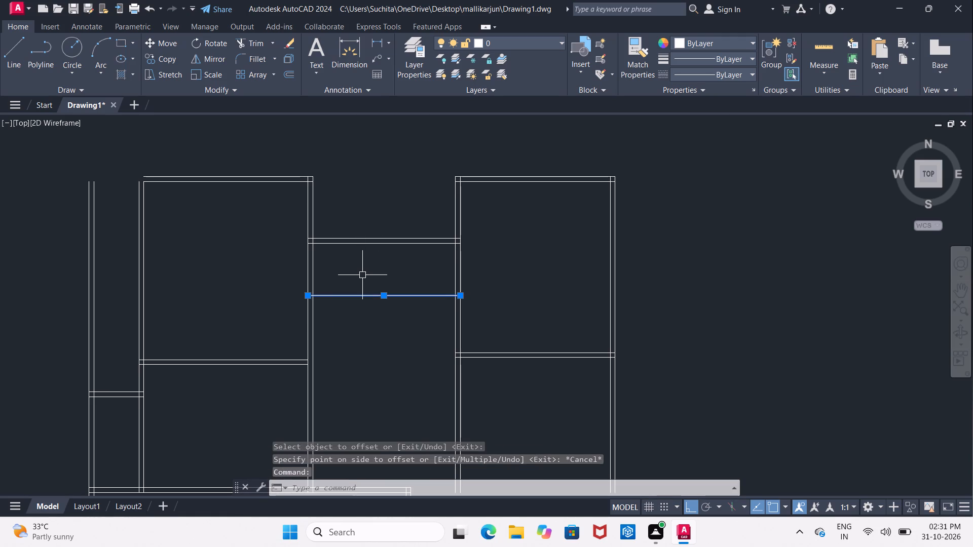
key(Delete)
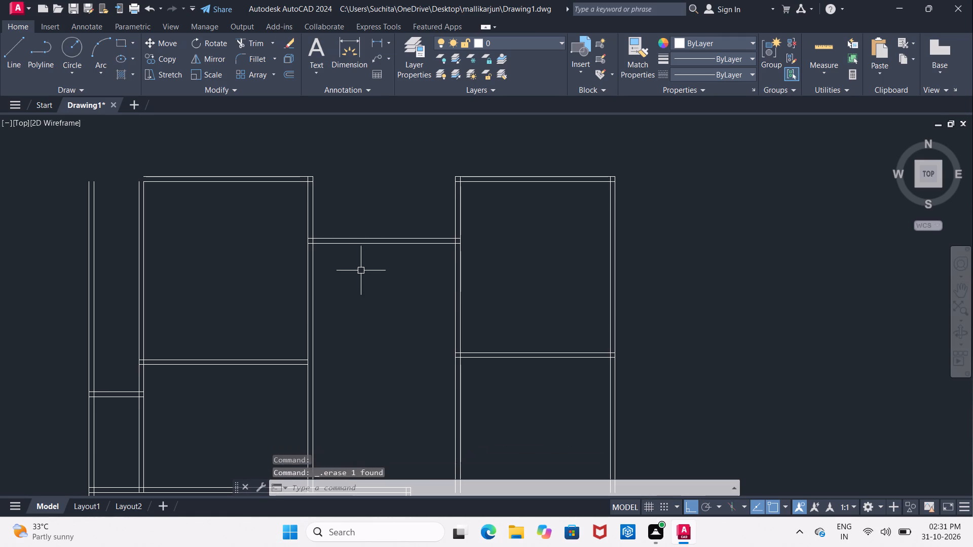
Trim away the four vertical wall lines projecting south below the east room's bottom wall.
middle_drag(319, 249, 332, 248)
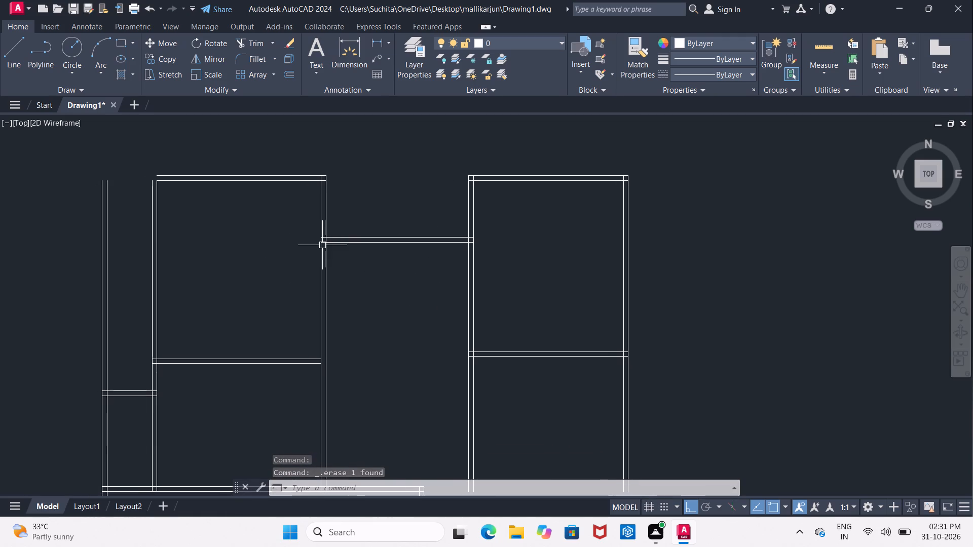
scroll(367, 214, down, 1)
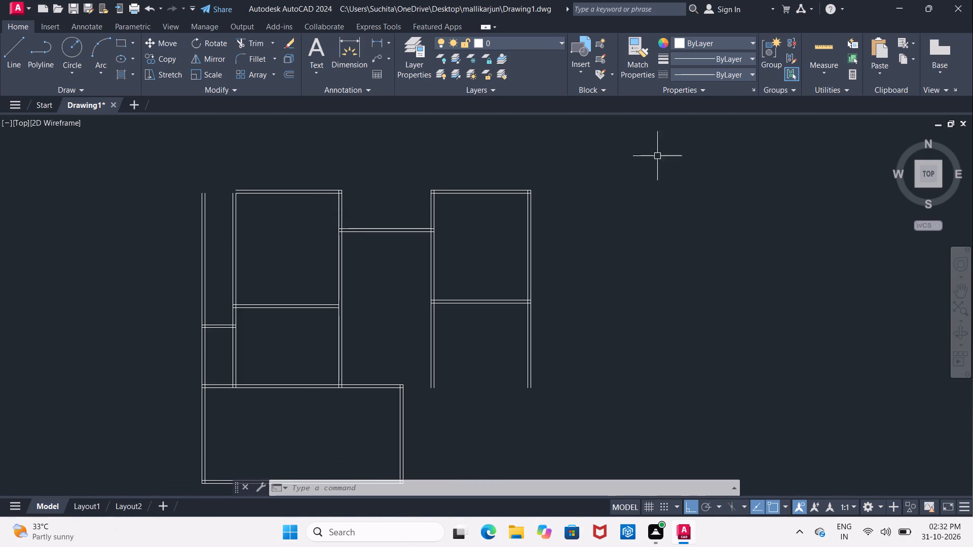
middle_drag(544, 225, 543, 185)
key(Escape)
middle_drag(353, 251, 362, 219)
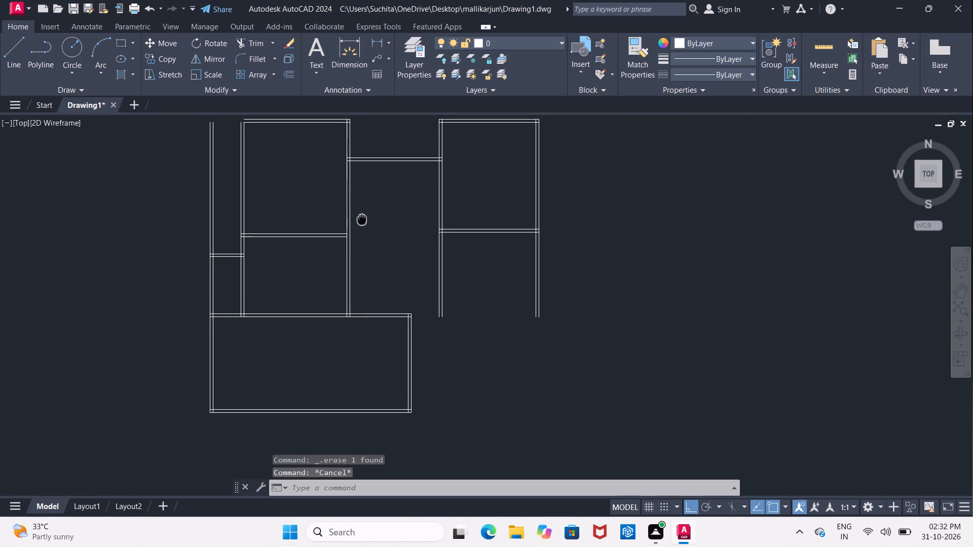
middle_drag(362, 219, 362, 219)
scroll(387, 308, up, 1)
middle_drag(454, 326, 448, 327)
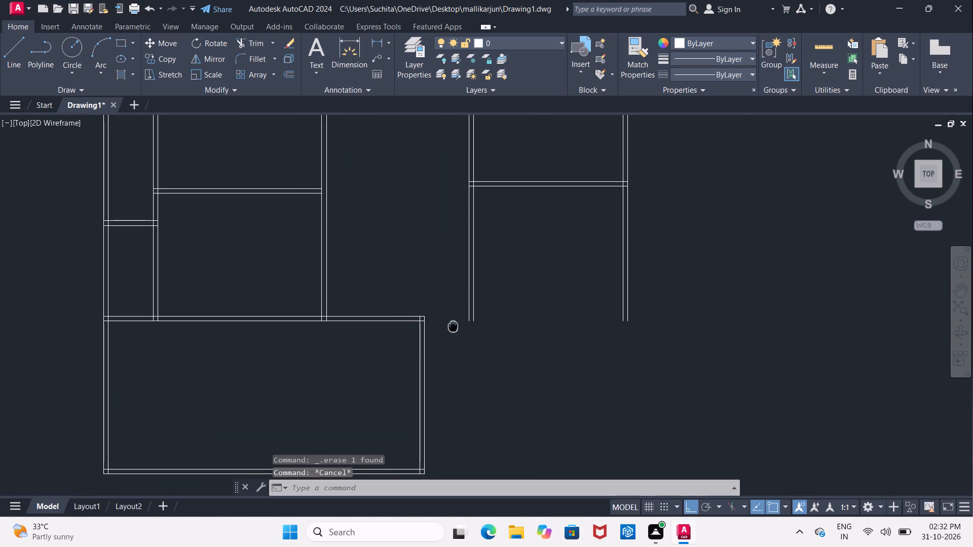
middle_drag(448, 327, 371, 343)
scroll(371, 343, down, 1)
key(Escape)
key(t)
key(r)
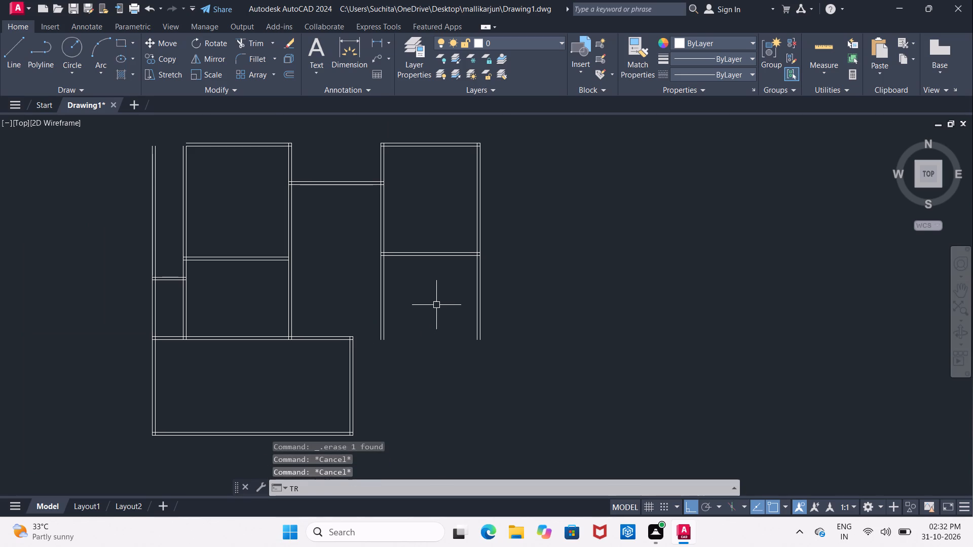
key(space)
key(space)
click(354, 279)
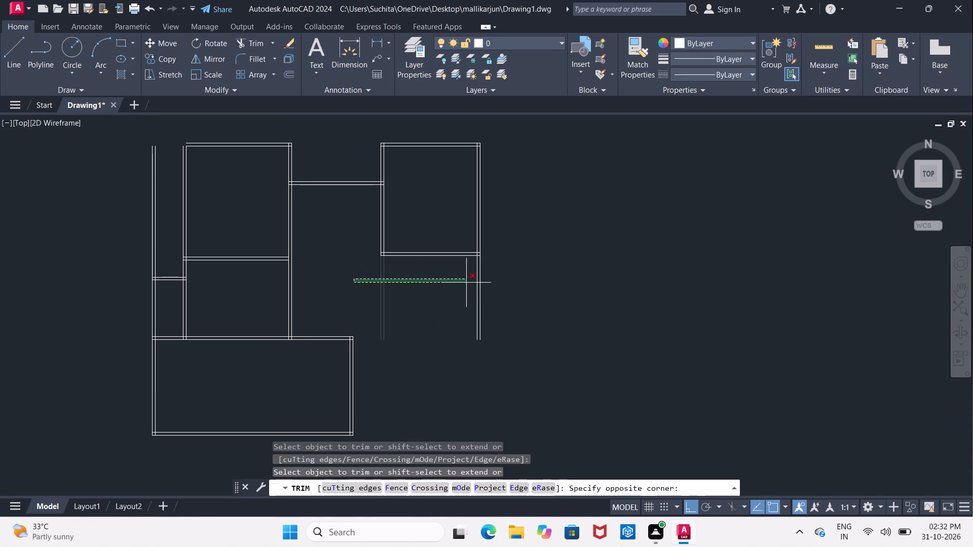
click(516, 292)
key(Escape)
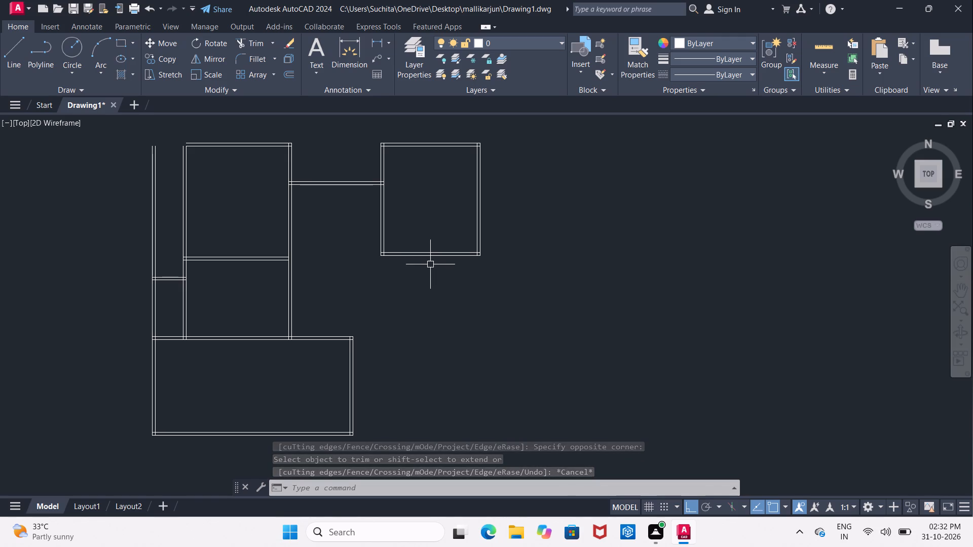
Measure the east room's inside north-south length along its east wall with a linear dimension.
click(370, 45)
scroll(476, 158, up, 3)
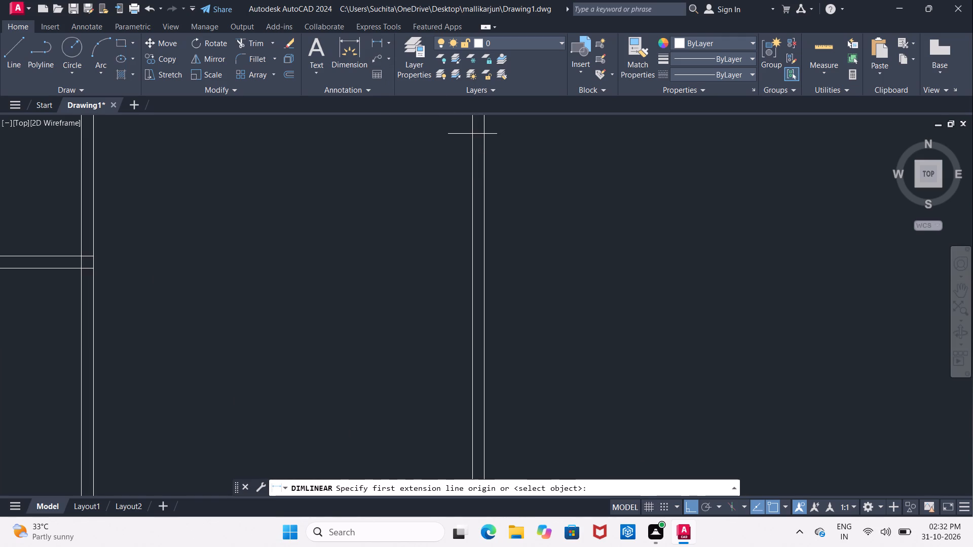
scroll(472, 135, down, 1)
middle_drag(469, 163, 467, 187)
drag(472, 148, 473, 153)
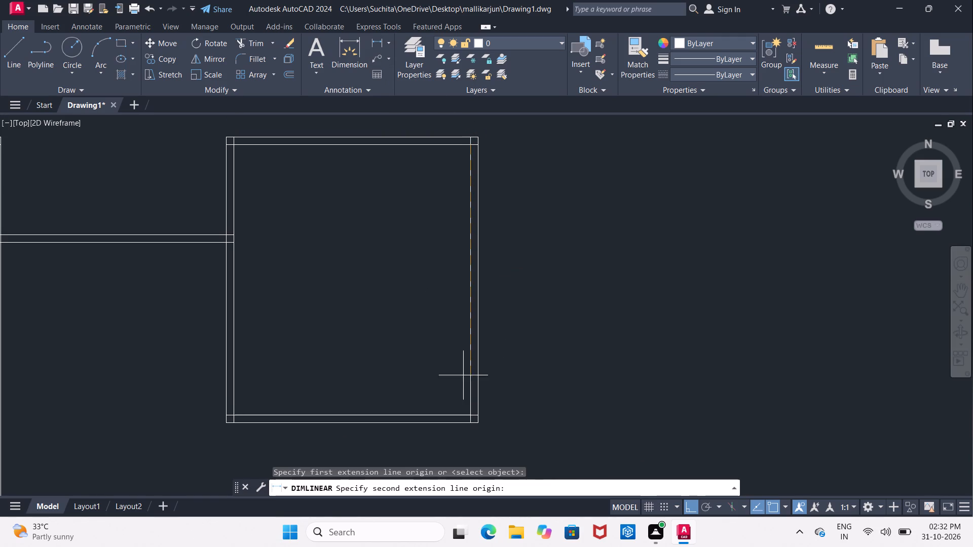
click(470, 414)
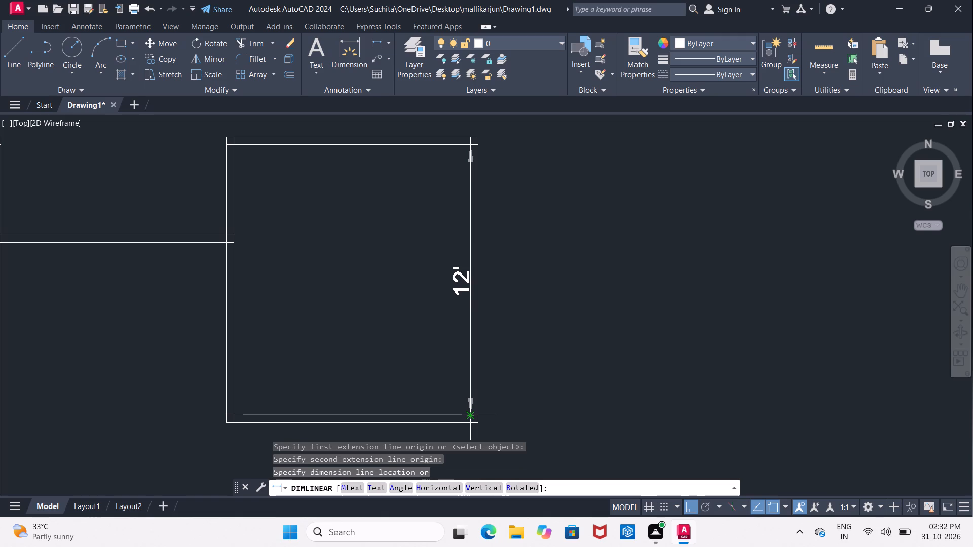
key(Escape)
Offset the outer line of the east room's bottom wall 8' southward.
middle_drag(428, 384, 430, 280)
key(o)
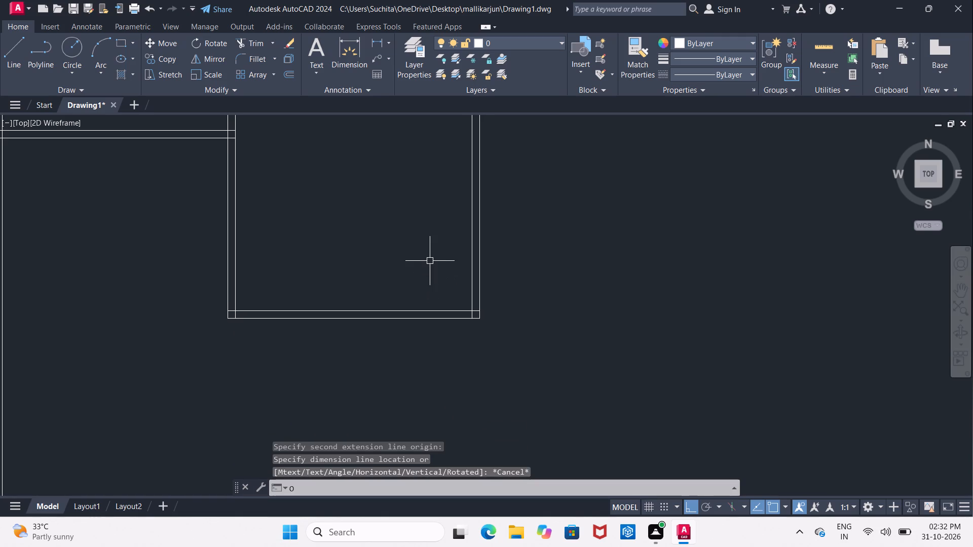
key(Return)
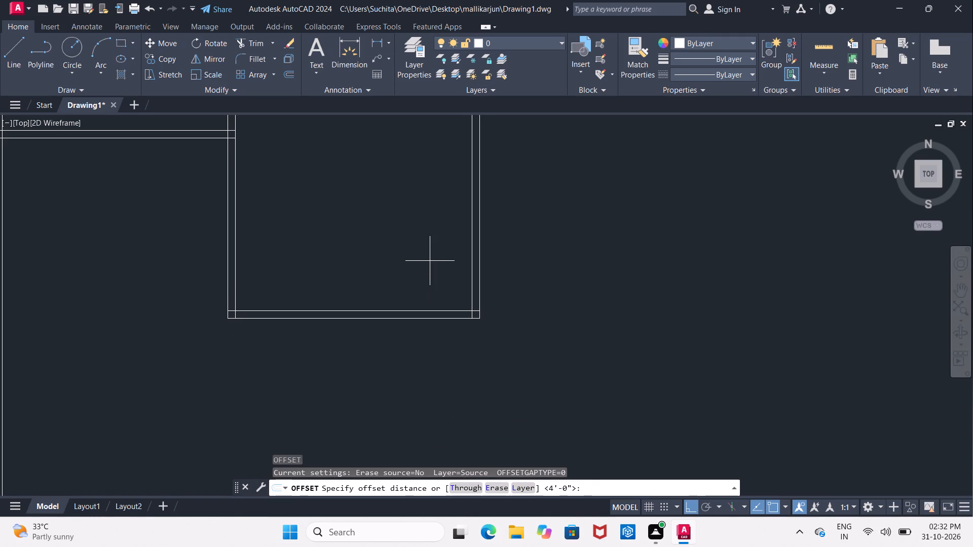
text(8')
key(Return)
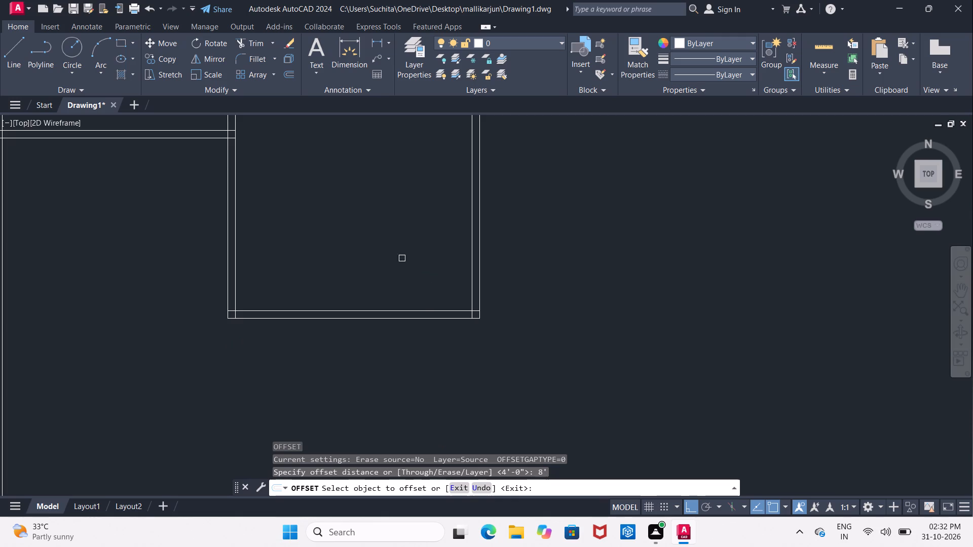
middle_drag(411, 250, 430, 110)
scroll(438, 141, down, 1)
click(434, 163)
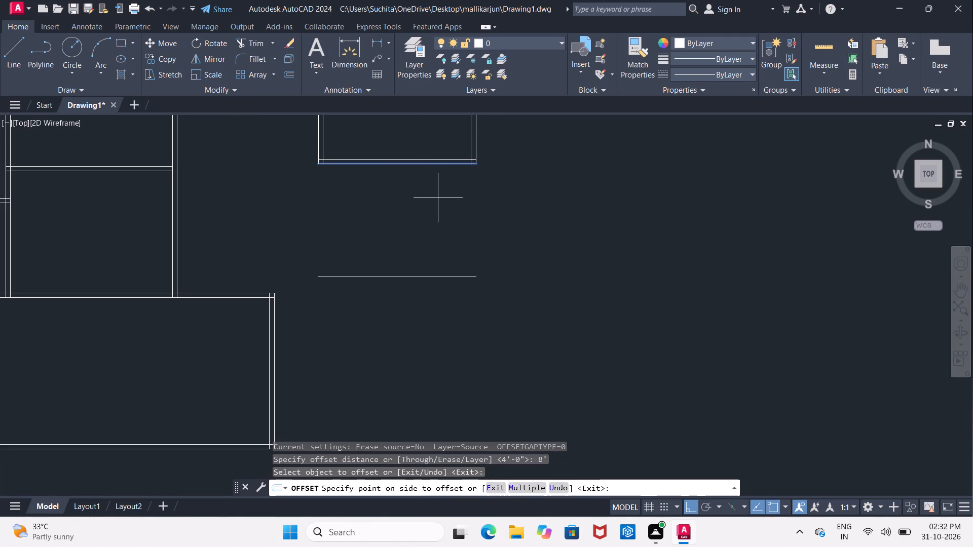
click(438, 198)
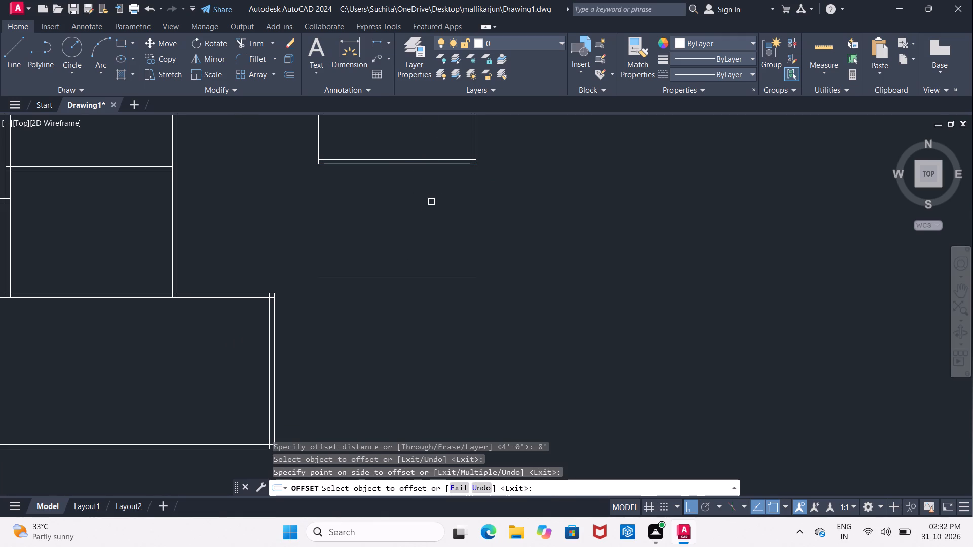
key(Return)
Offset the new horizontal line below the east room 4" southward to form the wall's second face.
key(Return)
text(4")
key(Return)
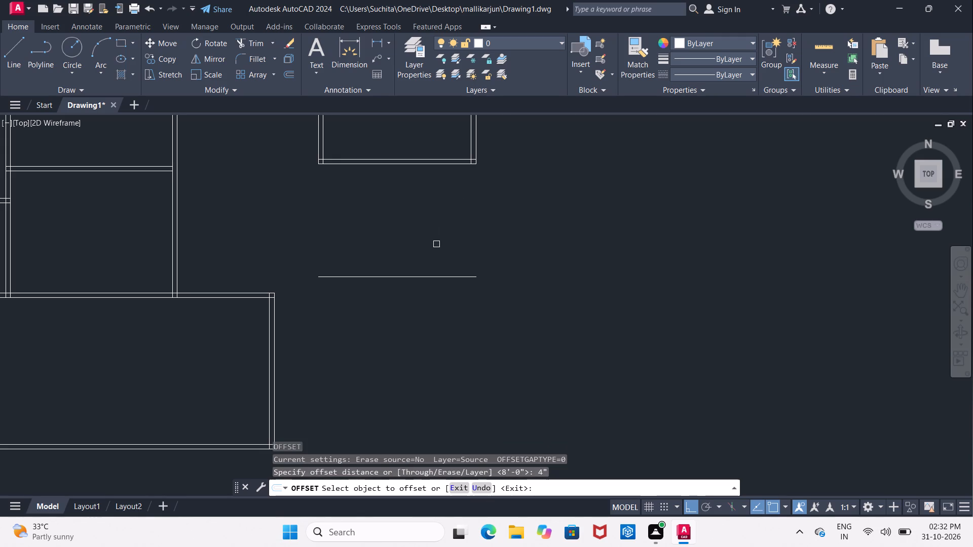
drag(438, 279, 438, 285)
double_click(438, 332)
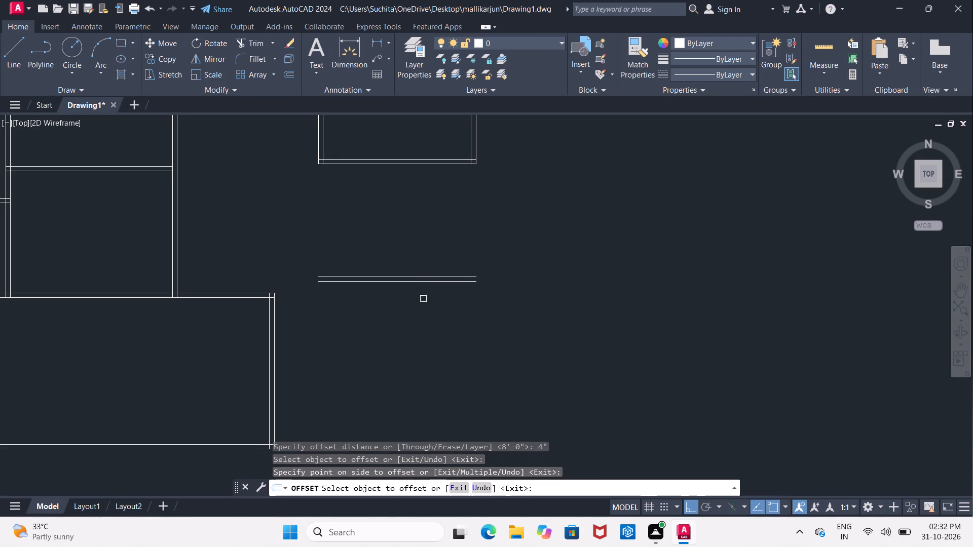
key(Escape)
Extend both lines of the east room's east wall south to the outer line of the new double-line bottom wall.
text(EX)
key(space)
key(space)
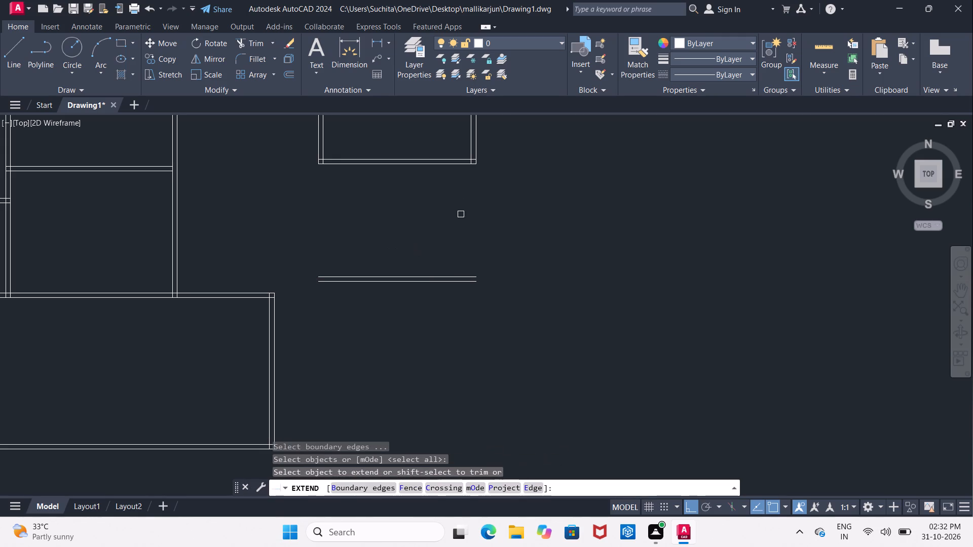
middle_drag(500, 163, 507, 226)
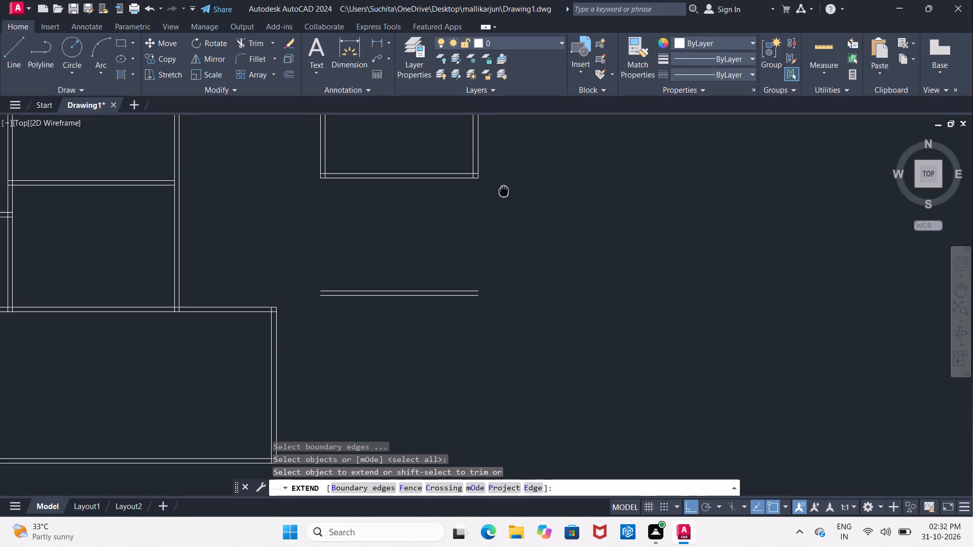
middle_drag(507, 226, 525, 392)
scroll(525, 392, down, 1)
scroll(525, 383, up, 1)
middle_drag(525, 383, 531, 320)
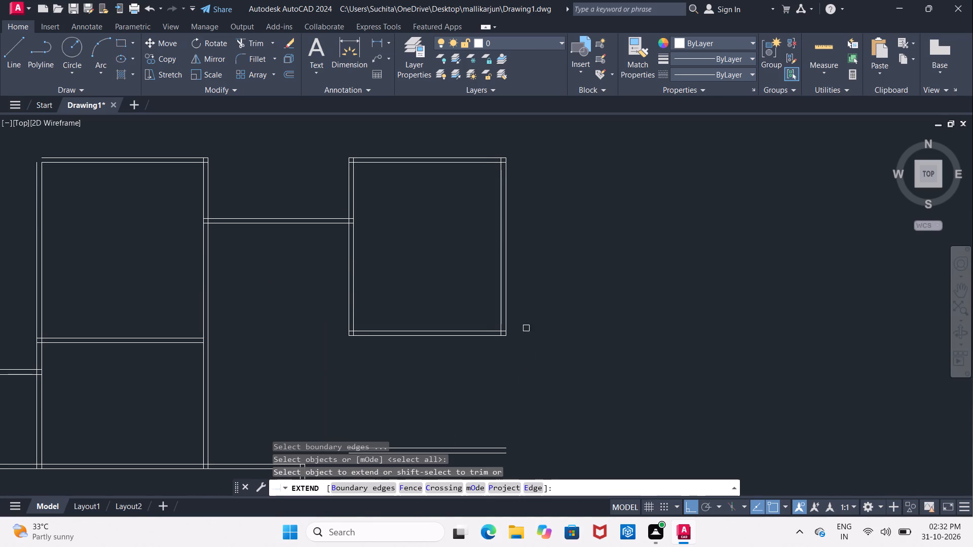
middle_drag(520, 349, 510, 330)
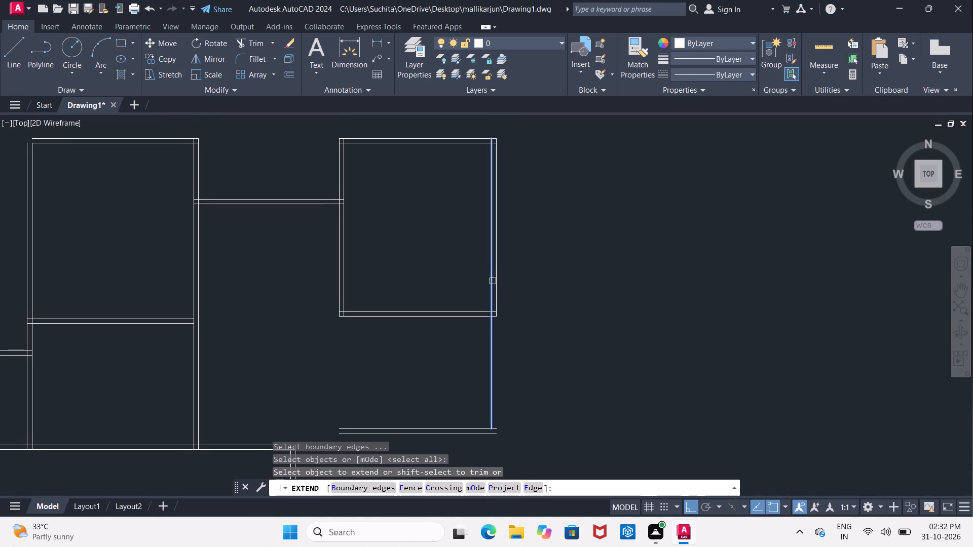
click(493, 281)
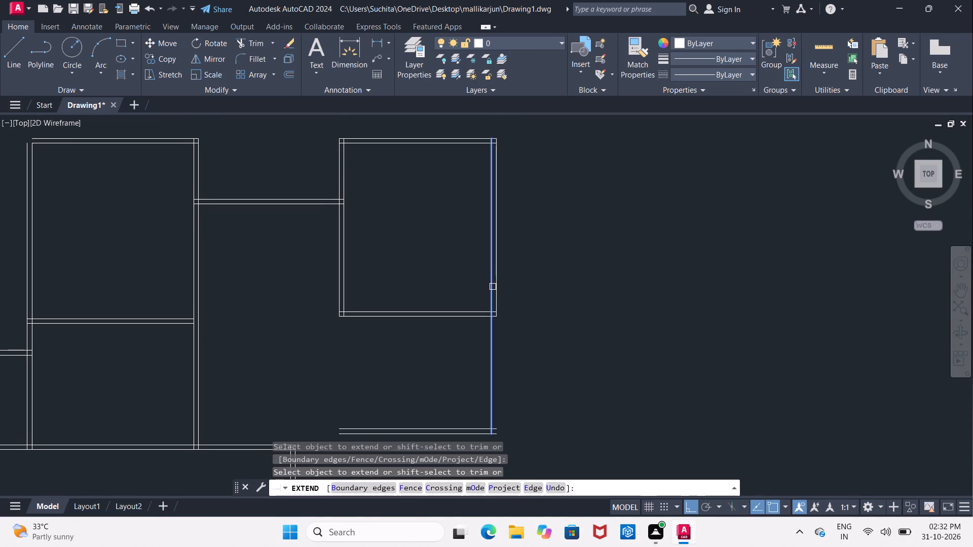
click(493, 288)
click(496, 283)
click(500, 319)
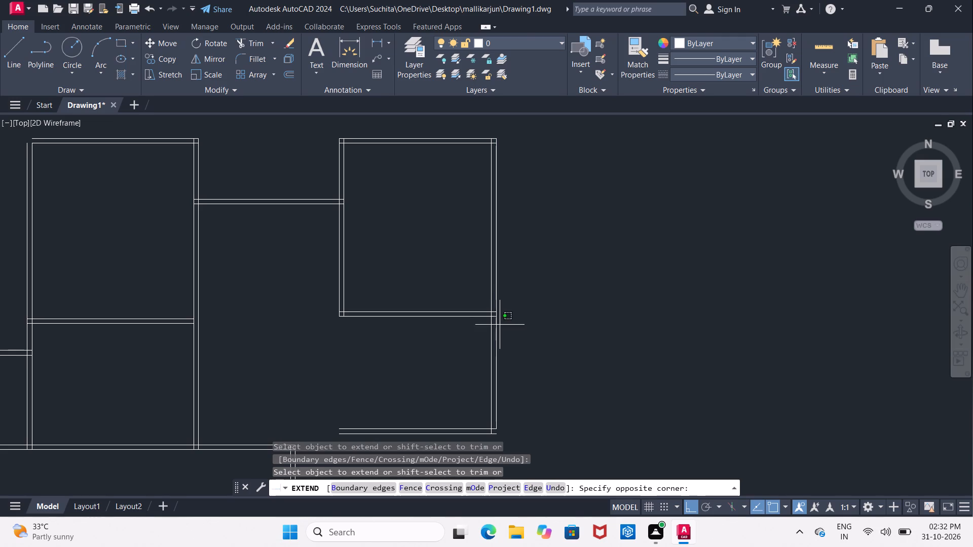
drag(498, 365, 497, 372)
click(497, 375)
middle_drag(467, 379, 463, 327)
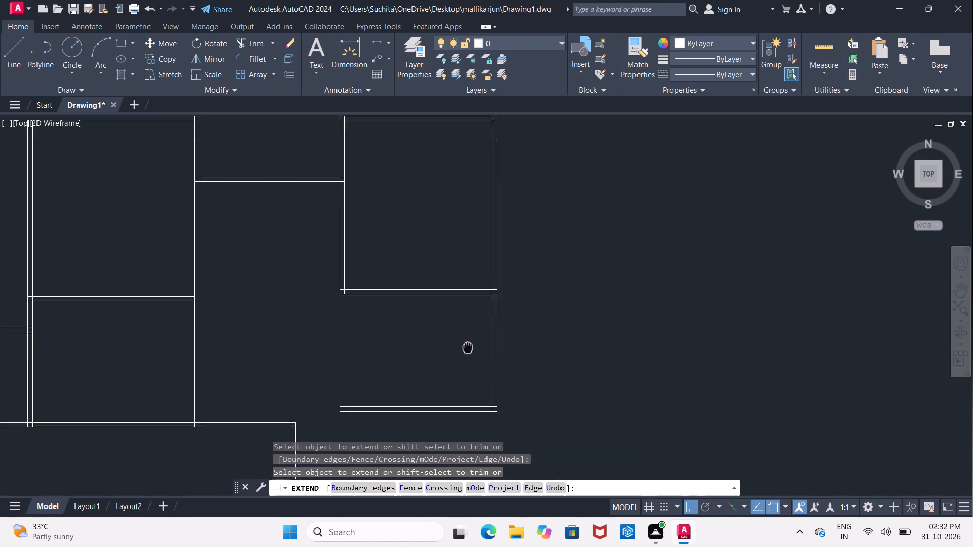
middle_drag(463, 327, 459, 311)
key(Escape)
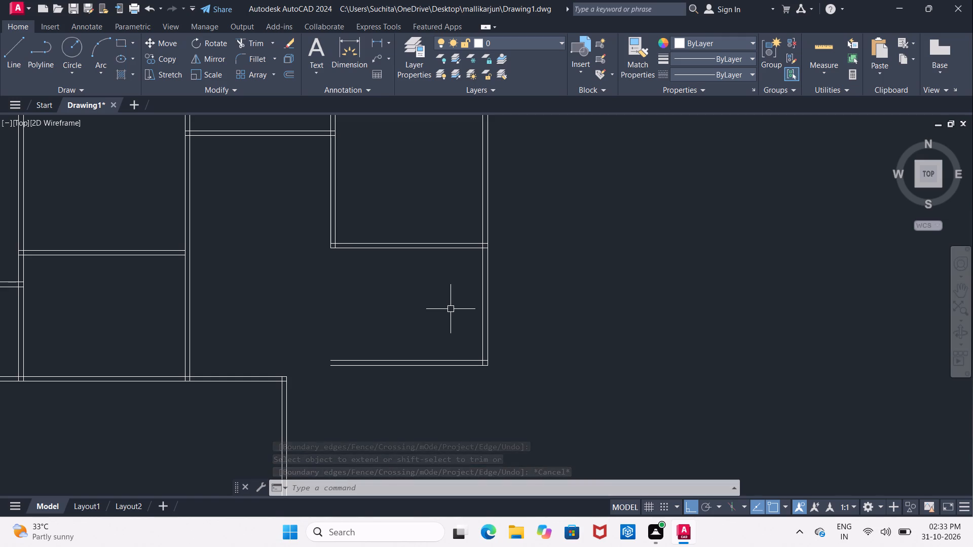
key(Escape)
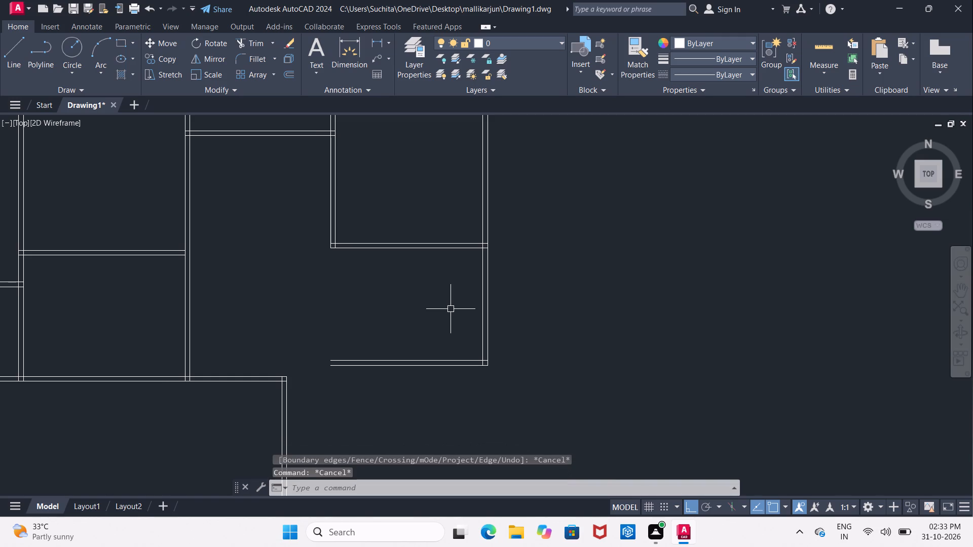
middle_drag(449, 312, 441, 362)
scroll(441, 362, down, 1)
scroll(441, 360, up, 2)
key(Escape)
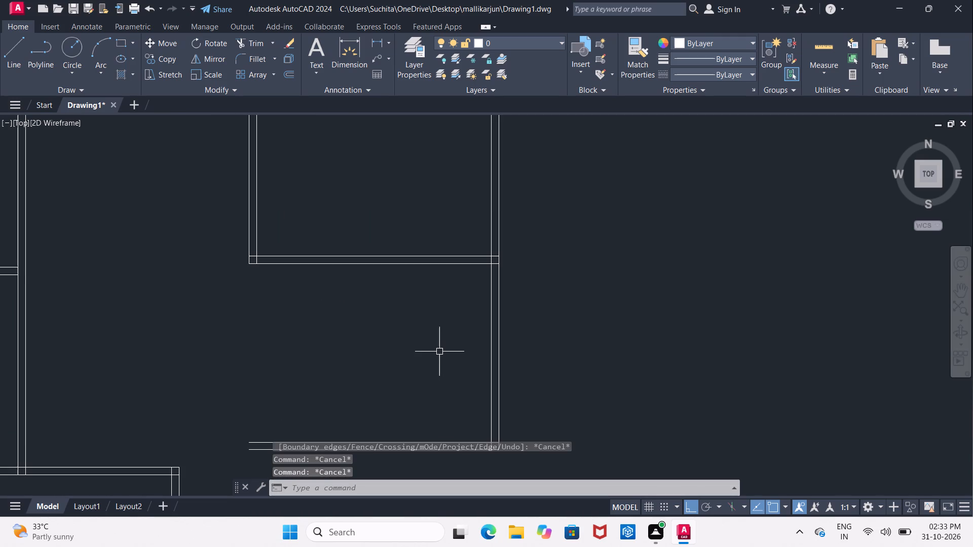
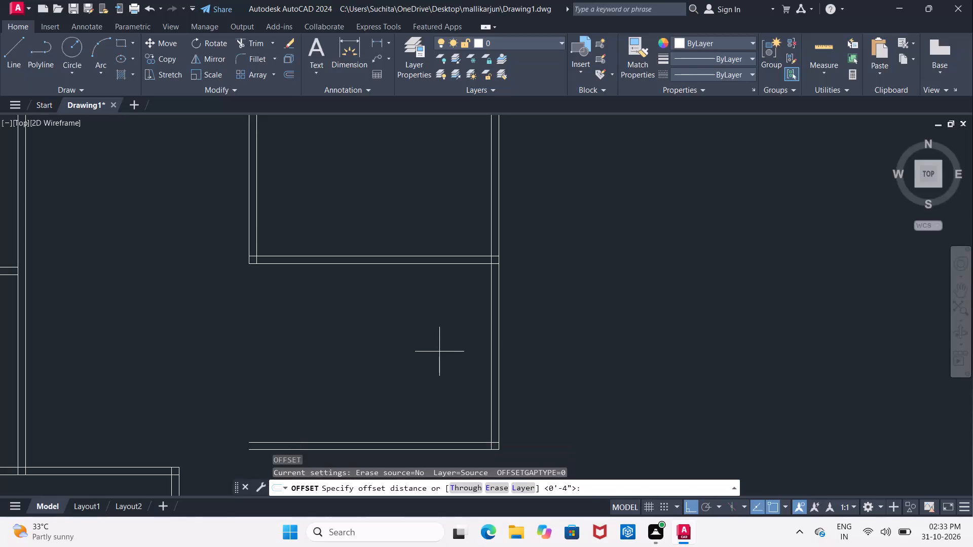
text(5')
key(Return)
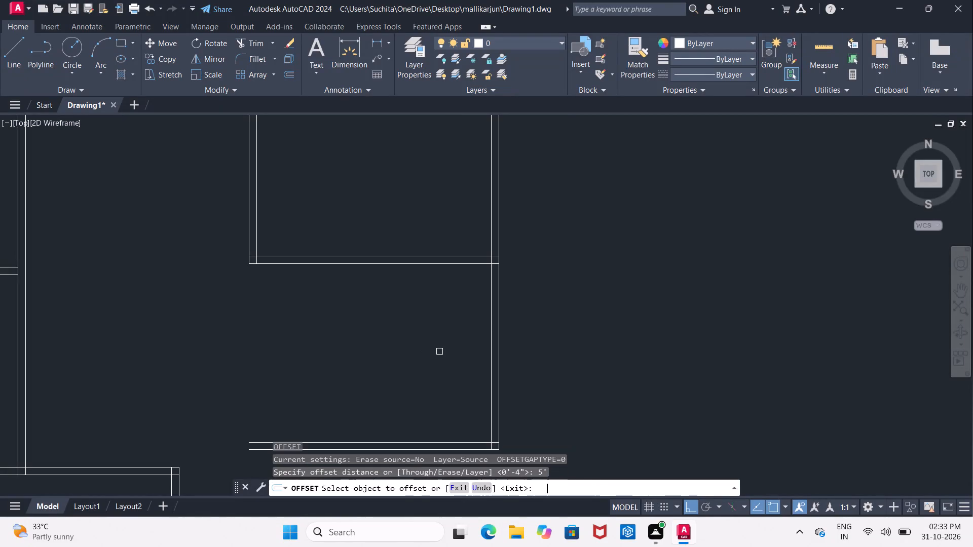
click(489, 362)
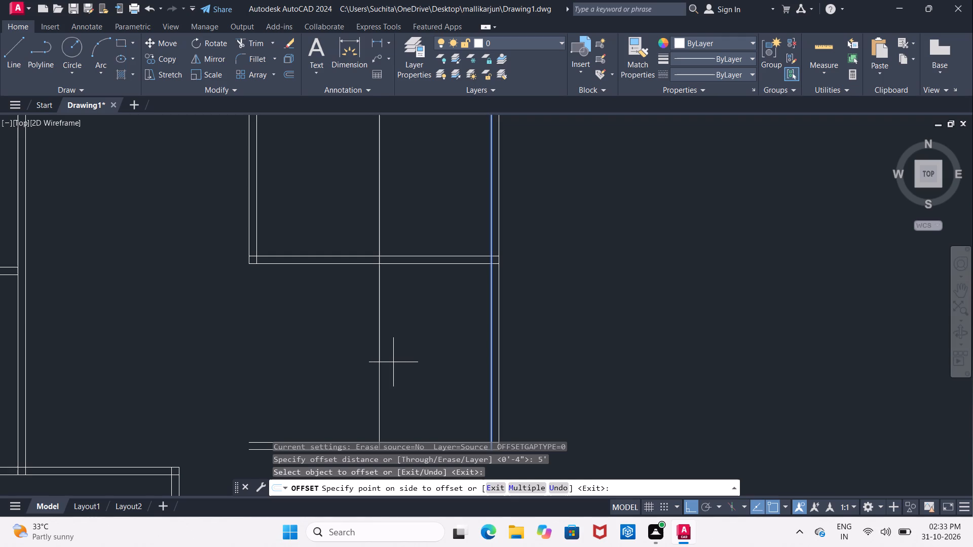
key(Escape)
Offset the inner line of the east room's east wall 3'6" westward into the room.
scroll(398, 362, down, 1)
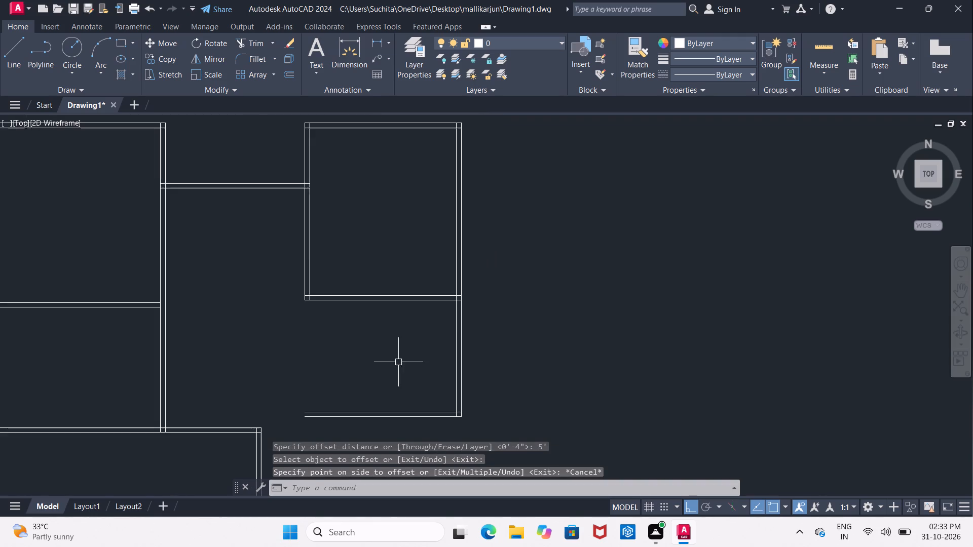
scroll(400, 362, down, 3)
scroll(400, 362, up, 2)
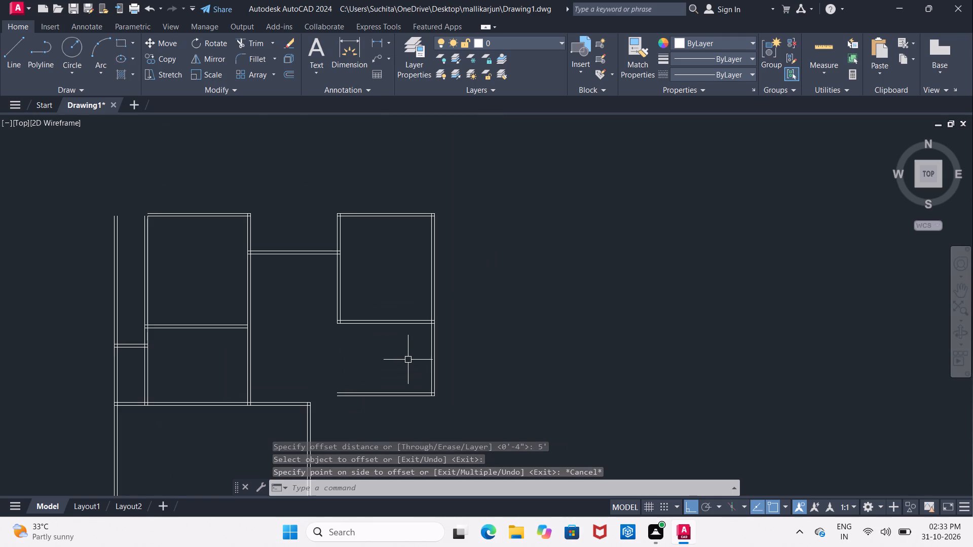
middle_drag(400, 280, 401, 297)
scroll(401, 295, up, 2)
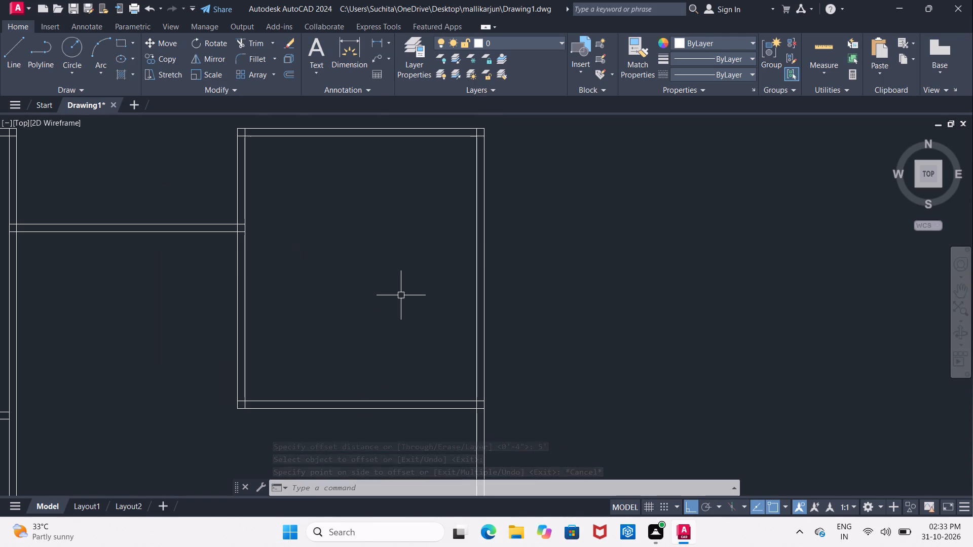
scroll(401, 295, up, 1)
scroll(401, 295, down, 1)
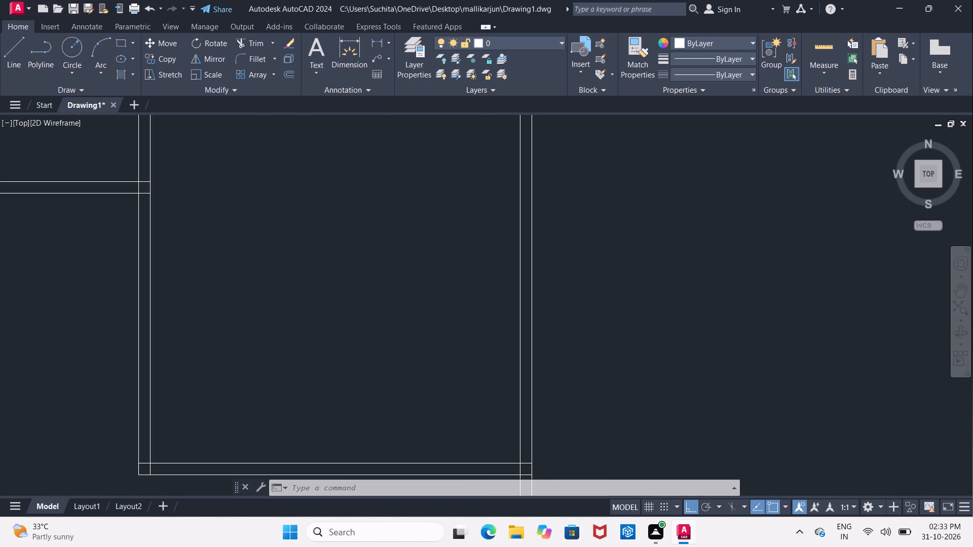
key(Escape)
key(o)
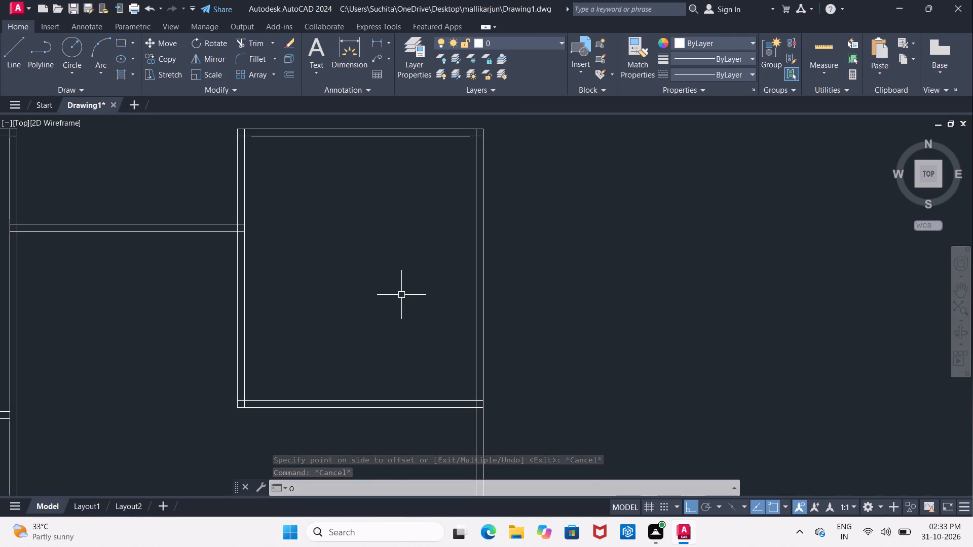
key(Return)
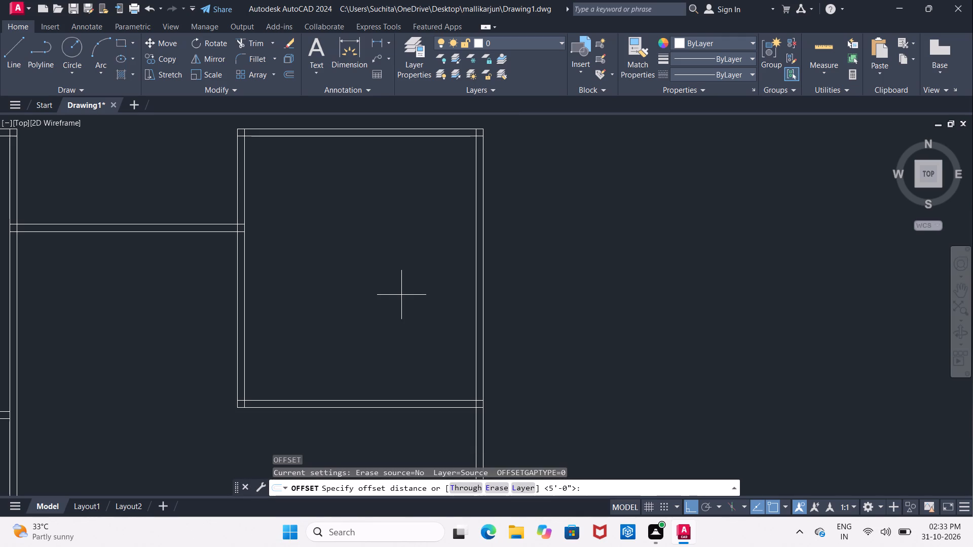
text(3'6")
key(Return)
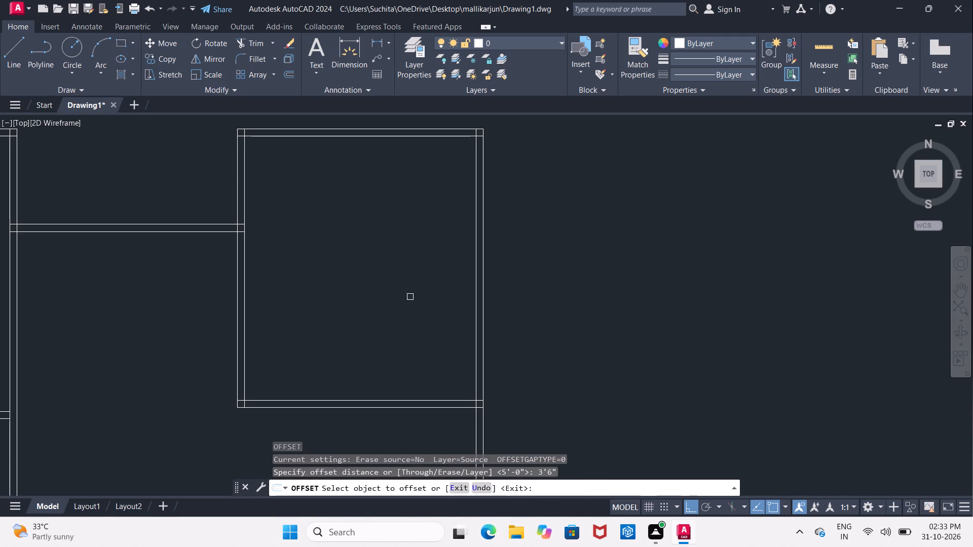
click(476, 329)
click(432, 323)
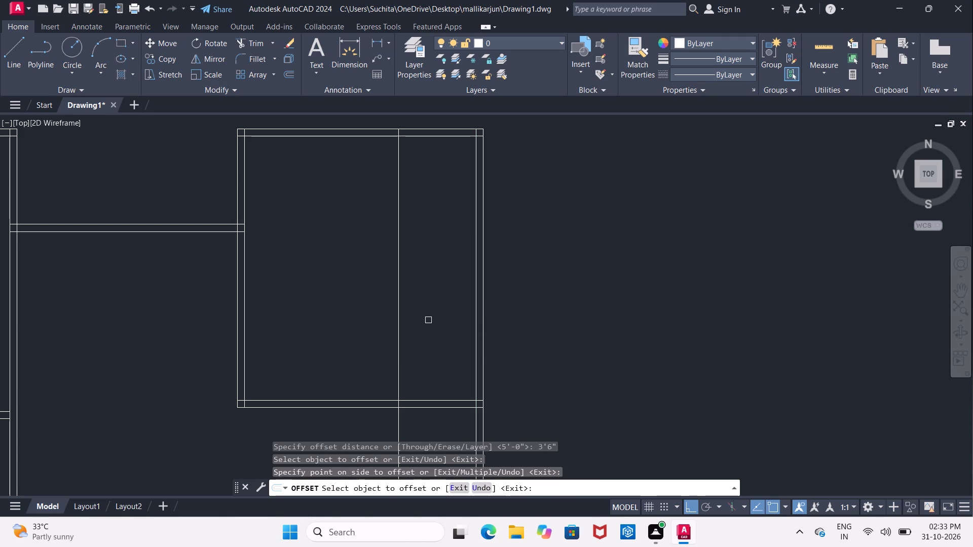
key(Escape)
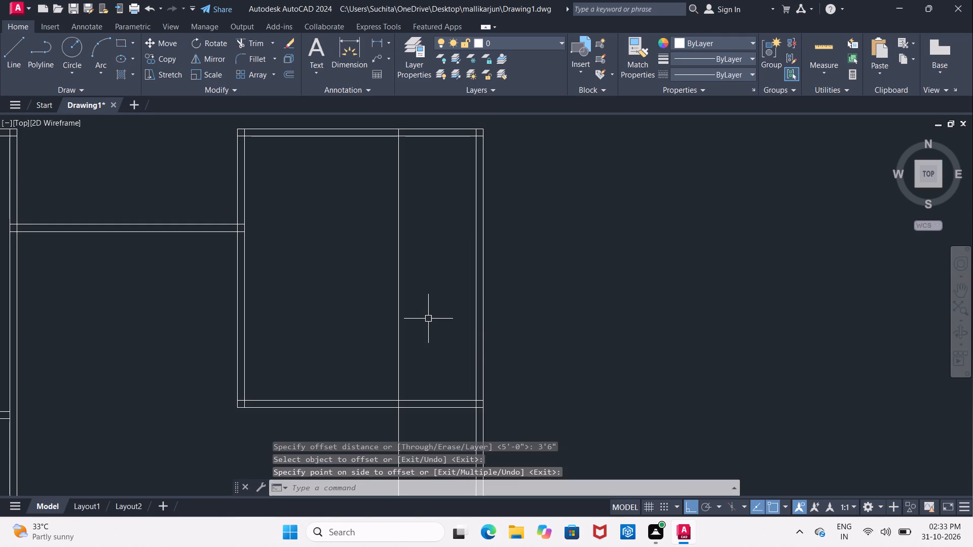
Extend both lines of the horizontal wall joining the middle and east rooms eastward to the inner line of the east wall.
middle_drag(428, 319, 427, 370)
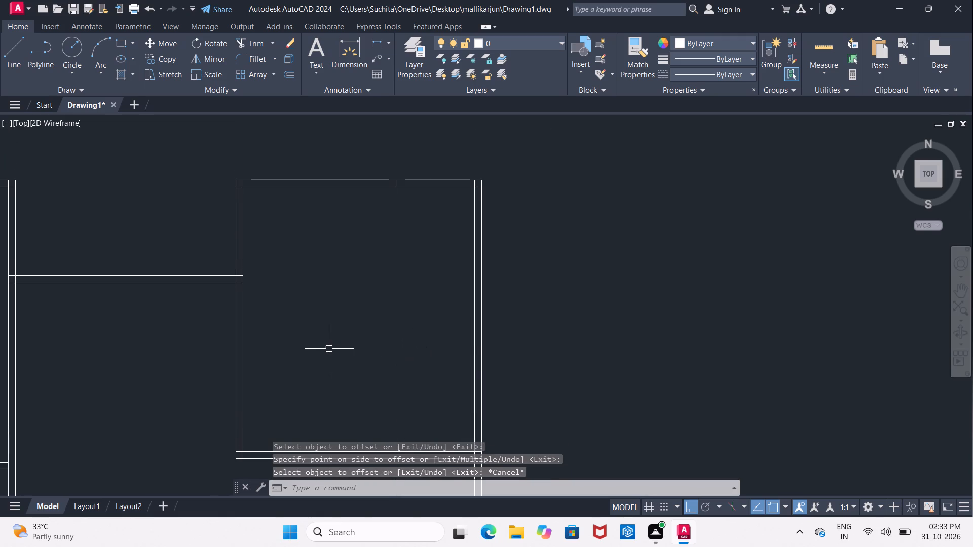
key(Escape)
text(EX)
key(space)
key(space)
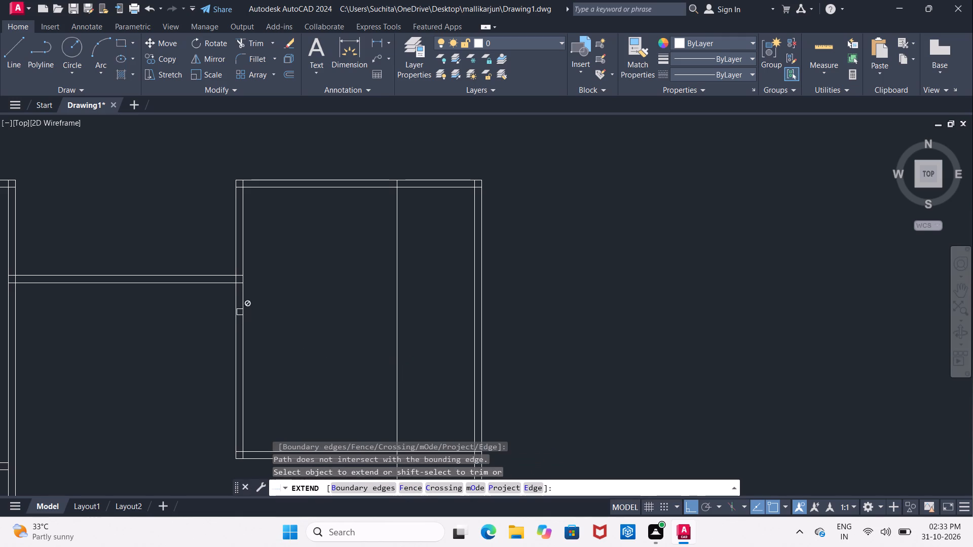
click(201, 282)
click(289, 282)
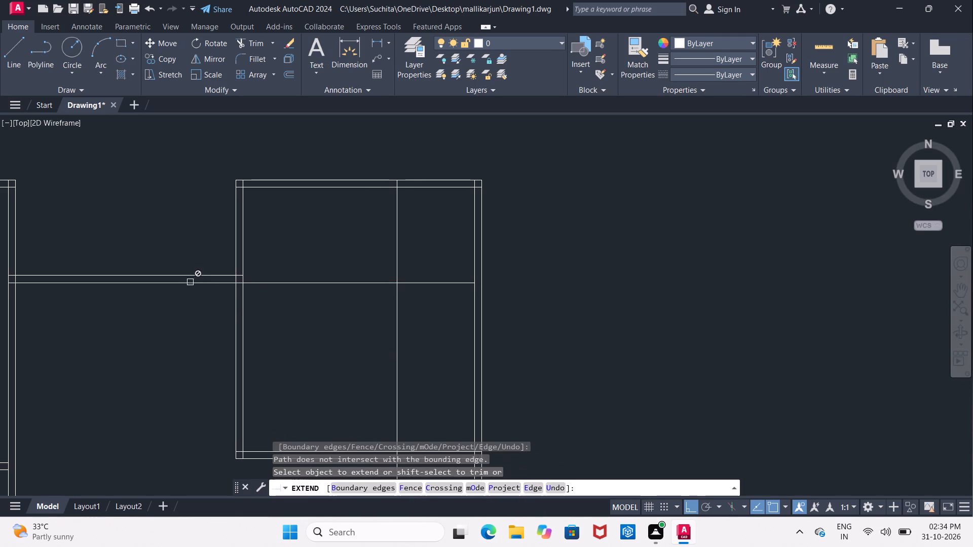
click(189, 275)
click(338, 275)
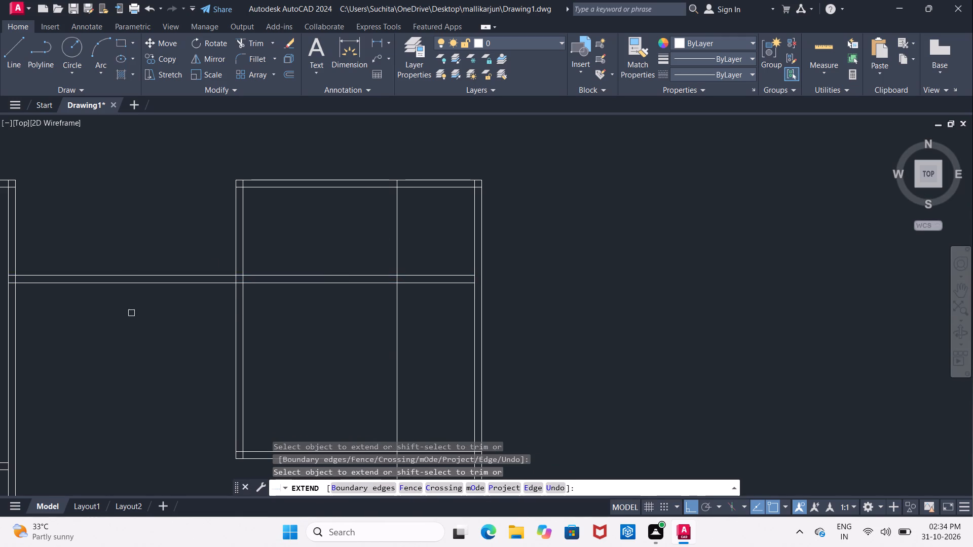
middle_drag(131, 314, 175, 323)
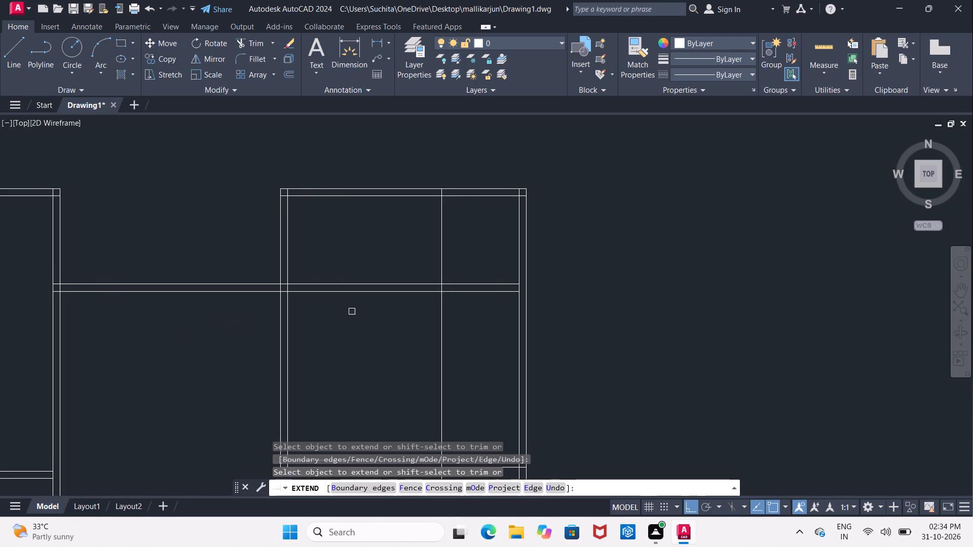
key(Escape)
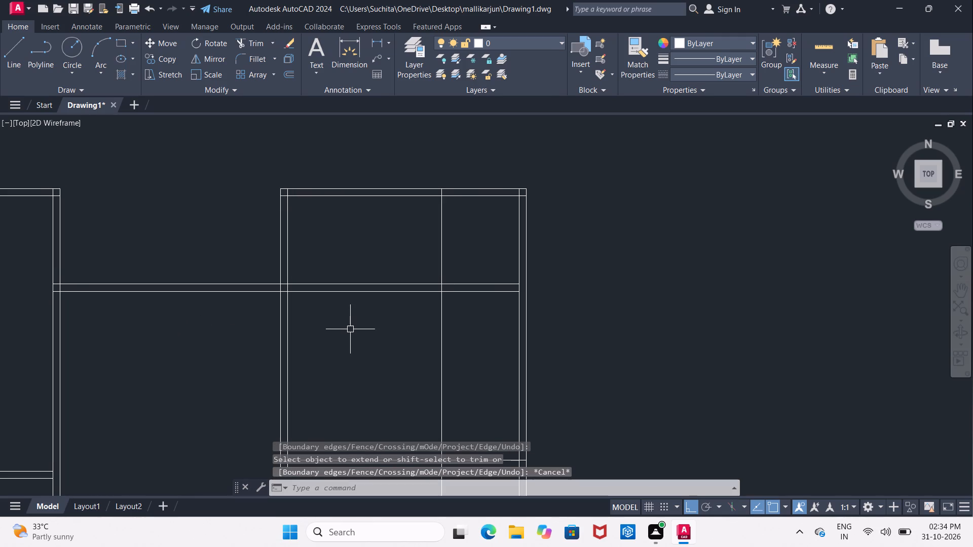
Extend the same two horizontal wall lines further east to the outer line of the east wall.
key(Escape)
text(EX)
key(space)
key(space)
click(508, 292)
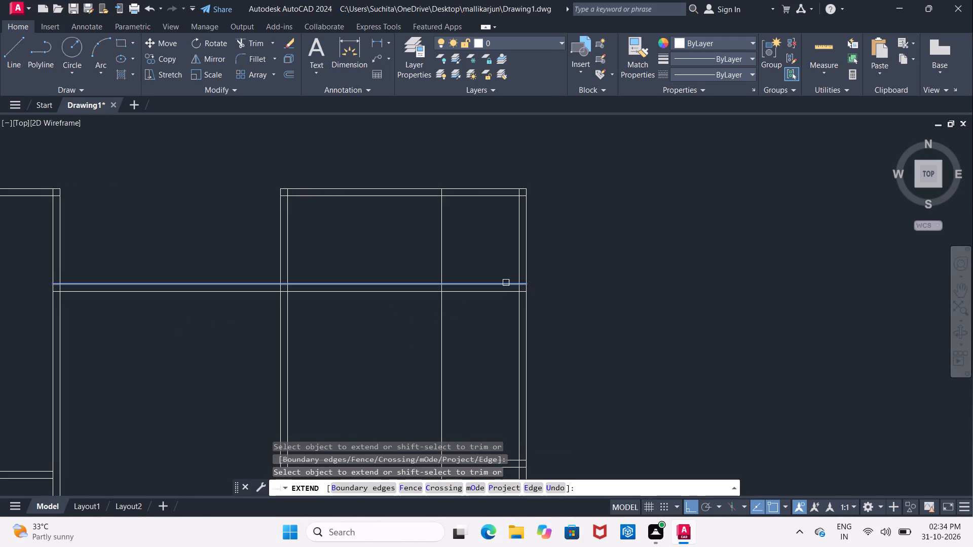
click(506, 283)
key(Escape)
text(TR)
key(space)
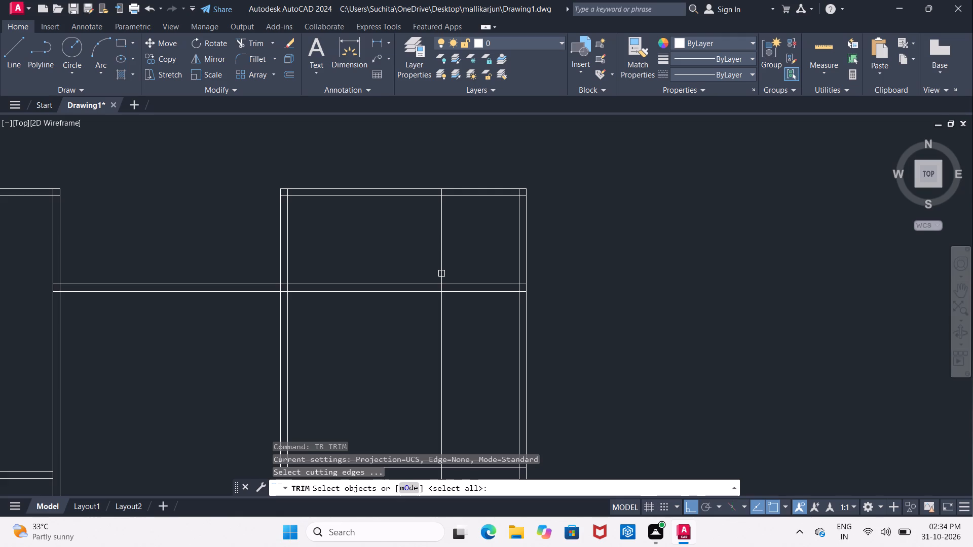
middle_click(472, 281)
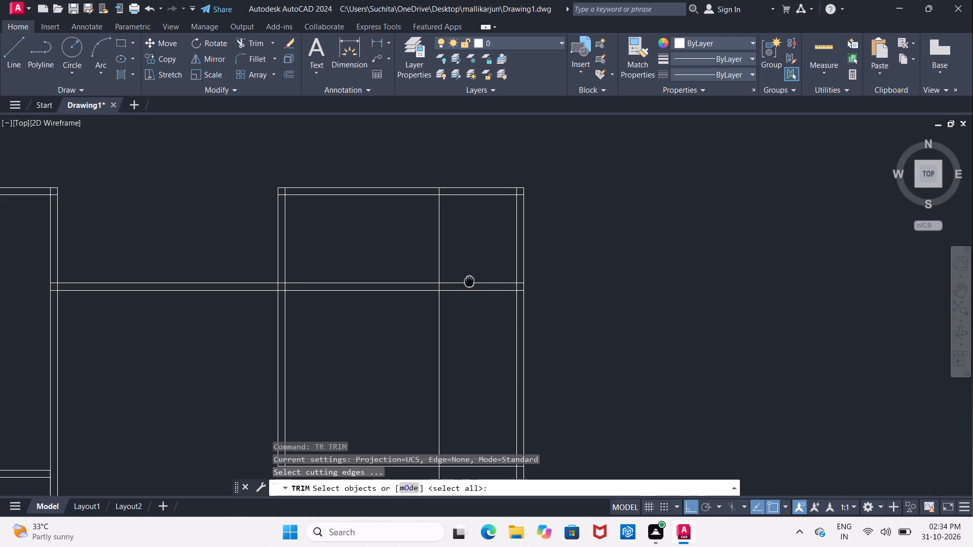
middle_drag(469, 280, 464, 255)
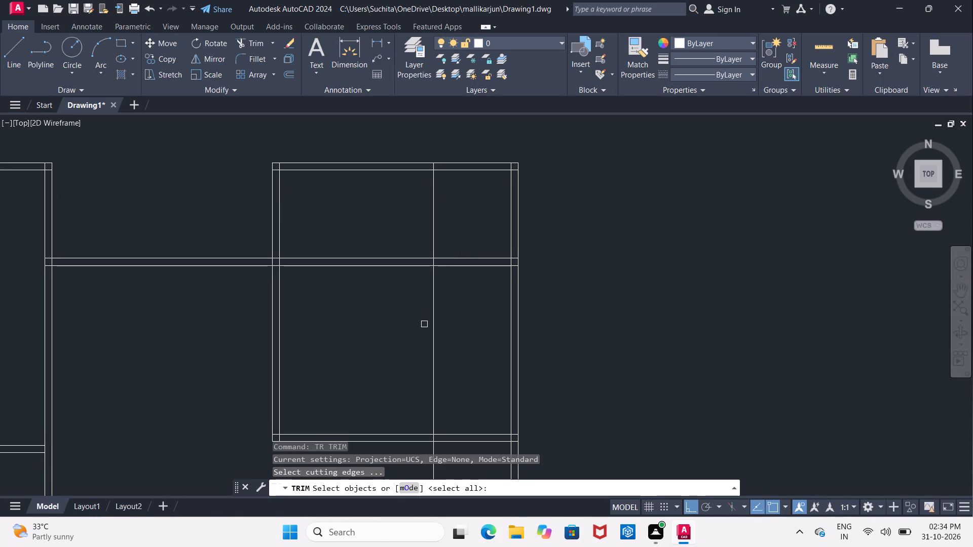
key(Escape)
Offset the new vertical line inside the east room 4" eastward to form the partition's second face.
key(o)
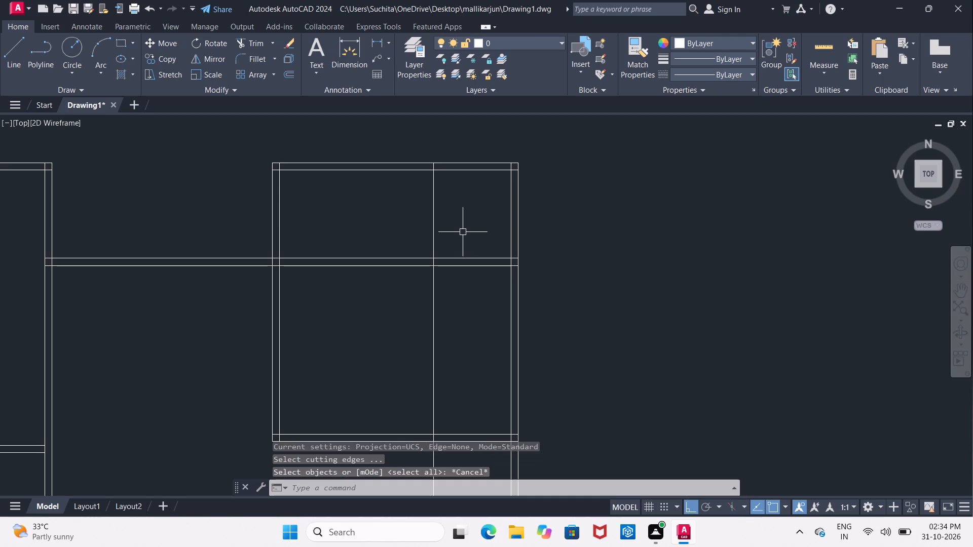
key(Return)
text(4")
key(Return)
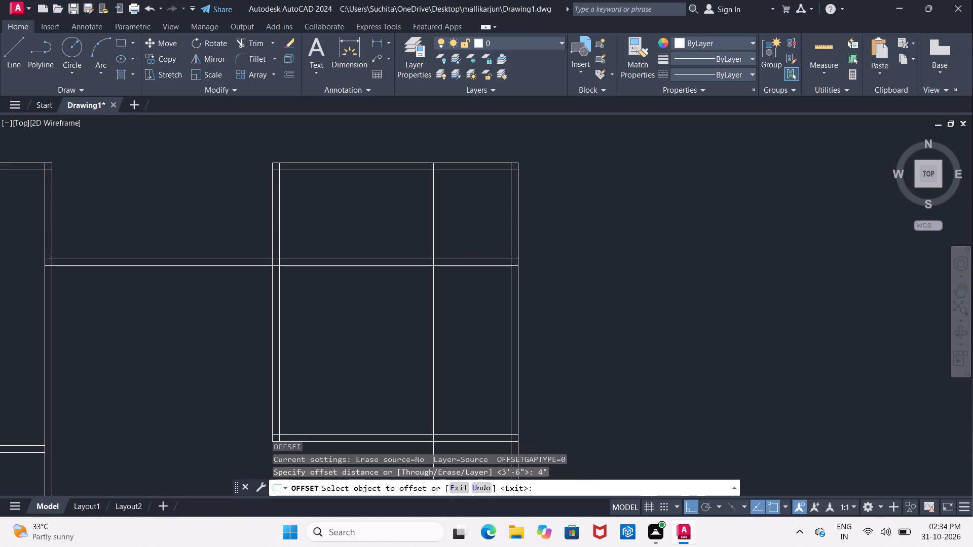
click(435, 358)
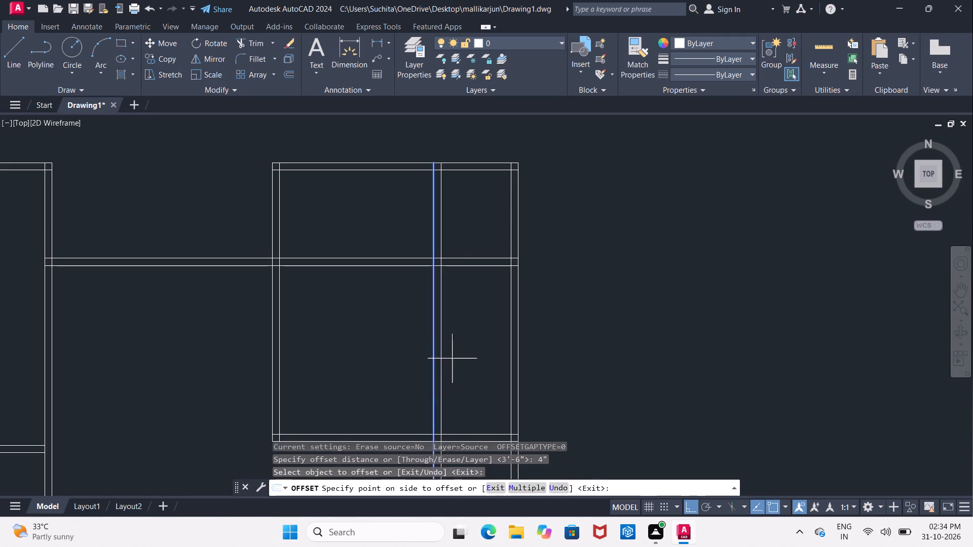
click(458, 359)
key(Escape)
Trim both vertical partition lines between the east room's top wall and the extended horizontal wall.
text(RT)
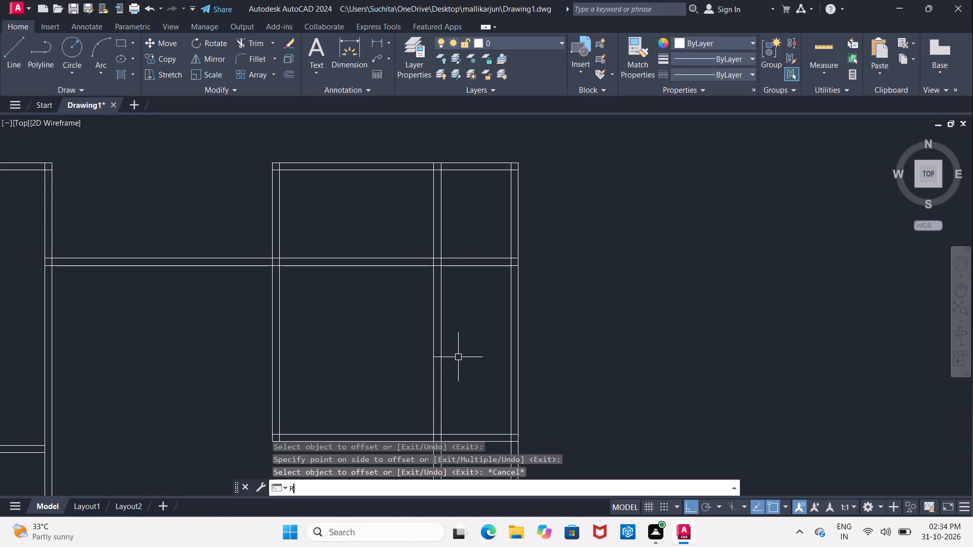
key(BackSpace)
key(BackSpace)
key(BackSpace)
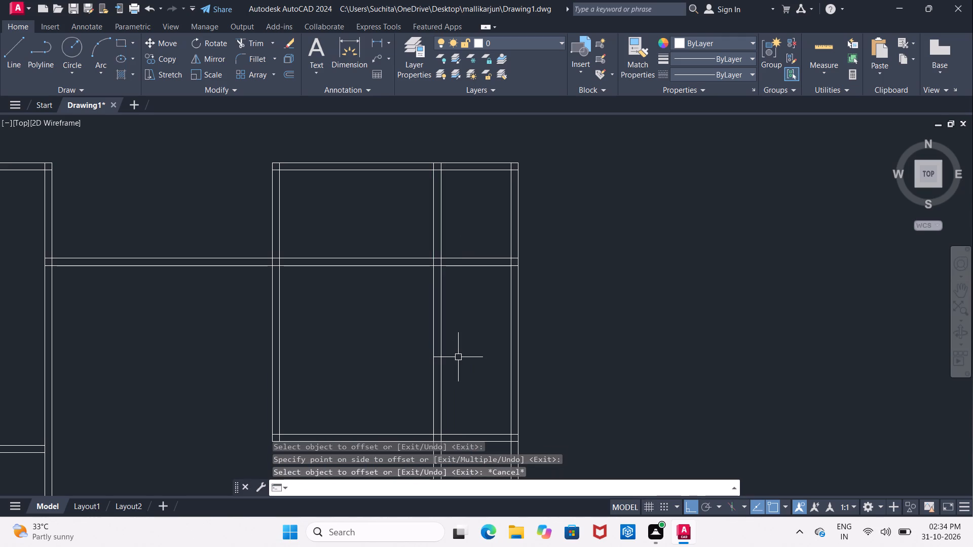
text(TR)
key(space)
key(space)
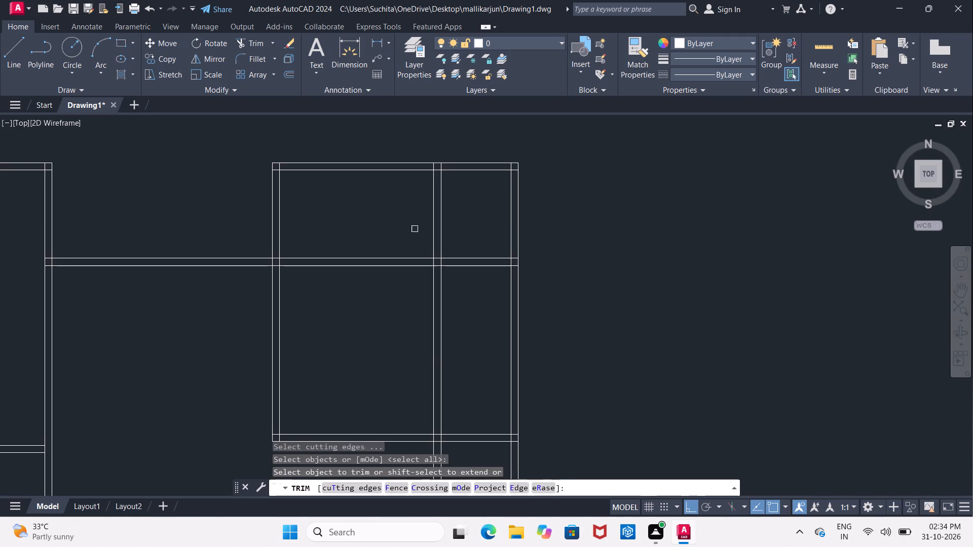
click(413, 222)
click(454, 246)
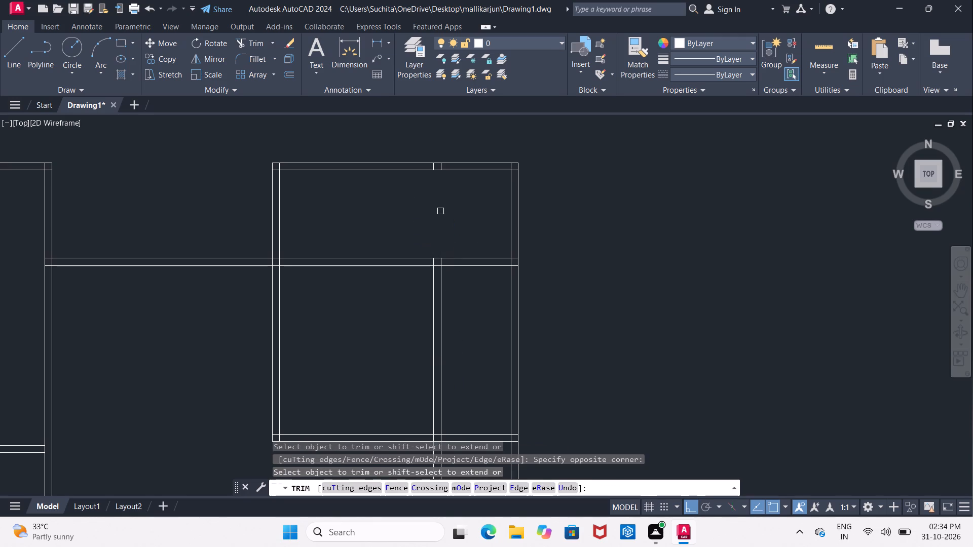
key(Escape)
Erase the two short leftover partition line segments inside the east room's top wall.
scroll(436, 176, up, 2)
click(429, 152)
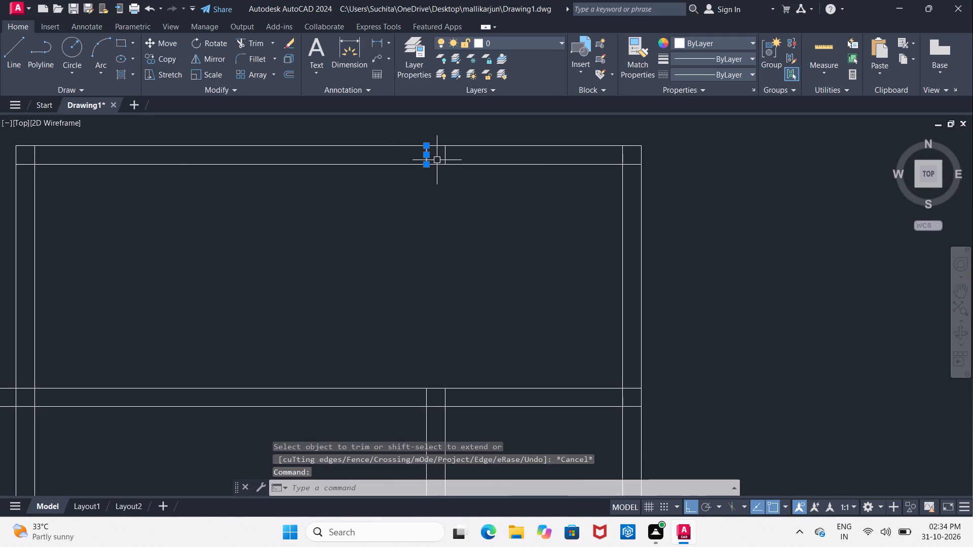
click(442, 160)
key(Delete)
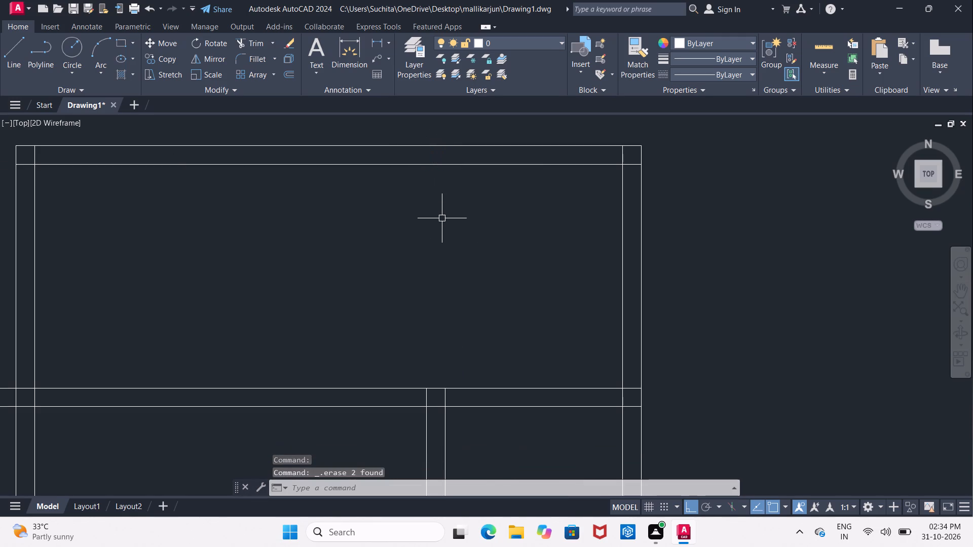
Examine the new vertical partition and its junctions with the walls of the east room and the room below it.
scroll(444, 247, down, 3)
middle_drag(447, 401, 442, 390)
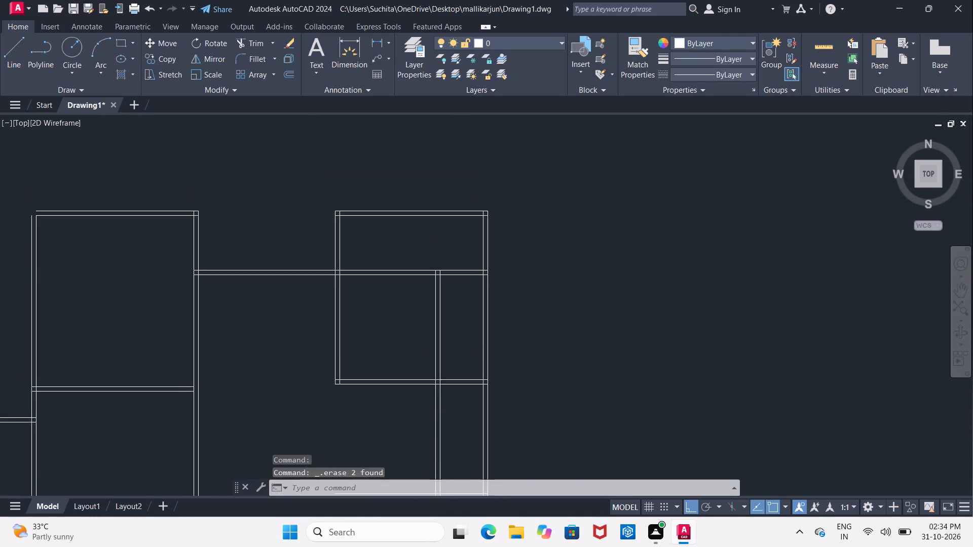
middle_drag(417, 423, 400, 310)
middle_drag(406, 371, 390, 376)
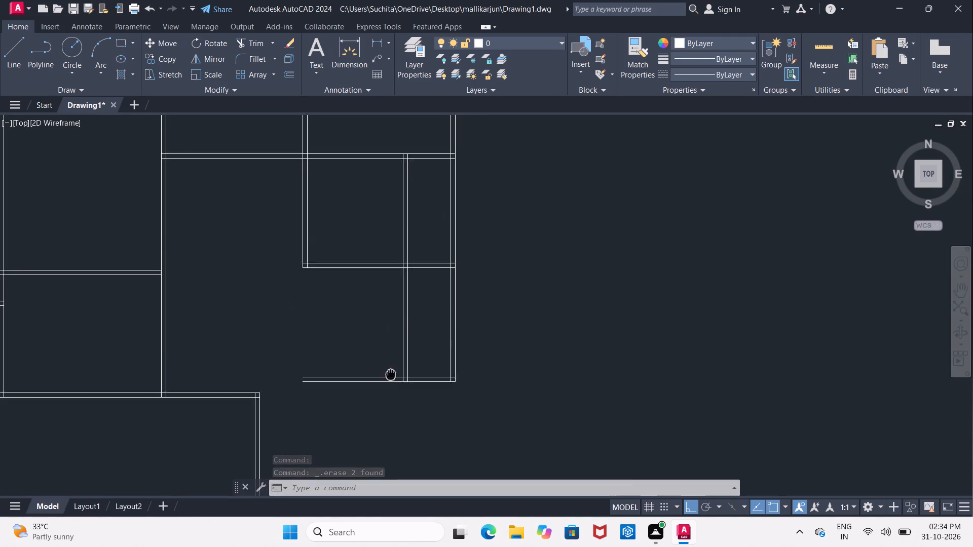
middle_drag(390, 376, 394, 332)
middle_drag(366, 282, 378, 368)
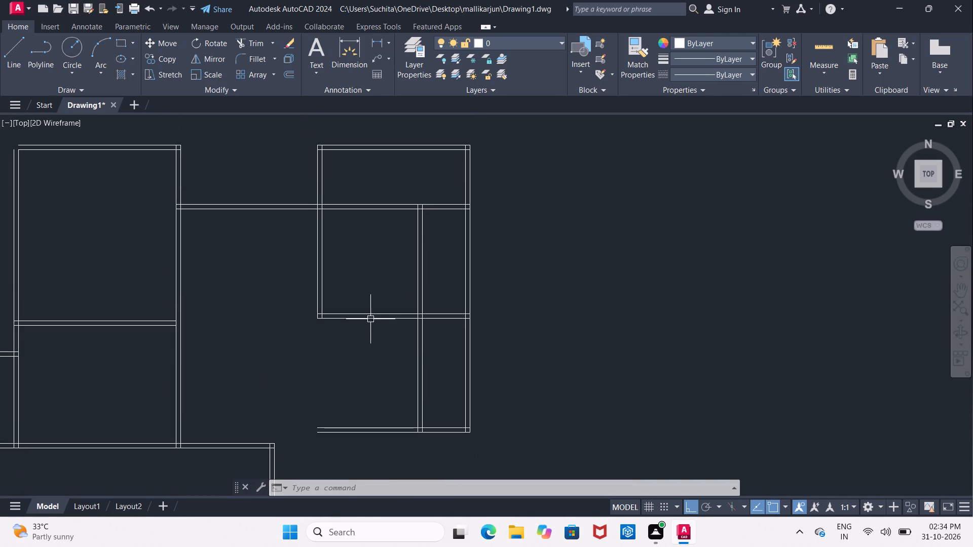
key(Escape)
middle_drag(386, 284, 386, 273)
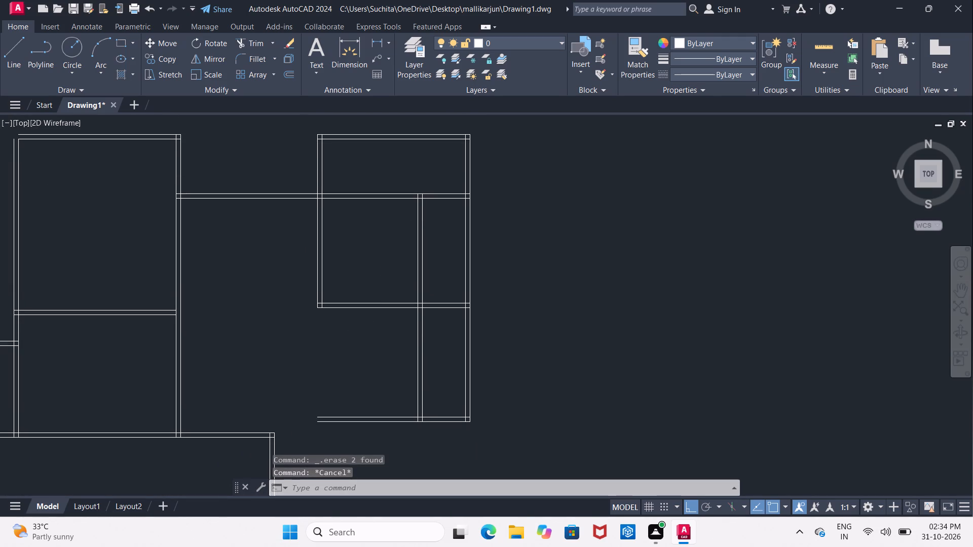
middle_drag(386, 273, 386, 274)
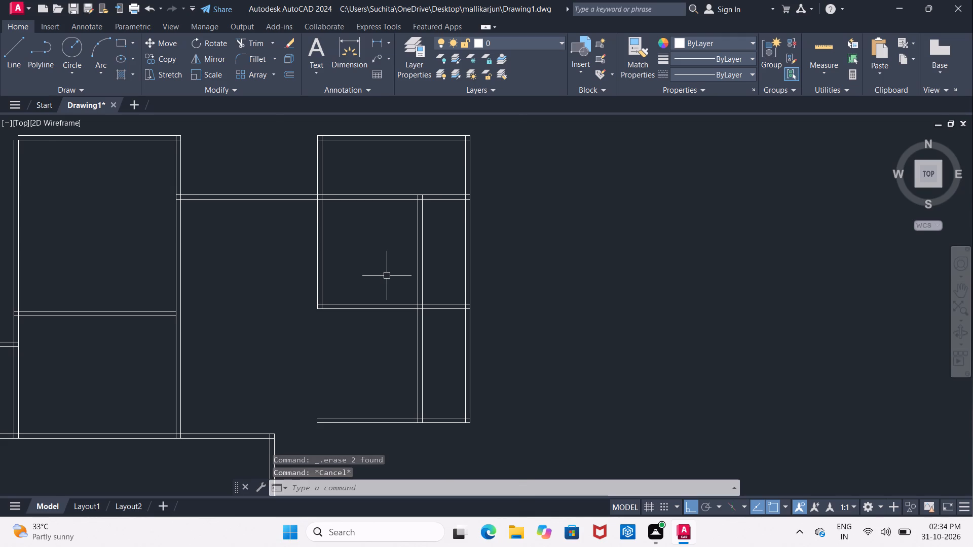
Trim both east wall lines of the east room between the horizontal wall and the room's bottom wall.
scroll(387, 276, up, 1)
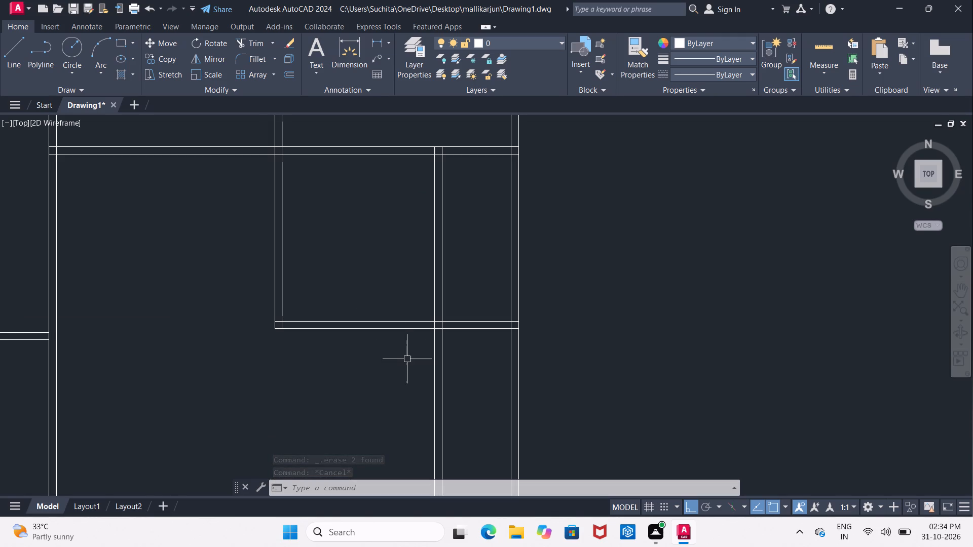
key(Escape)
text(TR)
key(space)
key(space)
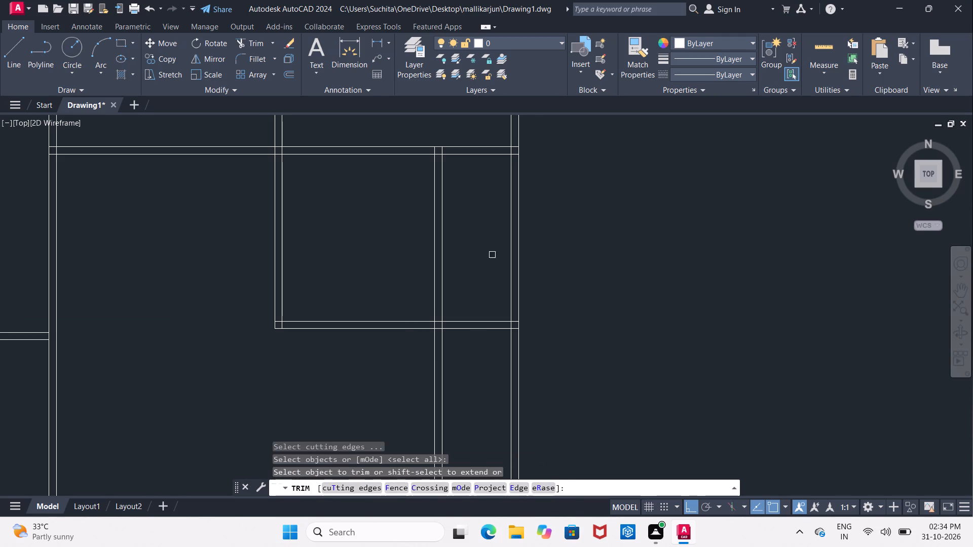
click(473, 175)
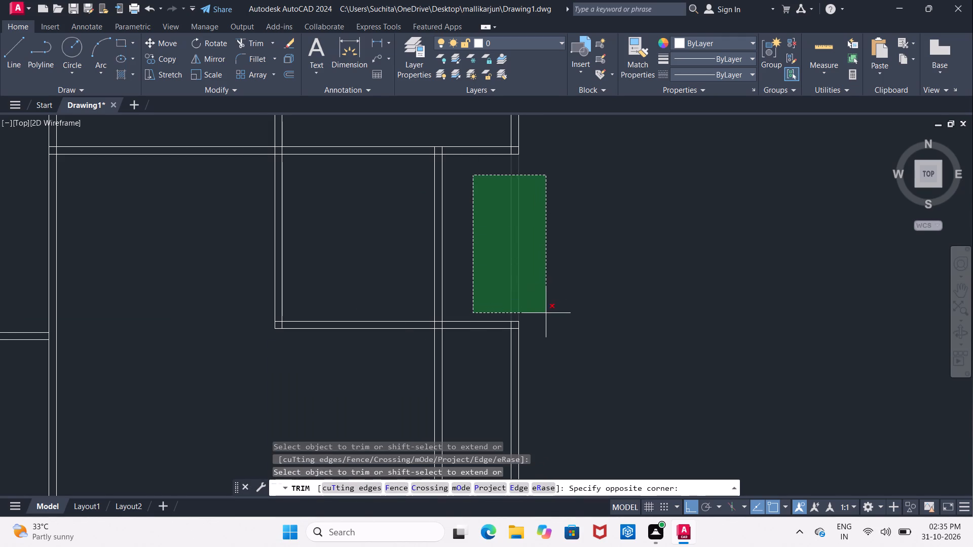
click(551, 308)
middle_drag(565, 365, 540, 321)
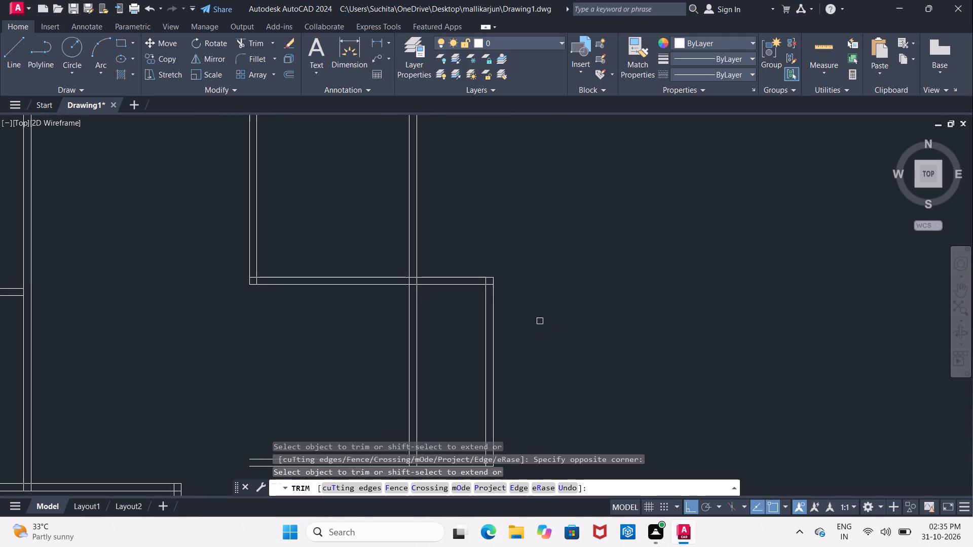
scroll(539, 325, down, 1)
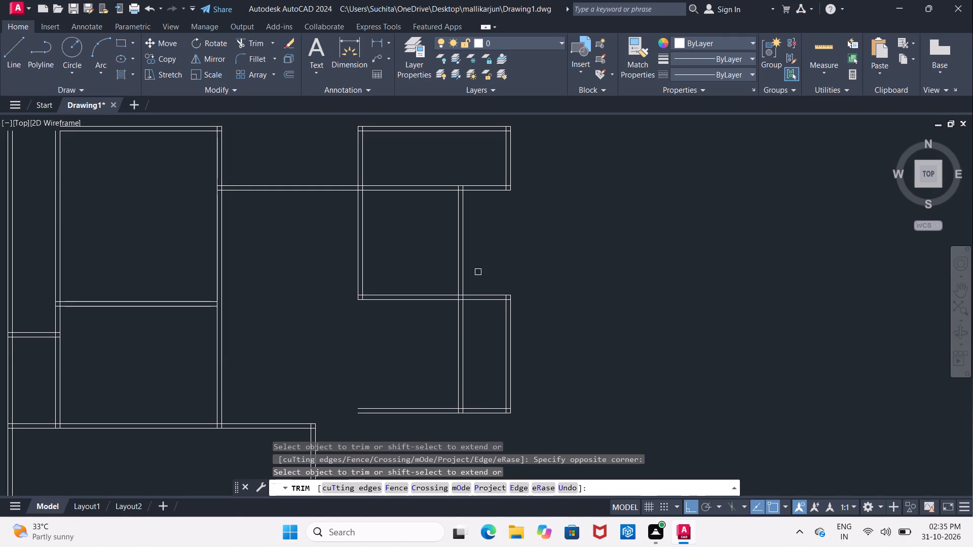
scroll(473, 357, up, 1)
middle_drag(379, 357, 437, 309)
key(Escape)
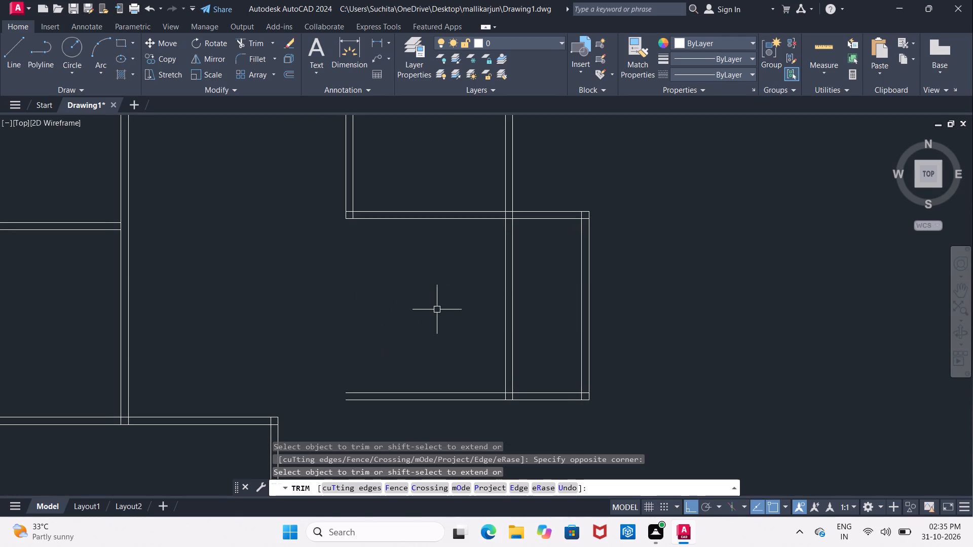
Offset the west face of the vertical partition 5' westward.
key(o)
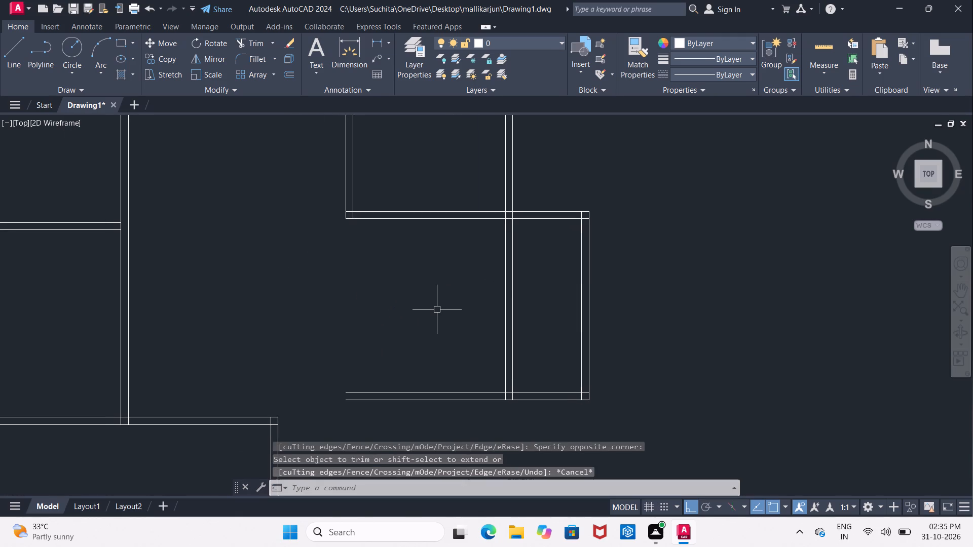
key(Return)
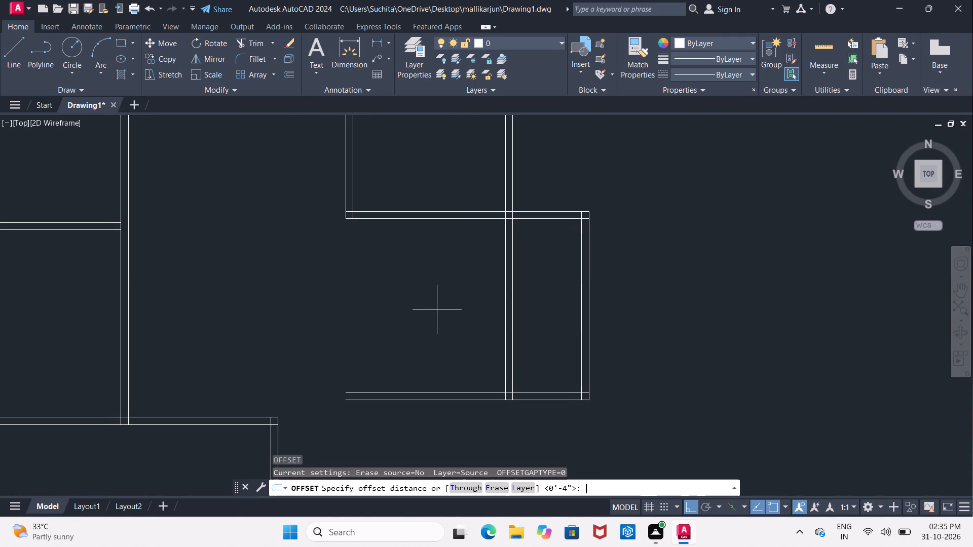
text(5')
key(Return)
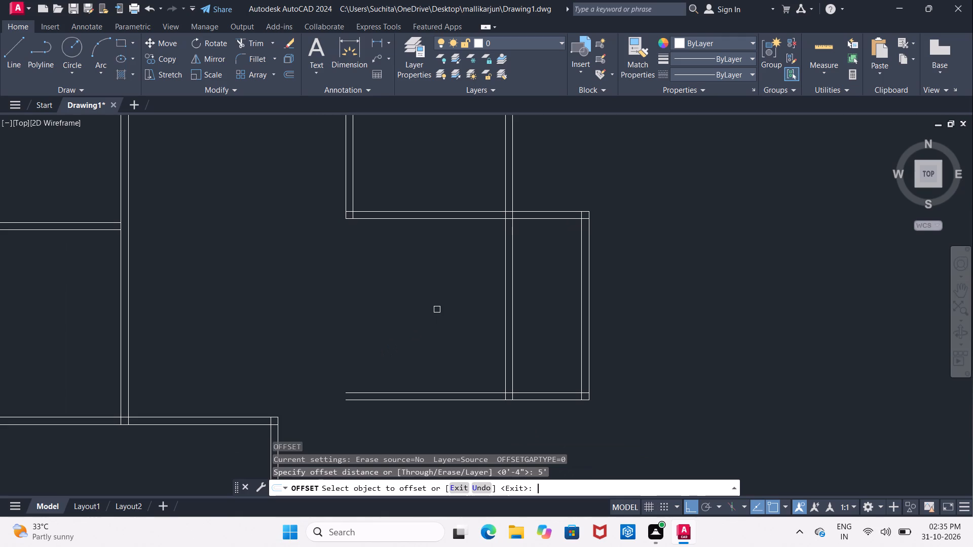
click(505, 325)
click(459, 333)
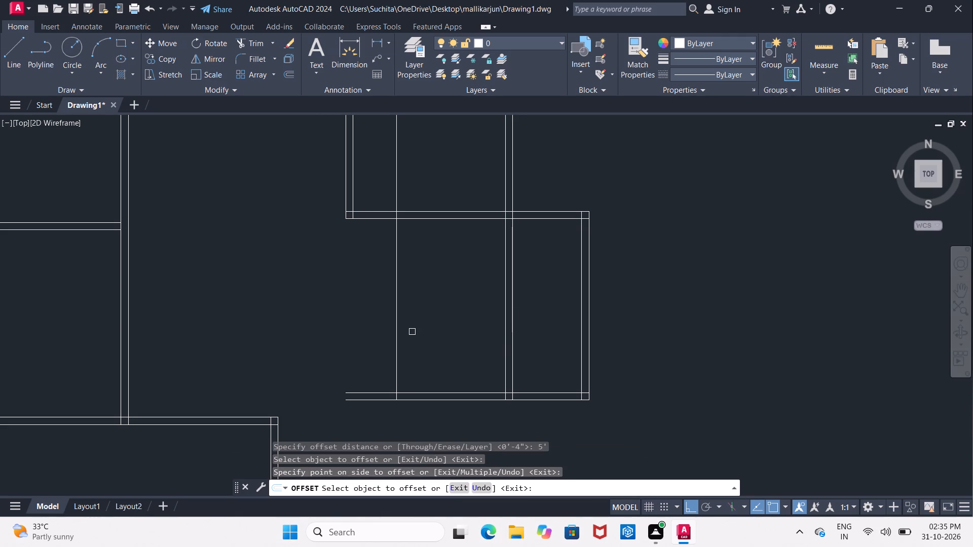
key(Escape)
Offset the new vertical line 4" westward to form the second wall face.
key(o)
key(Return)
text(4")
key(Return)
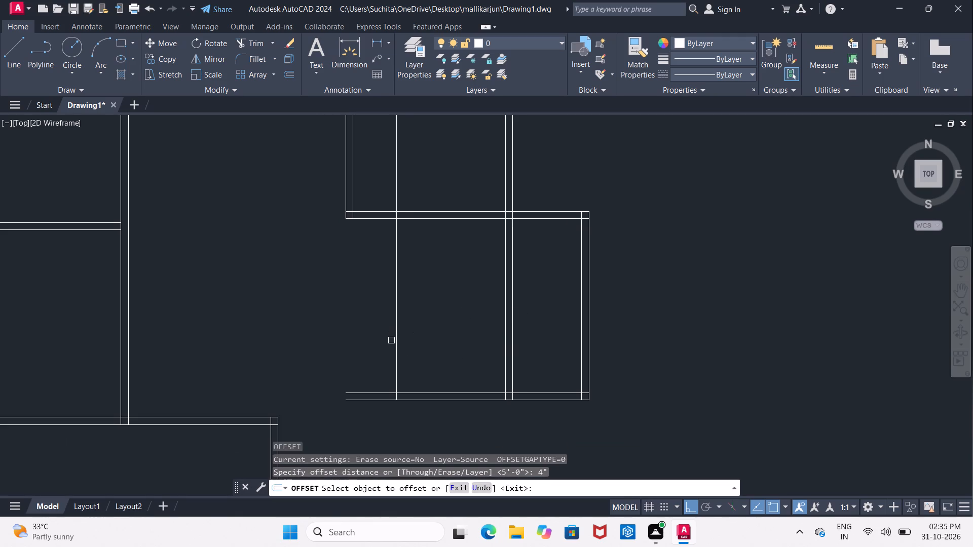
click(394, 343)
click(355, 343)
key(Escape)
Trim the two new vertical wall lines above the lower east room's top wall.
key(t)
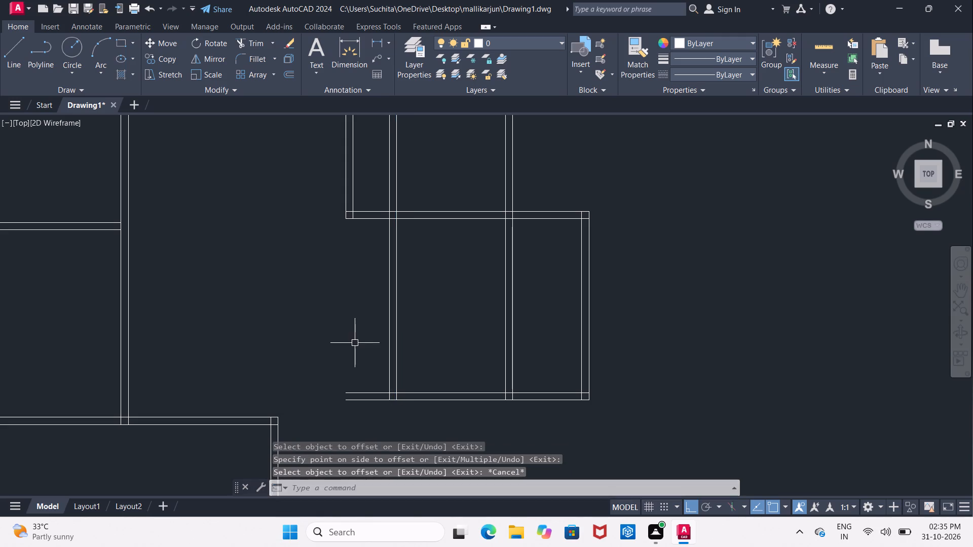
text(R)
key(space)
key(space)
drag(375, 181, 380, 193)
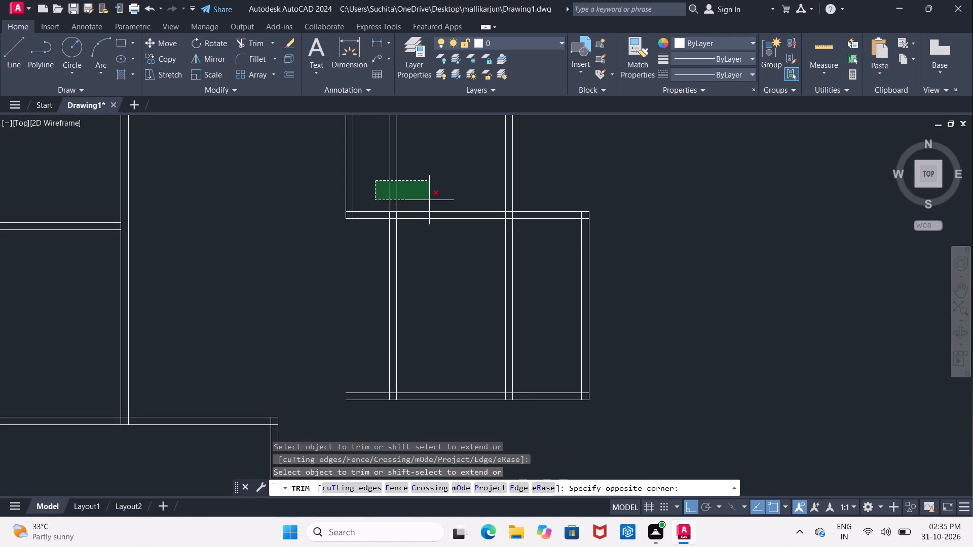
click(429, 195)
Trim both horizontal wall lines inside the east room between its west wall and the vertical partition.
scroll(434, 187, down, 2)
middle_drag(439, 173, 414, 246)
scroll(416, 240, down, 1)
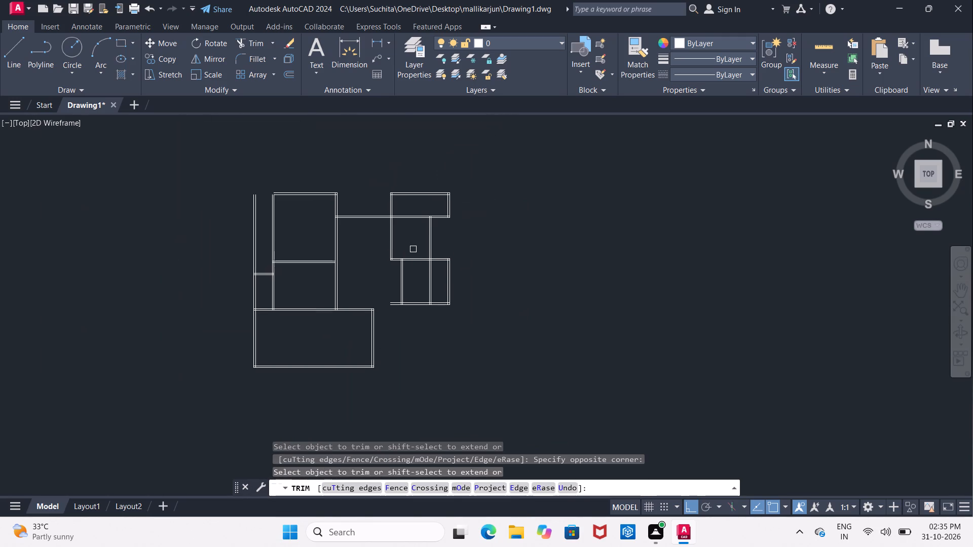
middle_drag(408, 230, 408, 243)
scroll(408, 243, up, 2)
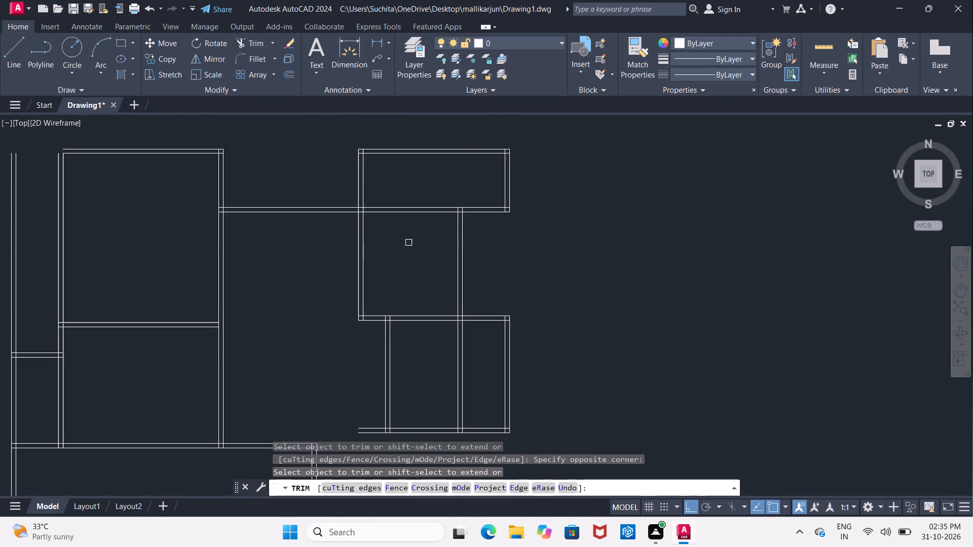
middle_drag(396, 246, 403, 252)
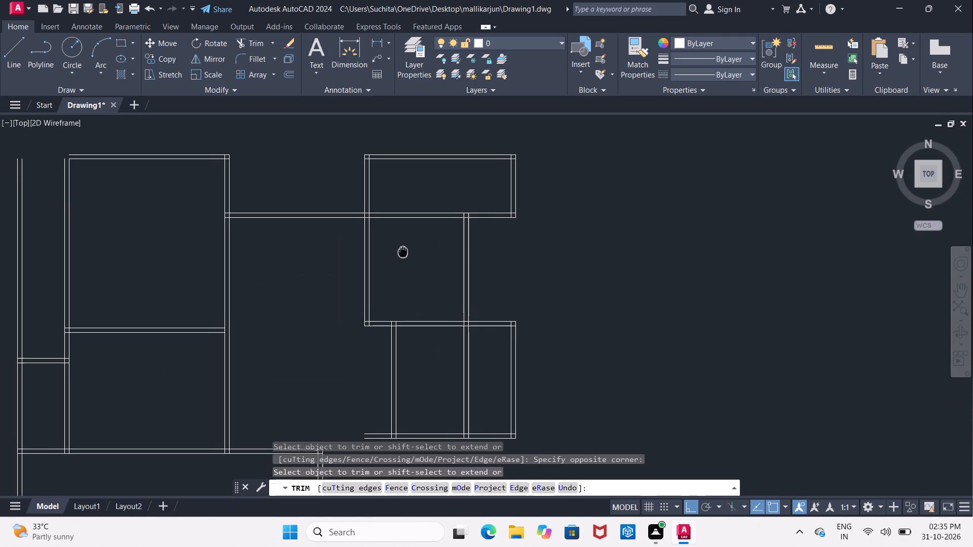
middle_drag(403, 252, 403, 252)
drag(406, 190, 415, 231)
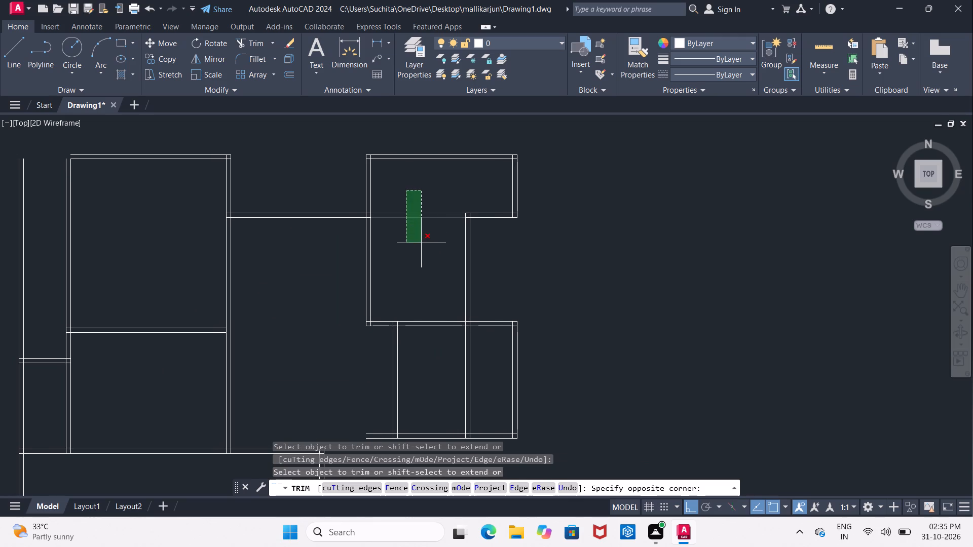
drag(422, 243, 426, 245)
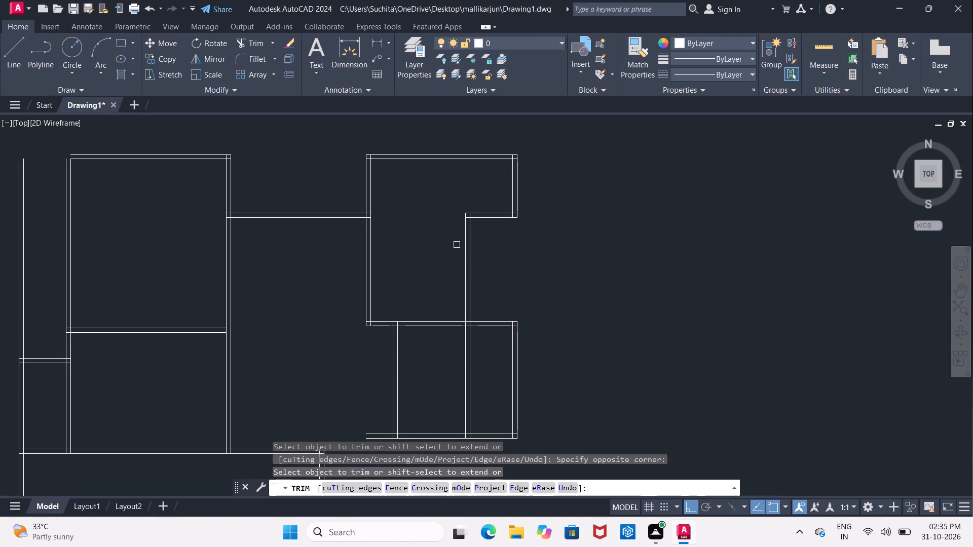
scroll(448, 251, up, 1)
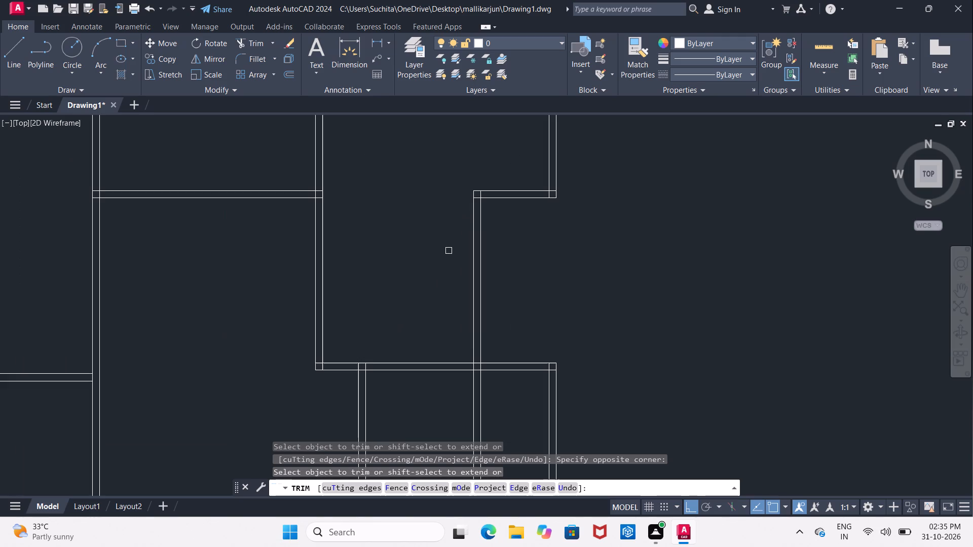
key(Escape)
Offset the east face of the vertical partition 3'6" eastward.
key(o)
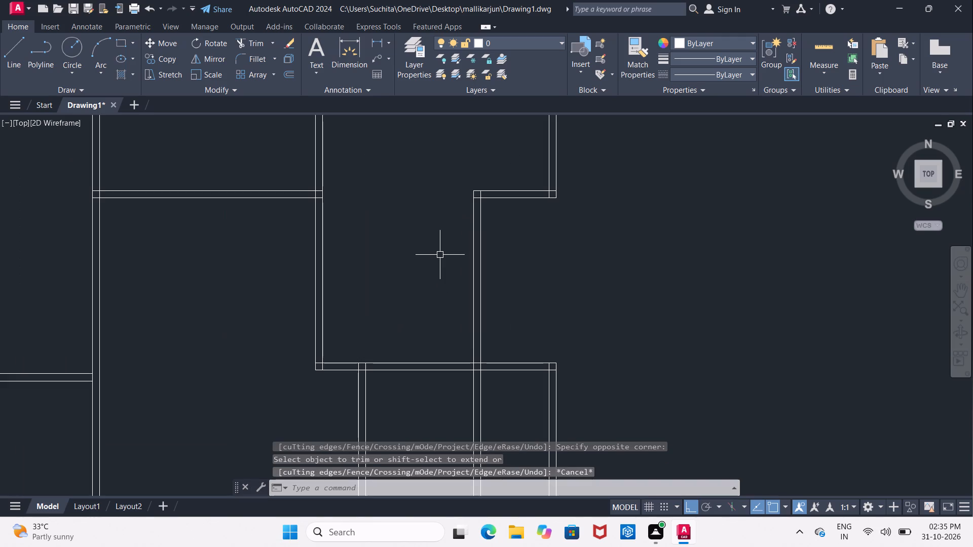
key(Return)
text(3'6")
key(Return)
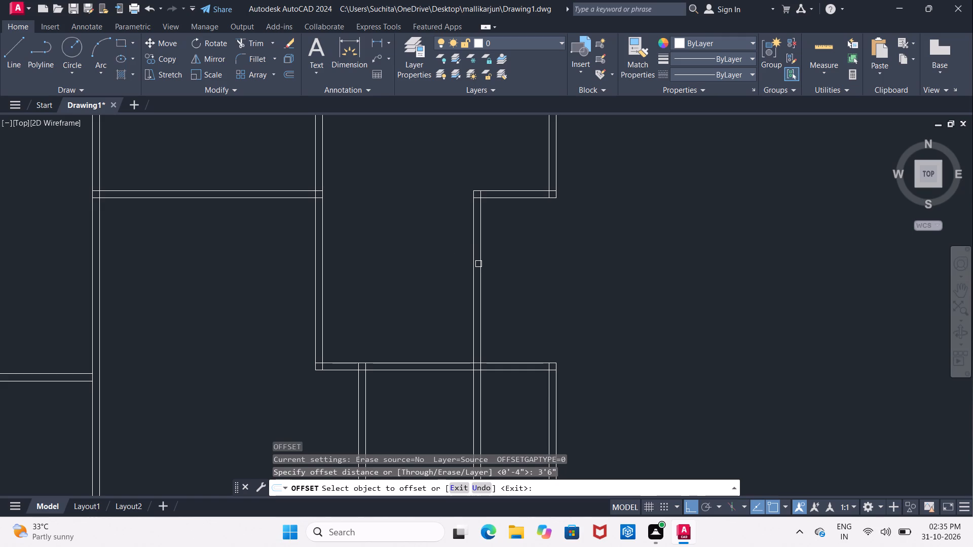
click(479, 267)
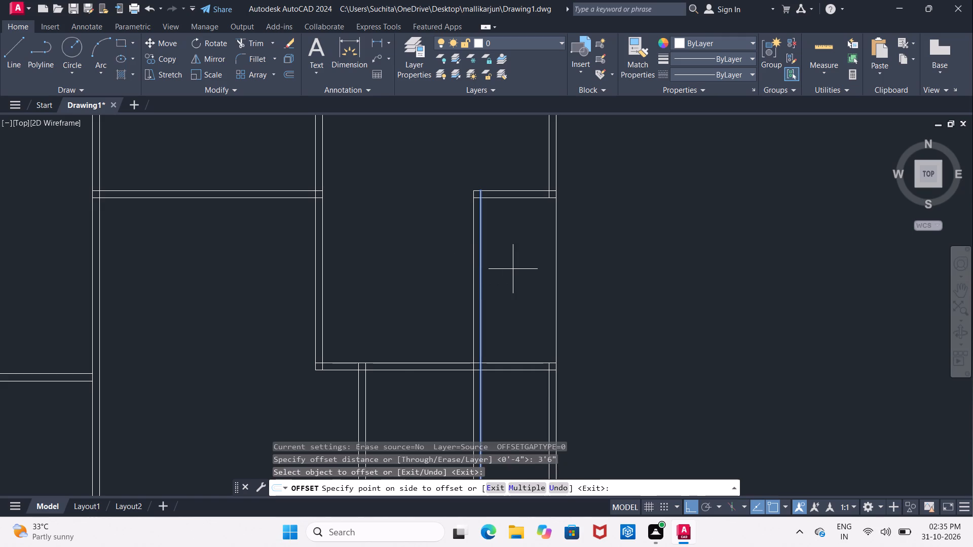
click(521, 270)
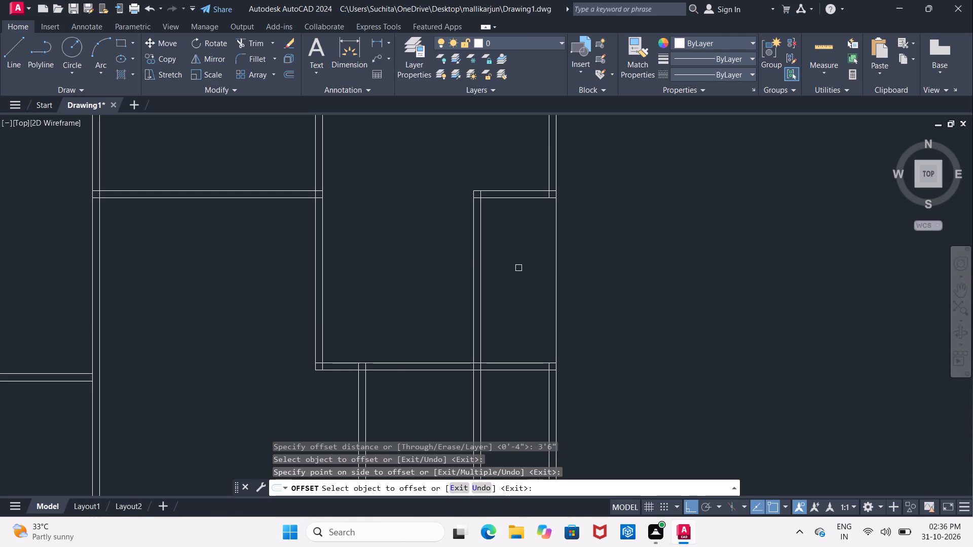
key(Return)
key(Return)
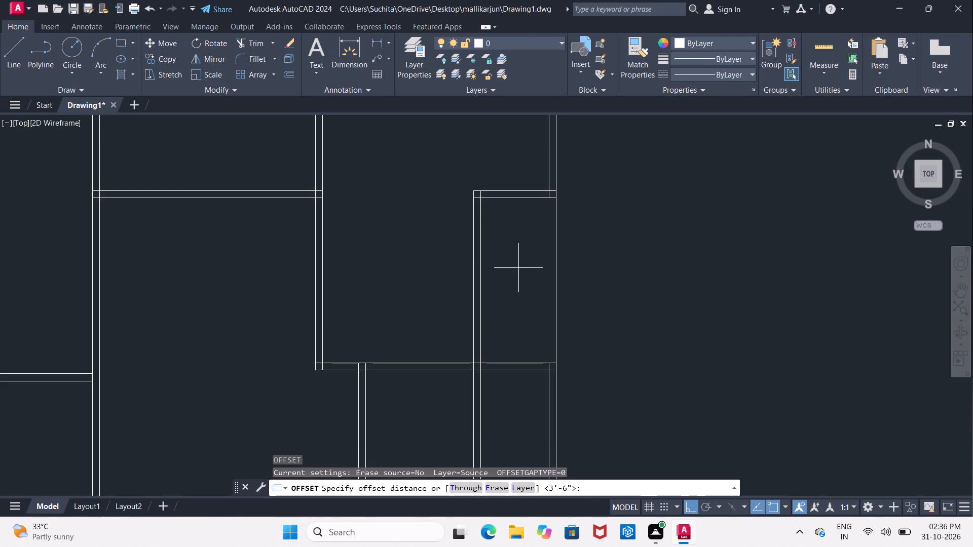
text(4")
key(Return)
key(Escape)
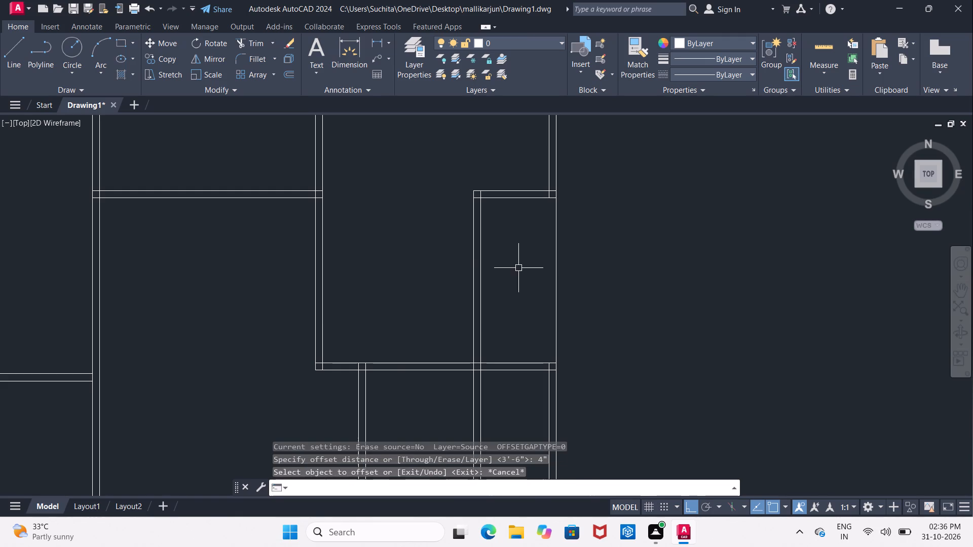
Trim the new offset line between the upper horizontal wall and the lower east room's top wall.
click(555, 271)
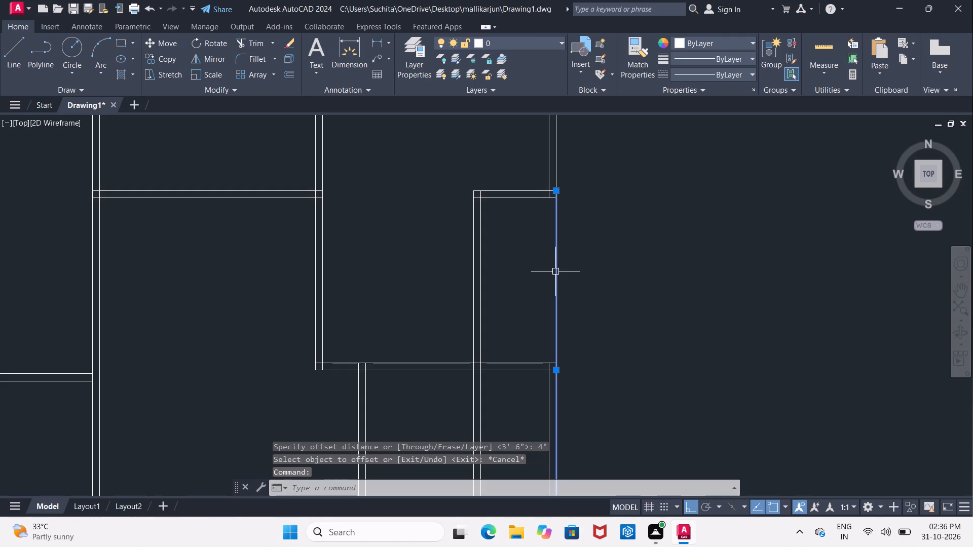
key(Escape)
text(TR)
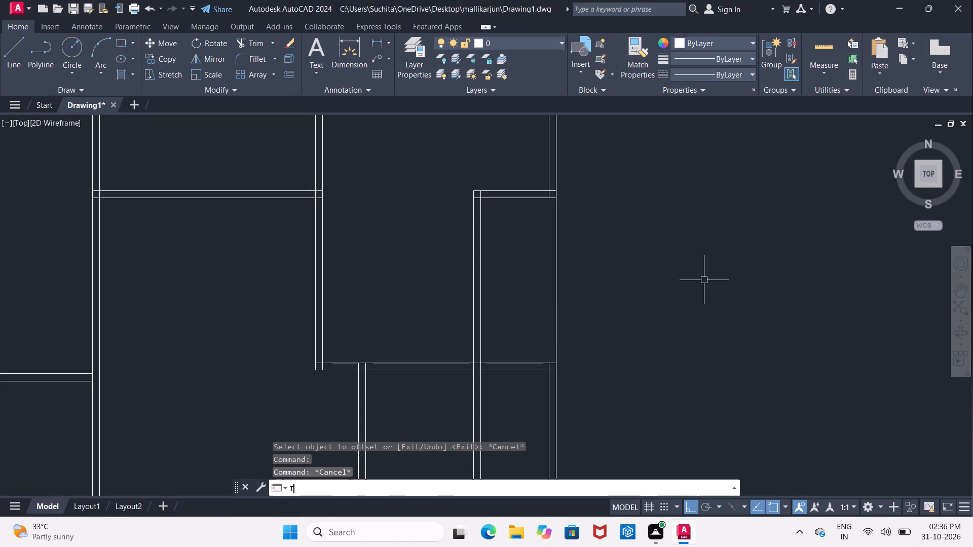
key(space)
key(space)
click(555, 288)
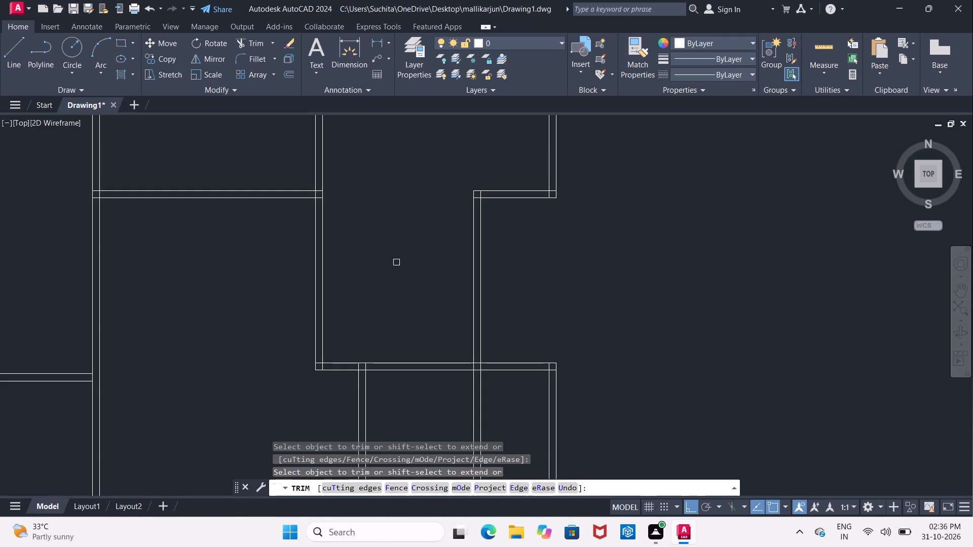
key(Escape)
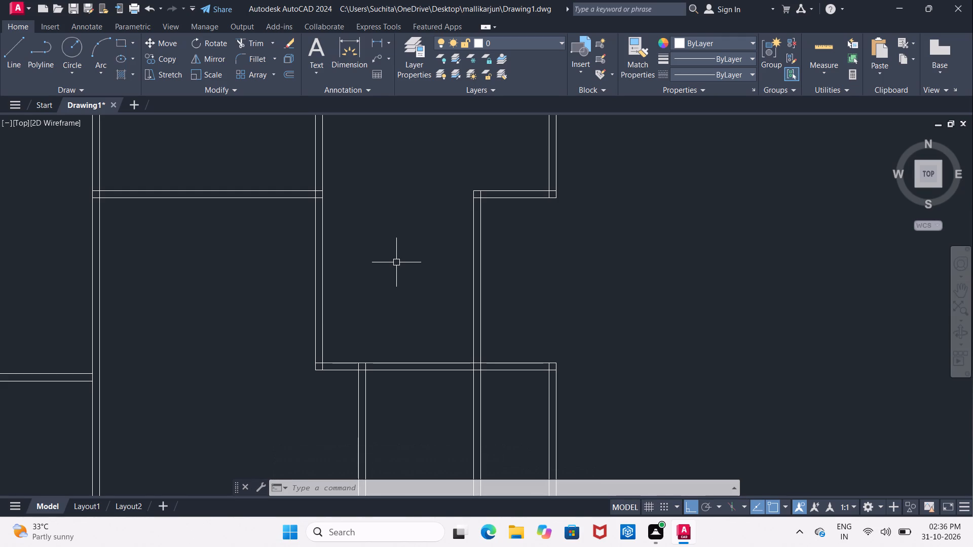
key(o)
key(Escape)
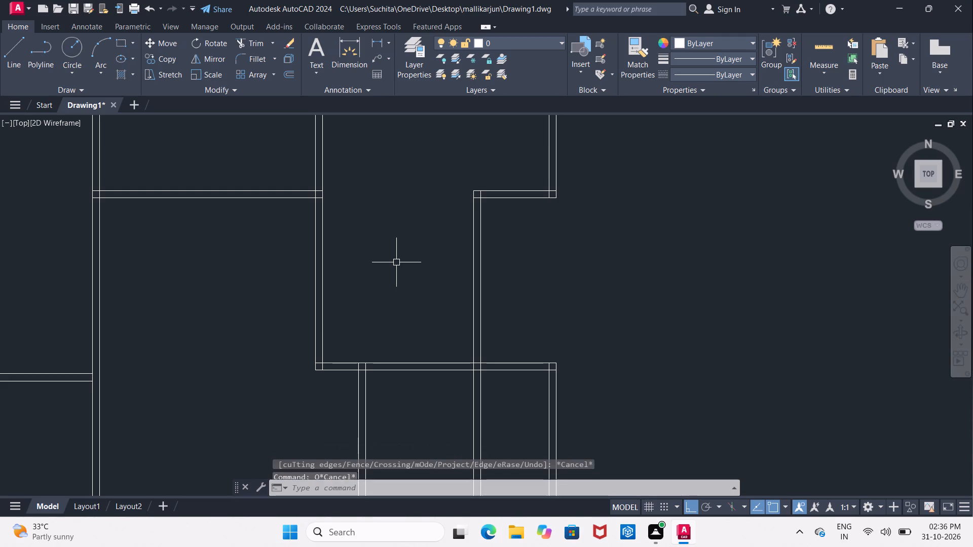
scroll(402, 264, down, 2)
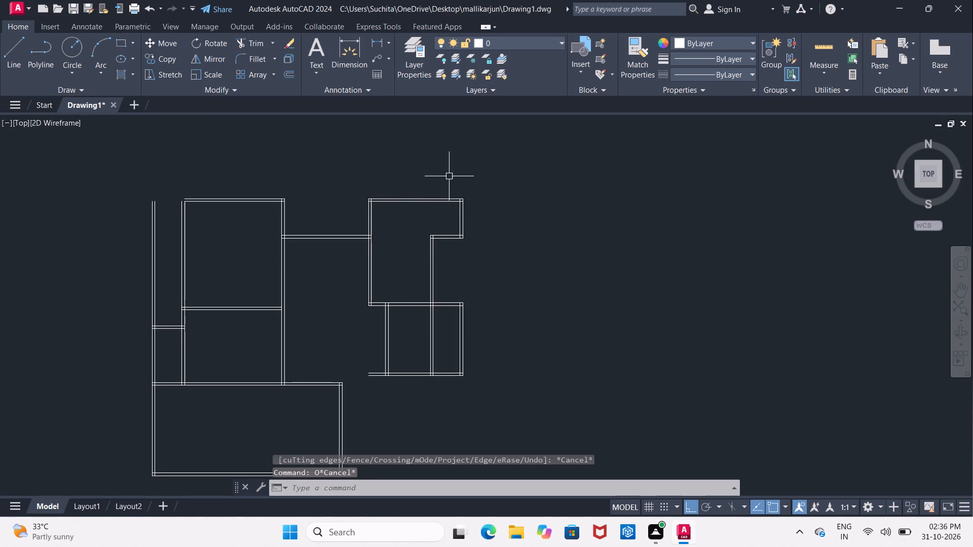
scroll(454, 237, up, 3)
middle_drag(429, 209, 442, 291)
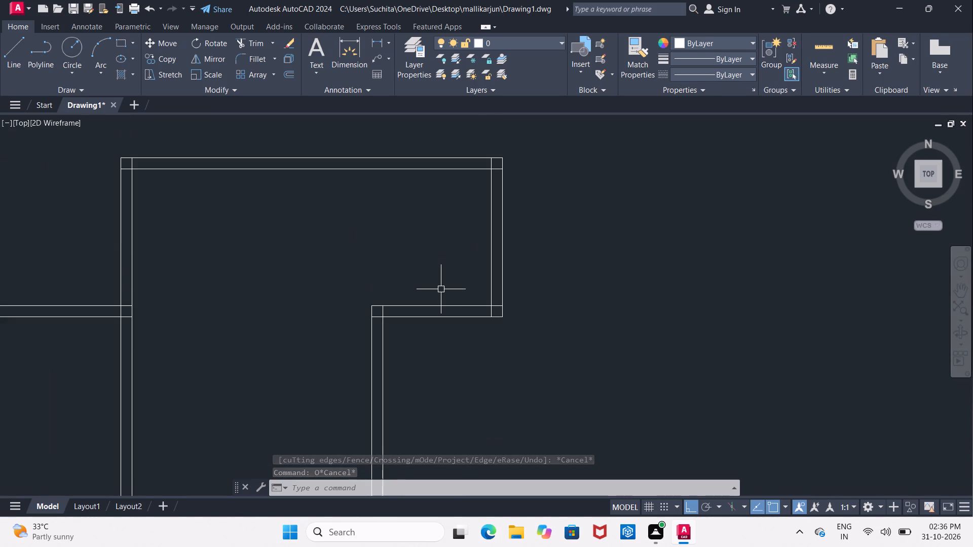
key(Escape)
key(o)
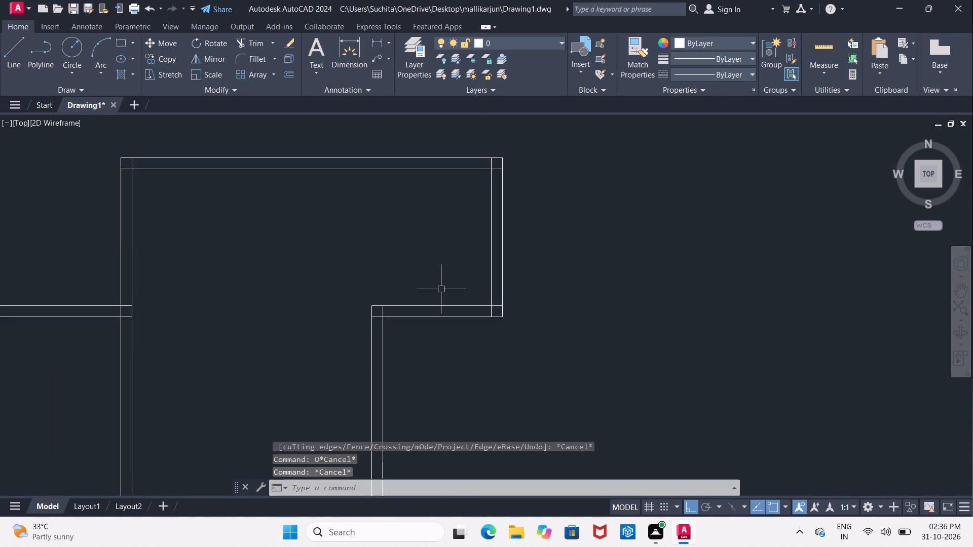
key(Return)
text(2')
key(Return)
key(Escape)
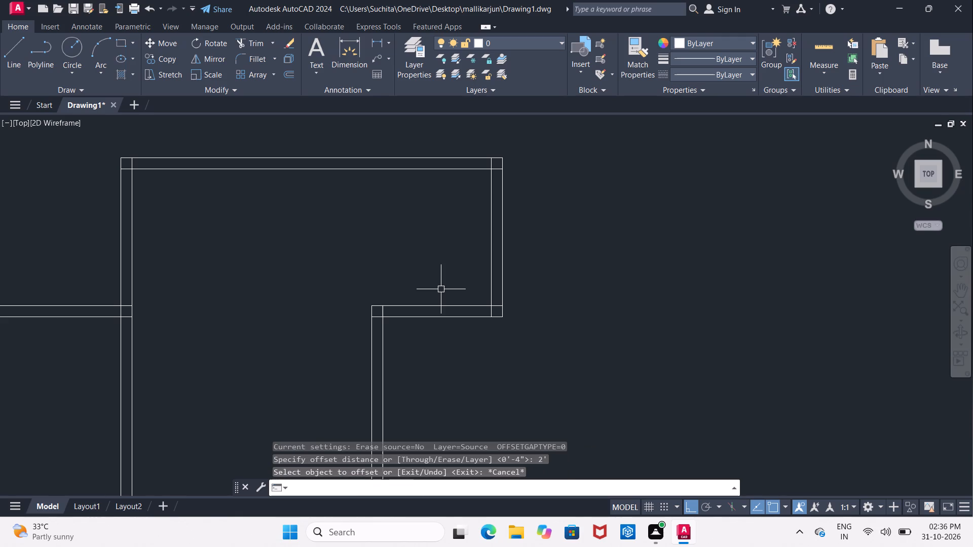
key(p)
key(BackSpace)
Offset the inner face of the upper east room's outermost east wall 1'6" westward.
key(o)
key(Return)
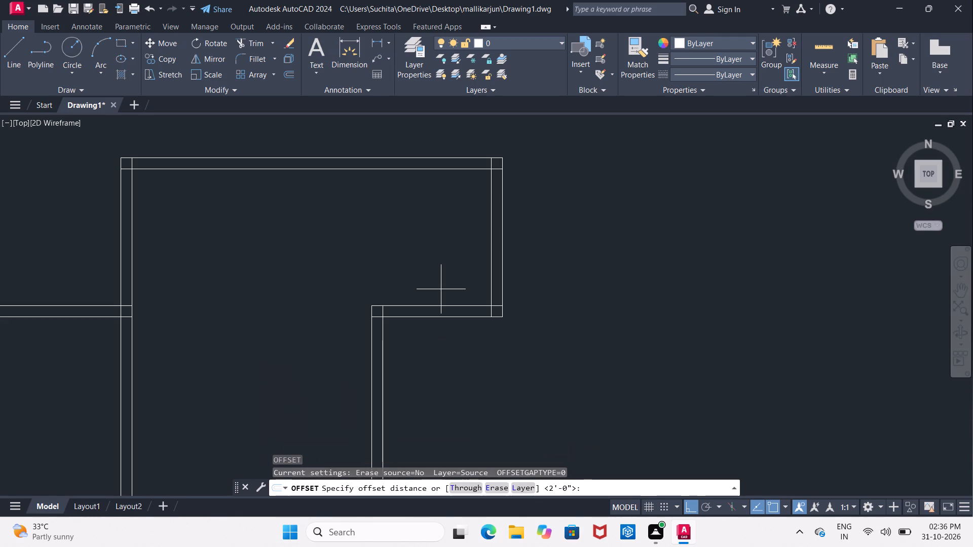
text(1')
text(6")
key(Return)
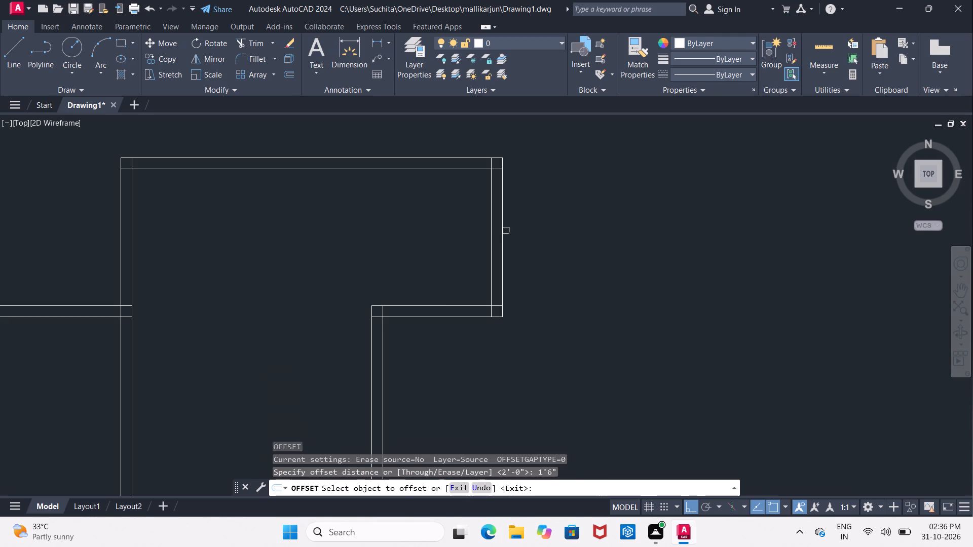
click(493, 268)
click(455, 268)
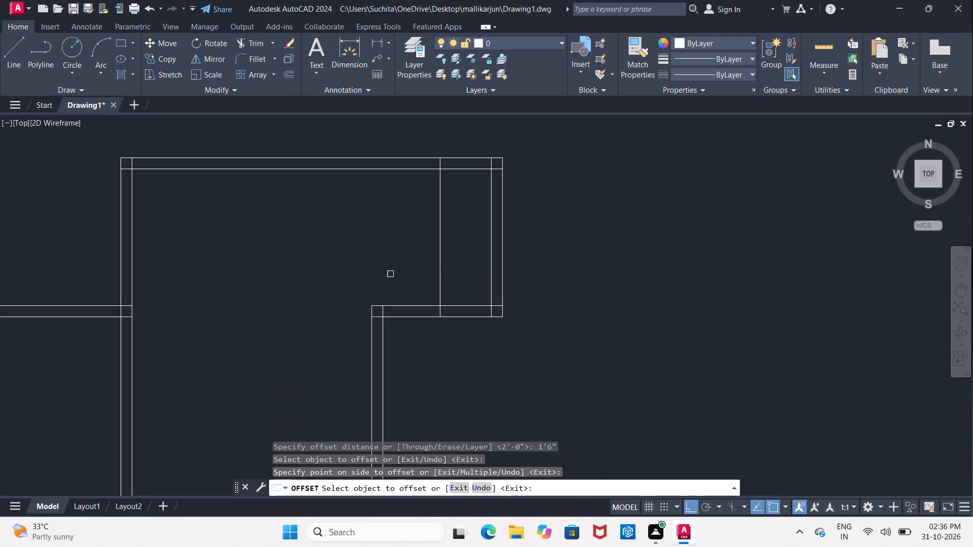
middle_drag(392, 275, 399, 264)
key(Escape)
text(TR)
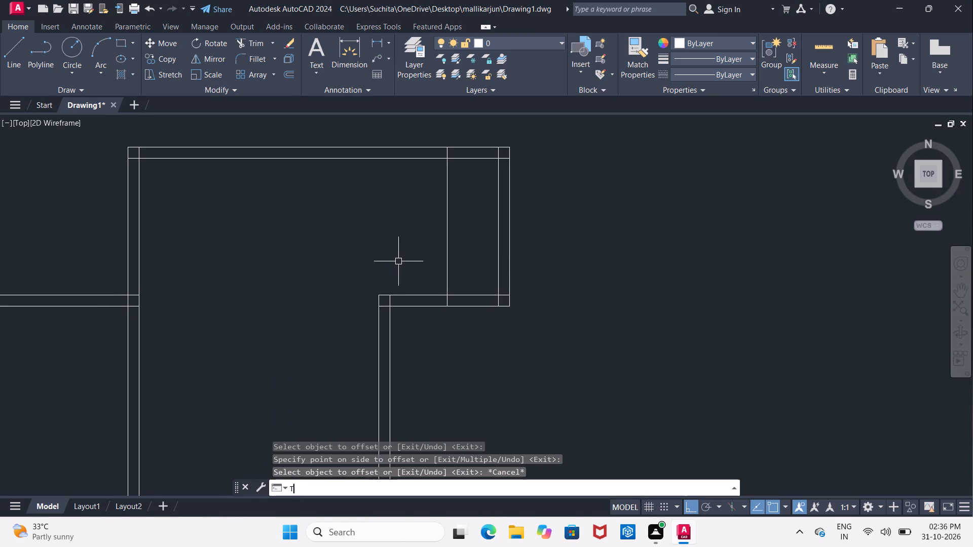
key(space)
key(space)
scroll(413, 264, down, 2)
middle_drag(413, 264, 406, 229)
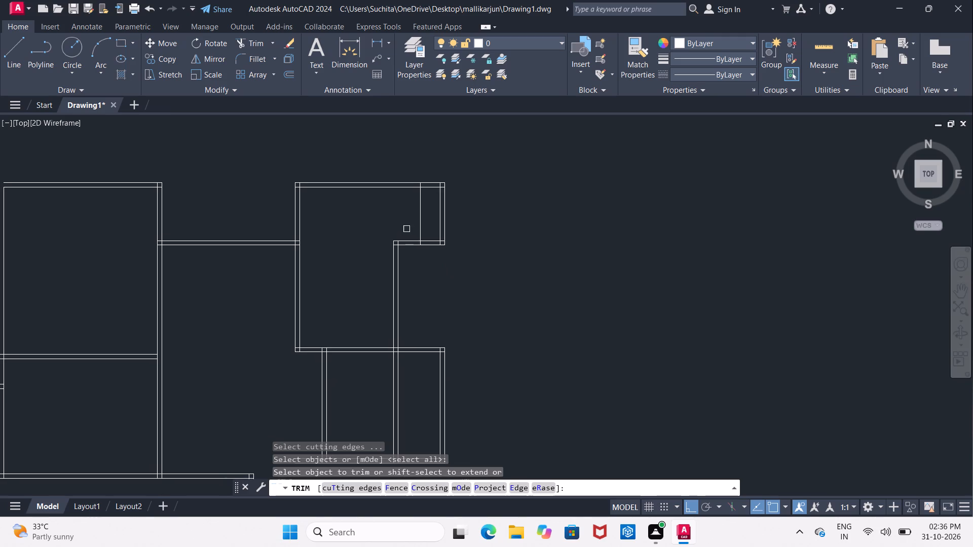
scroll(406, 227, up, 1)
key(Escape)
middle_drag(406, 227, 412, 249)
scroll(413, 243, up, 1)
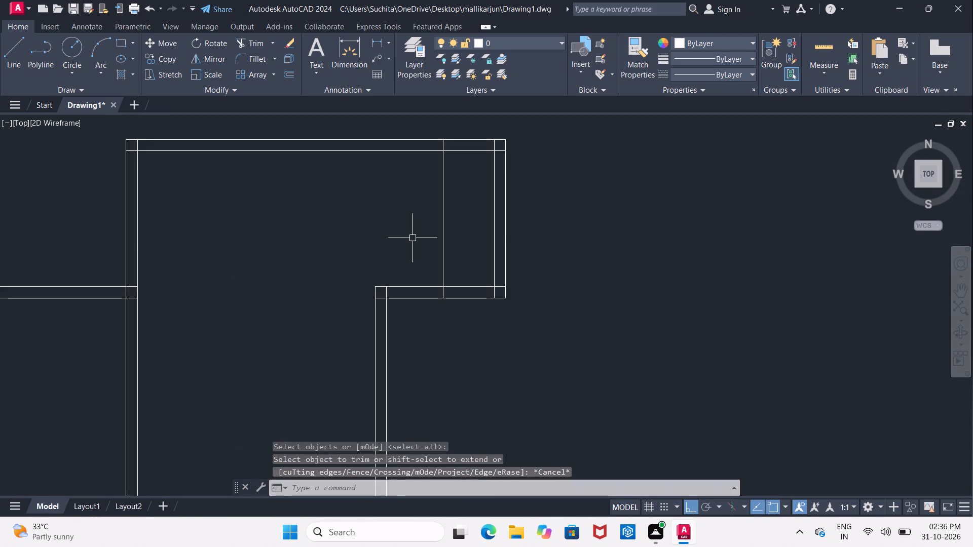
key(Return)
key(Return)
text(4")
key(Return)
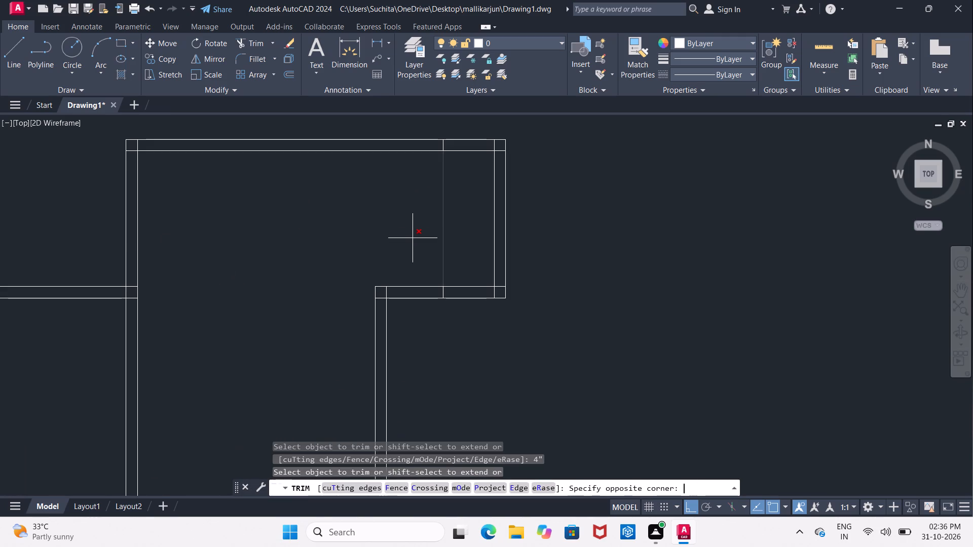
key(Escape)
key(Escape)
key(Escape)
Offset the new vertical line inside the upper east room 4" westward to give the wall its thickness.
key(o)
key(Return)
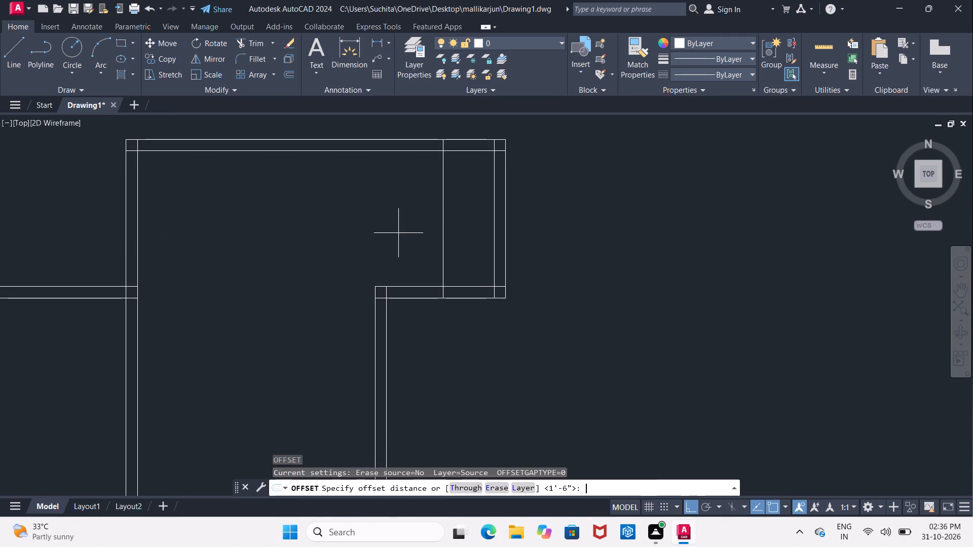
text(4")
key(Return)
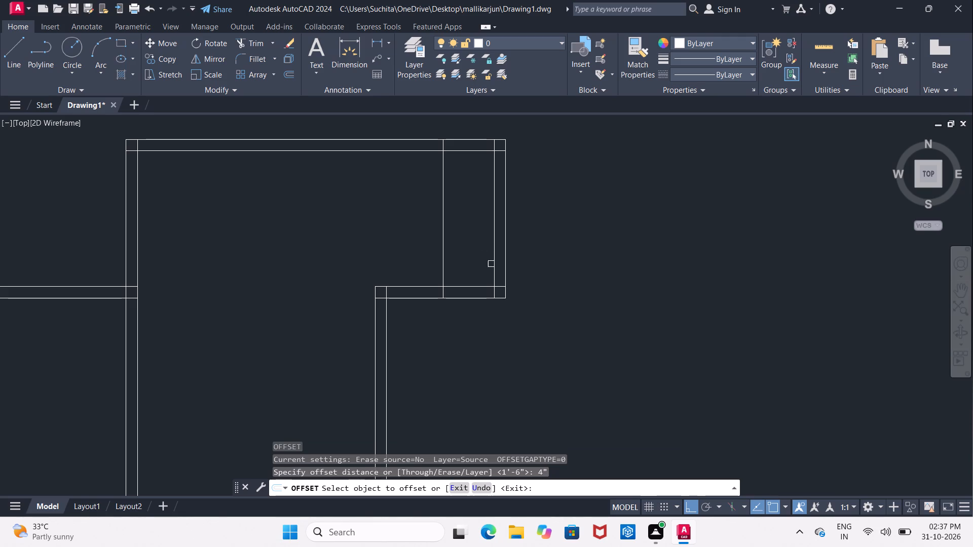
click(443, 257)
click(435, 257)
middle_drag(408, 257, 403, 229)
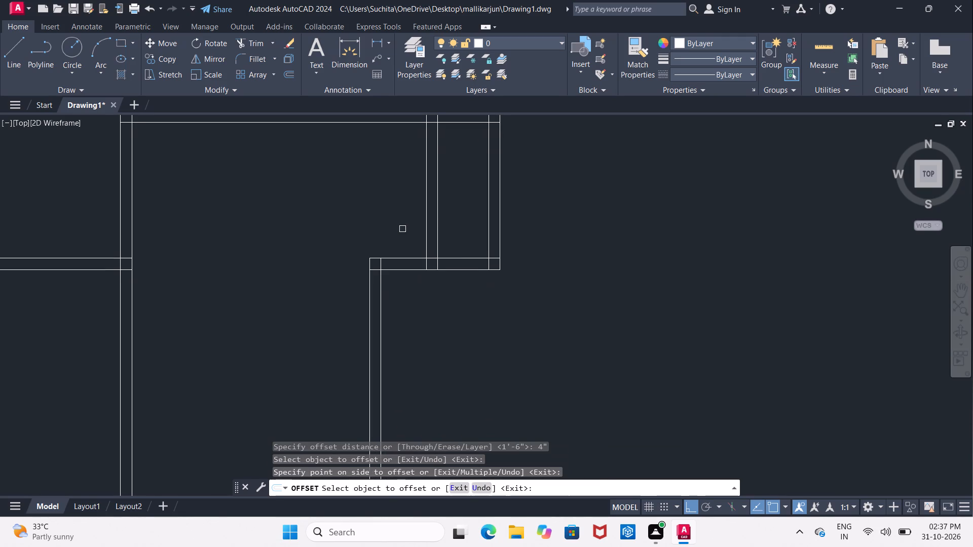
key(Escape)
middle_drag(392, 223, 390, 245)
key(Escape)
Extend both new vertical wall lines down to the lower east room's top wall.
scroll(388, 243, down, 1)
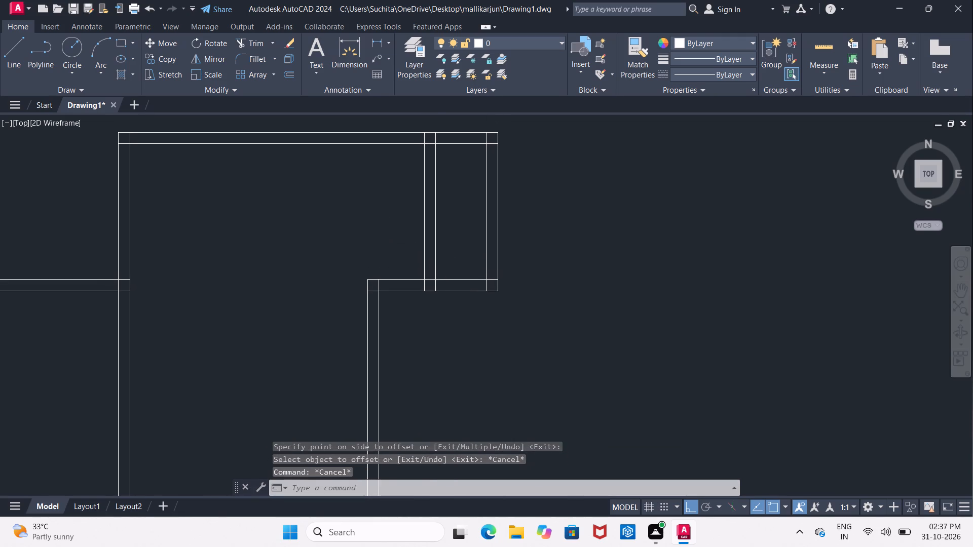
scroll(388, 243, down, 1)
middle_drag(387, 243, 377, 199)
key(Escape)
key(e)
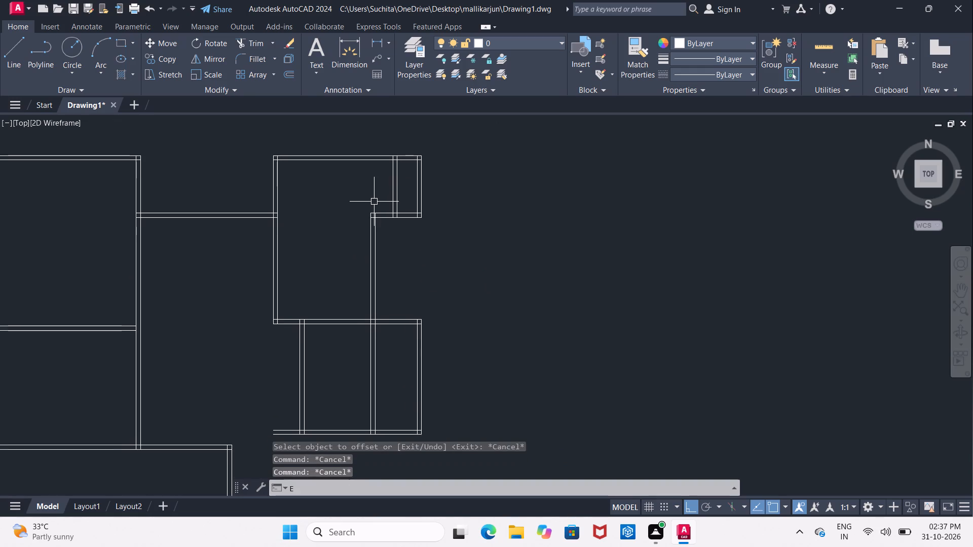
text(X)
key(space)
key(space)
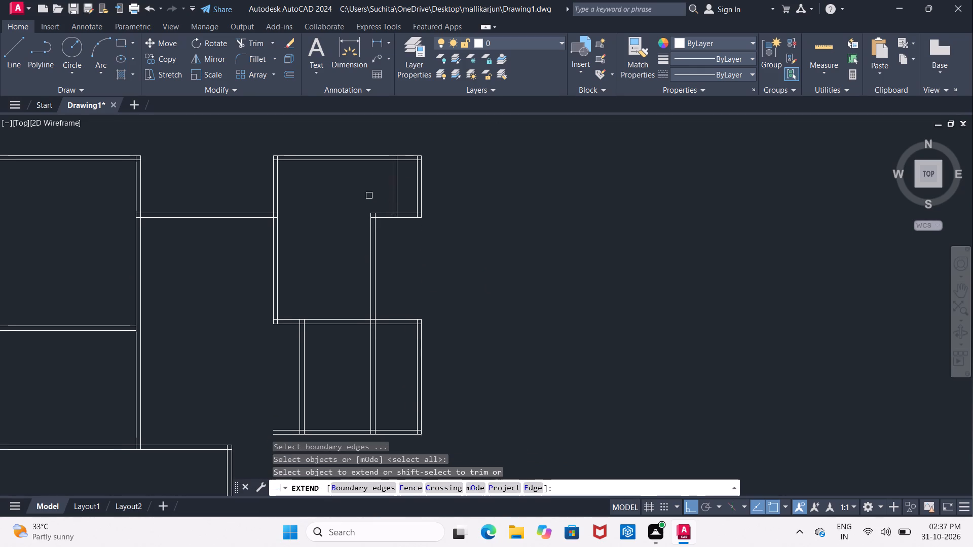
click(393, 198)
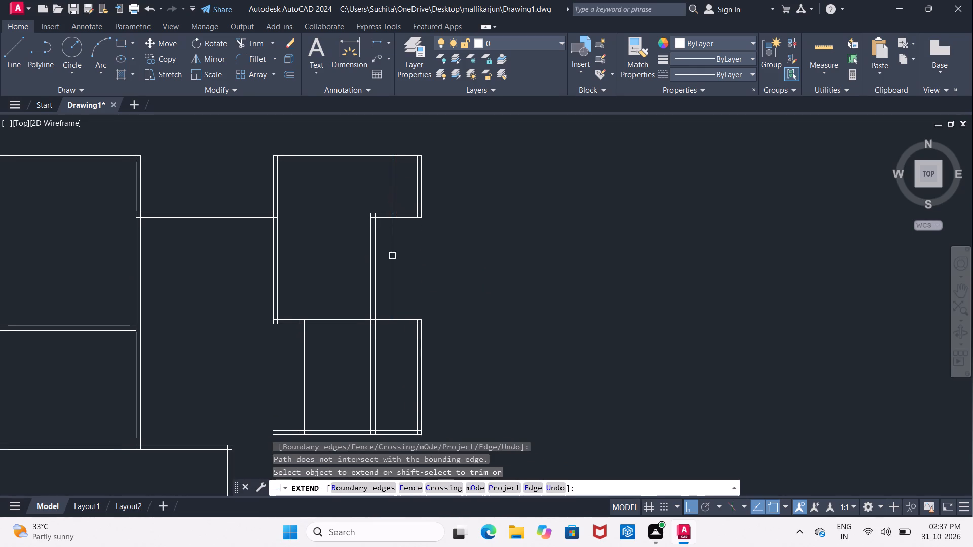
middle_drag(425, 284, 430, 268)
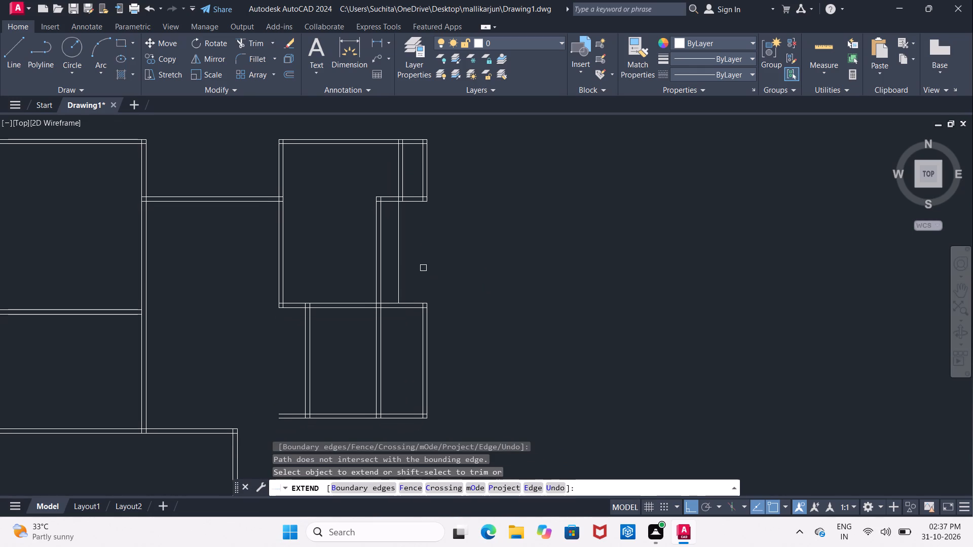
middle_drag(427, 264, 435, 288)
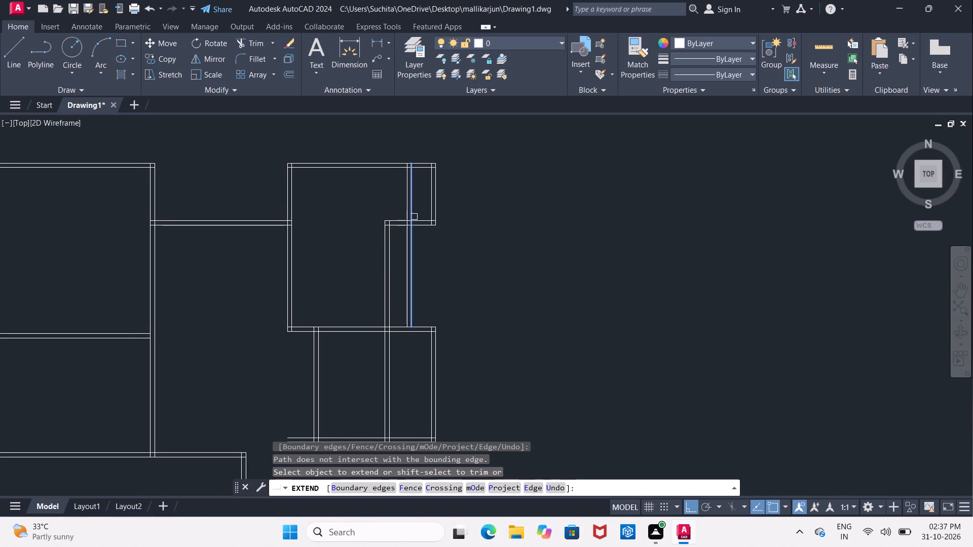
click(414, 217)
scroll(352, 247, up, 1)
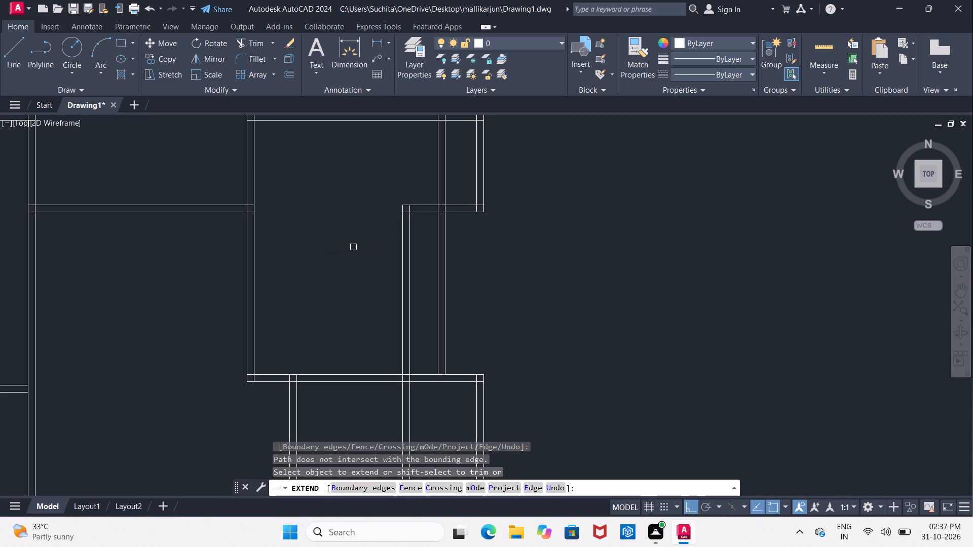
key(Escape)
Erase the two long vertical lines of the old recessed east wall that also run through the lower east room.
click(399, 290)
double_click(404, 292)
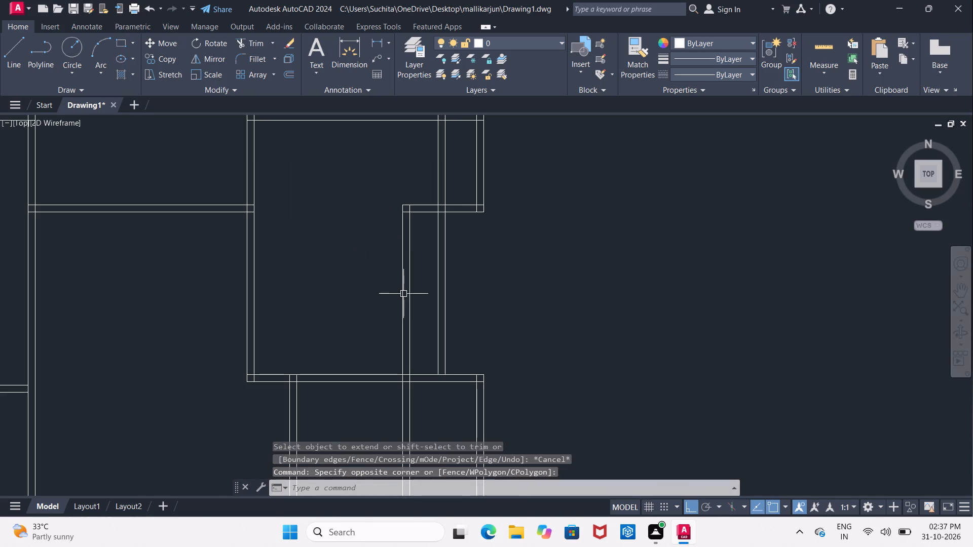
click(414, 284)
click(411, 287)
click(407, 288)
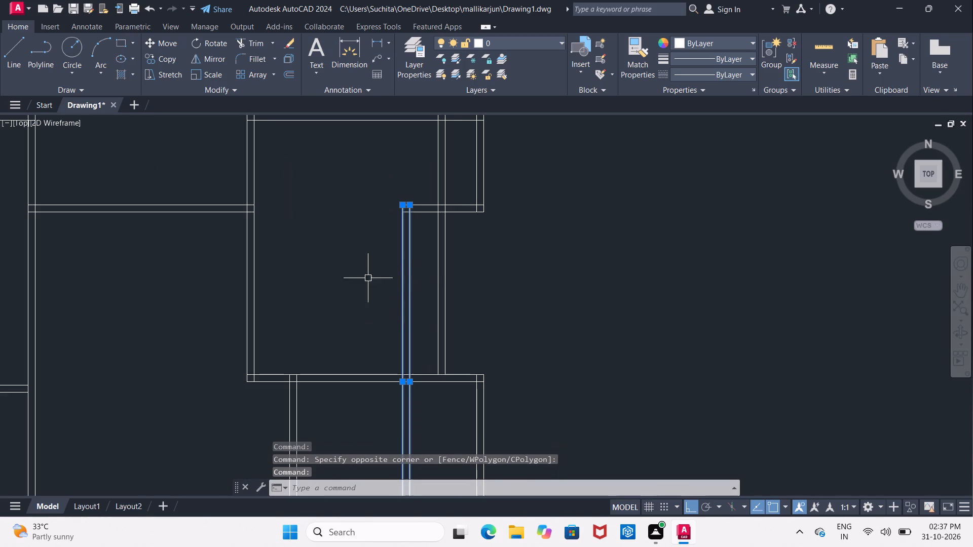
key(Delete)
Trim the horizontal recess wall lines west of the new recessed wall and the new wall's vertical lines above the recess.
text(TR)
key(space)
key(space)
drag(387, 185, 396, 206)
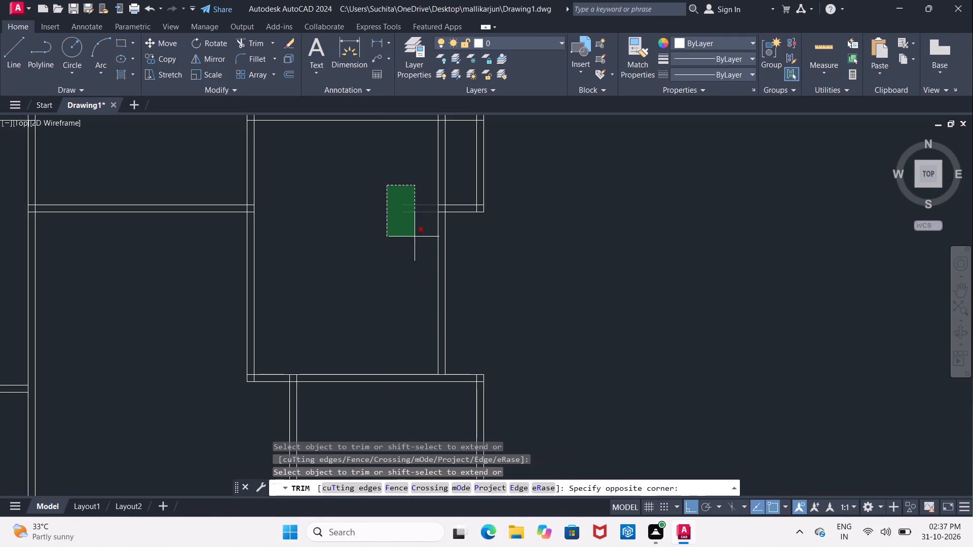
click(415, 238)
middle_drag(367, 193, 359, 231)
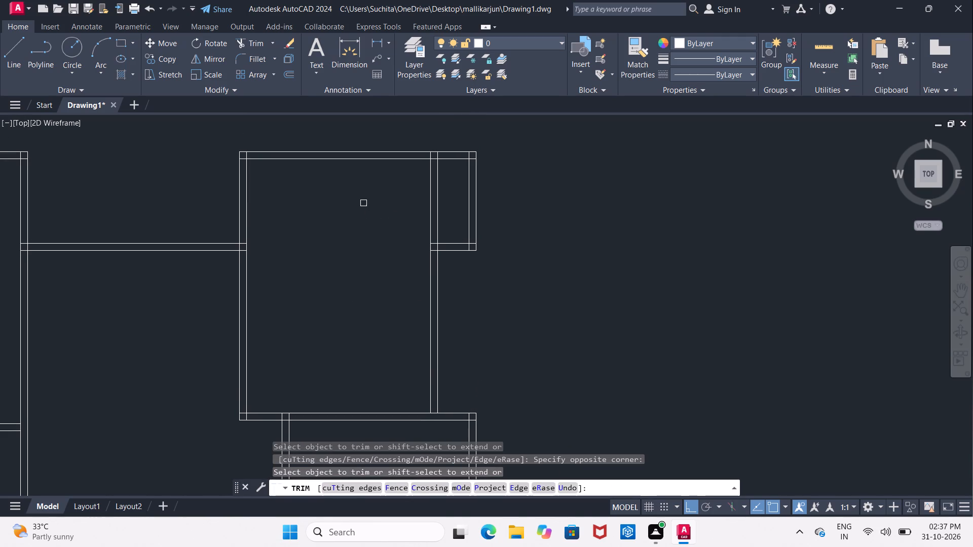
drag(409, 183, 422, 189)
click(446, 213)
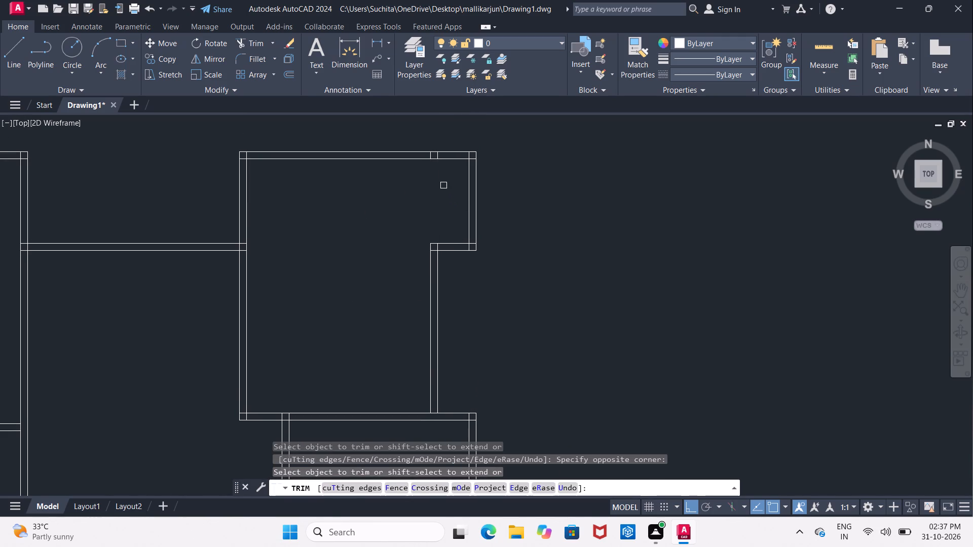
Erase the two short vertical line remnants within the upper east room's top wall.
scroll(441, 178, up, 2)
middle_drag(438, 171, 450, 253)
key(Escape)
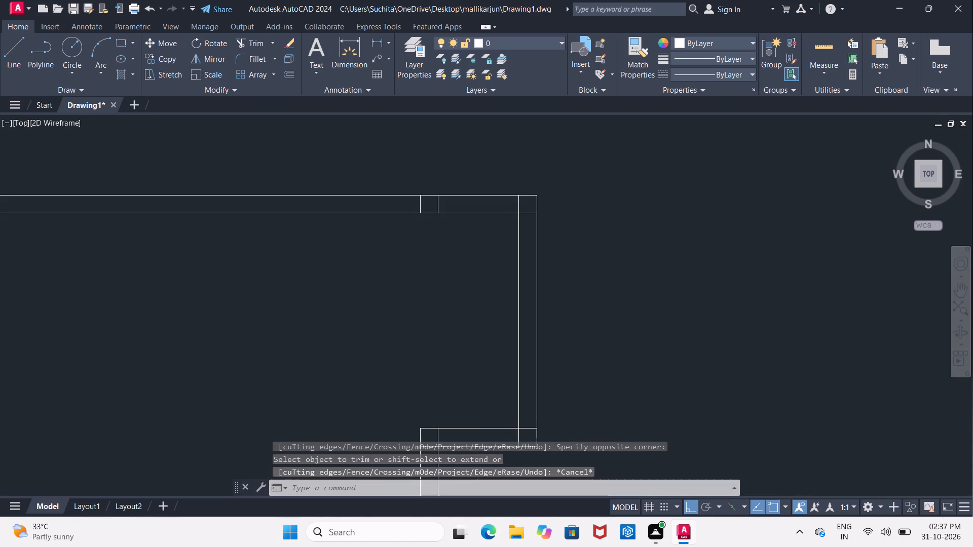
click(420, 208)
click(436, 207)
key(Delete)
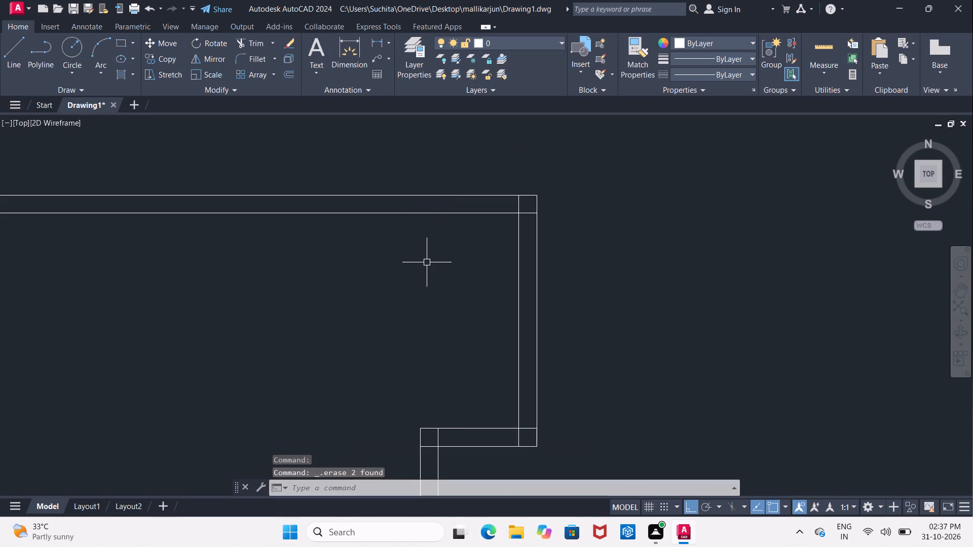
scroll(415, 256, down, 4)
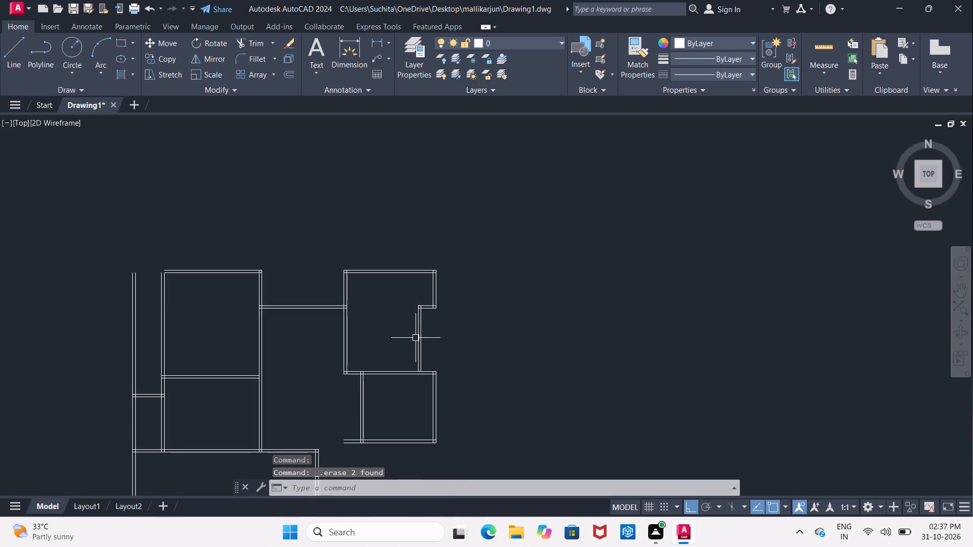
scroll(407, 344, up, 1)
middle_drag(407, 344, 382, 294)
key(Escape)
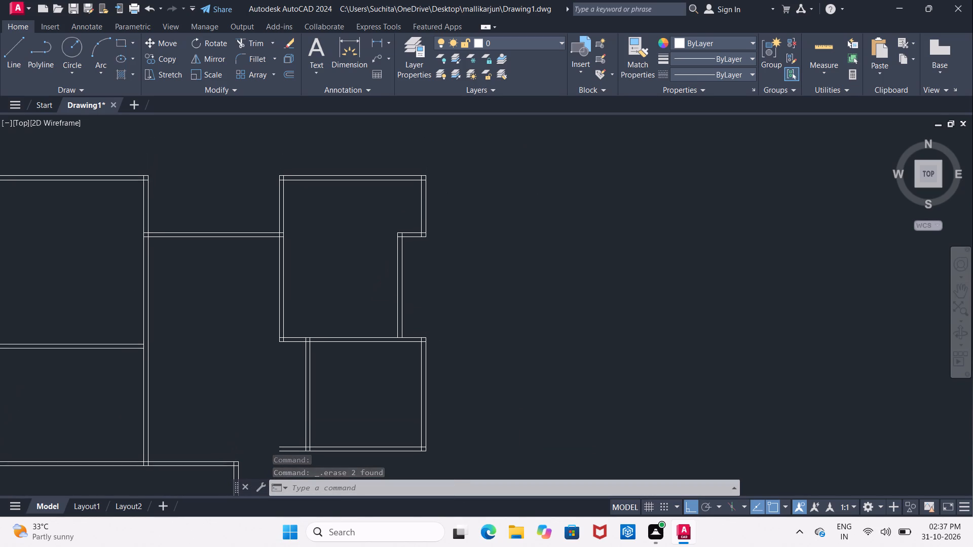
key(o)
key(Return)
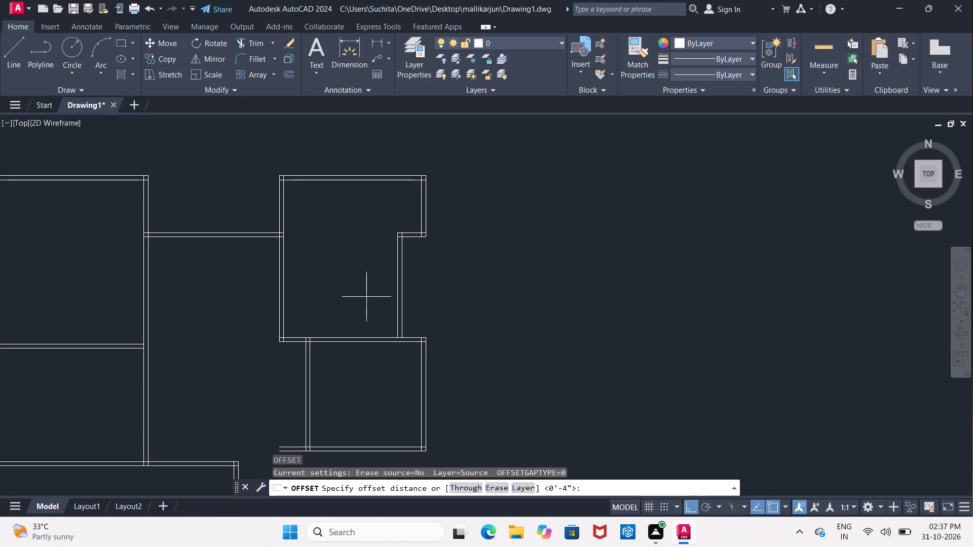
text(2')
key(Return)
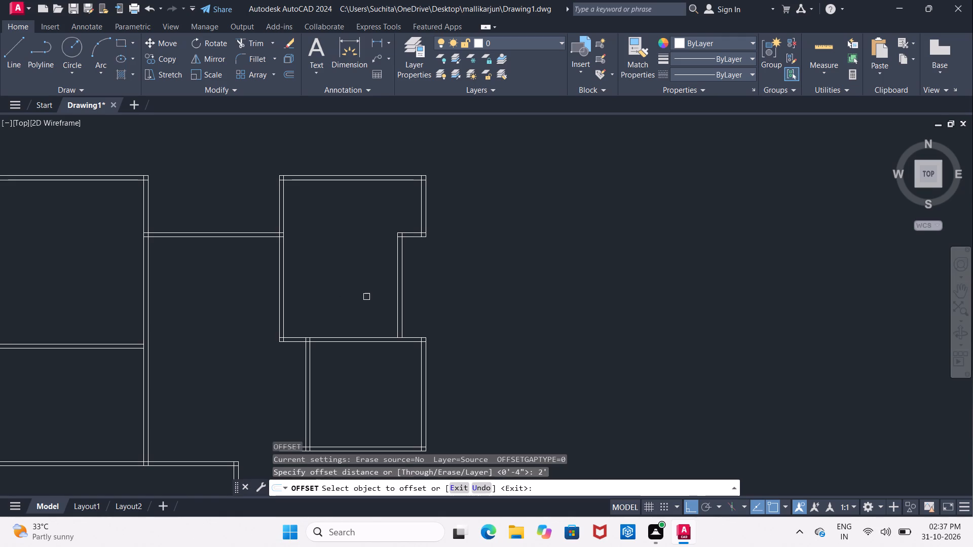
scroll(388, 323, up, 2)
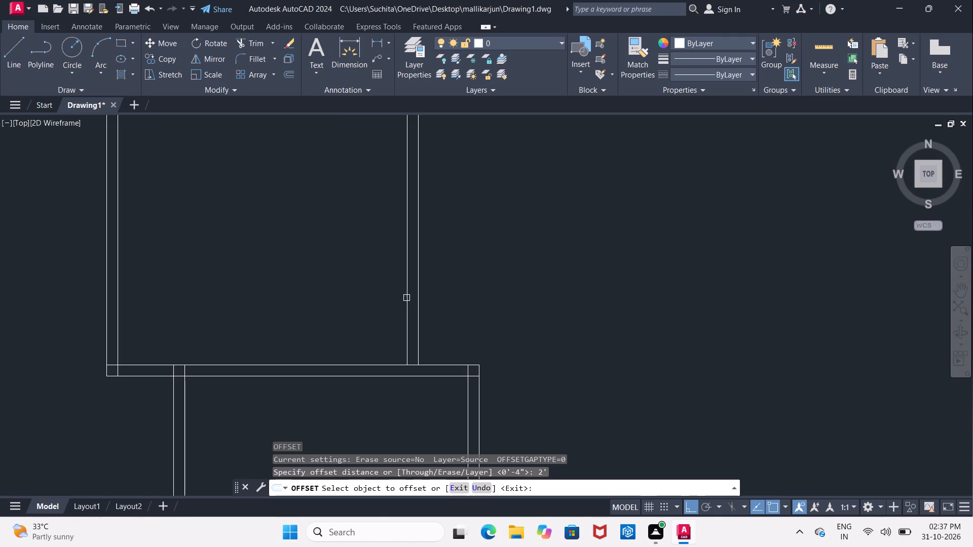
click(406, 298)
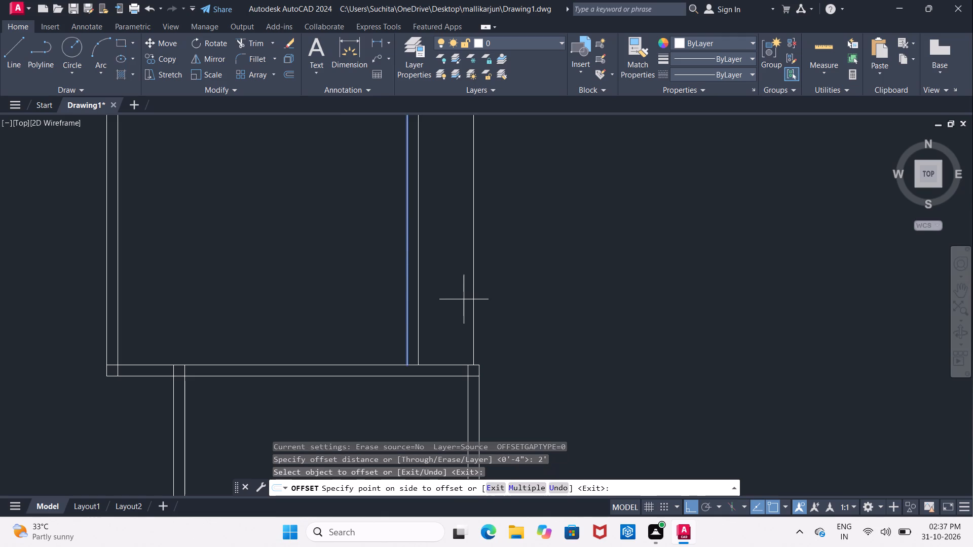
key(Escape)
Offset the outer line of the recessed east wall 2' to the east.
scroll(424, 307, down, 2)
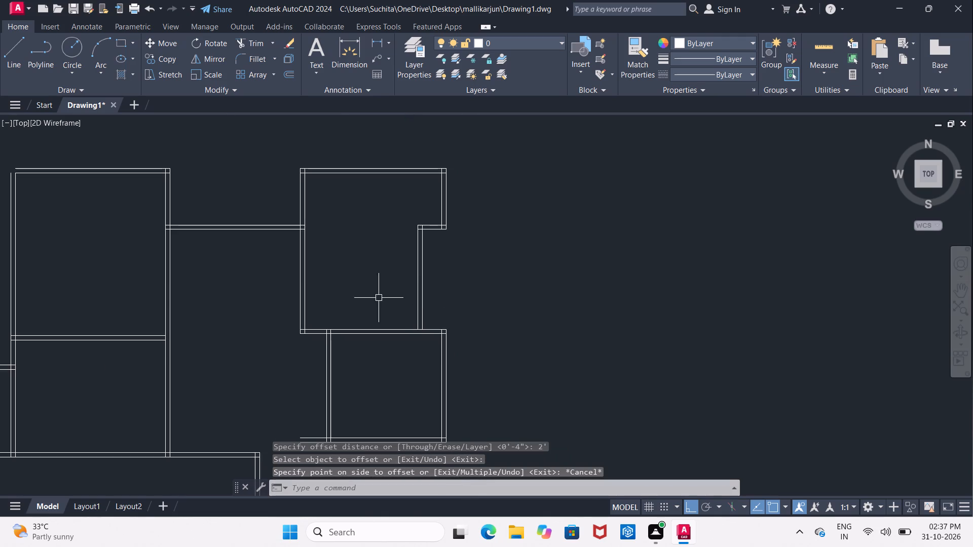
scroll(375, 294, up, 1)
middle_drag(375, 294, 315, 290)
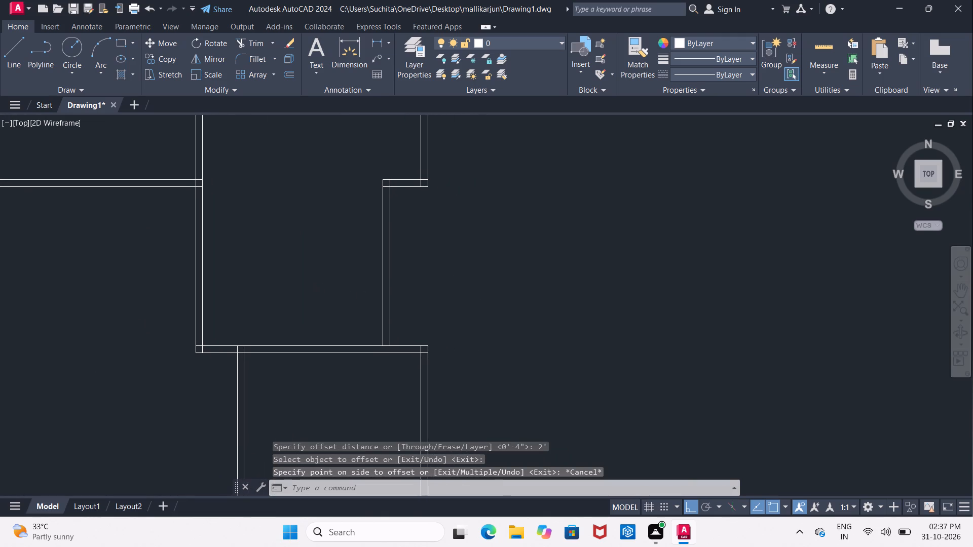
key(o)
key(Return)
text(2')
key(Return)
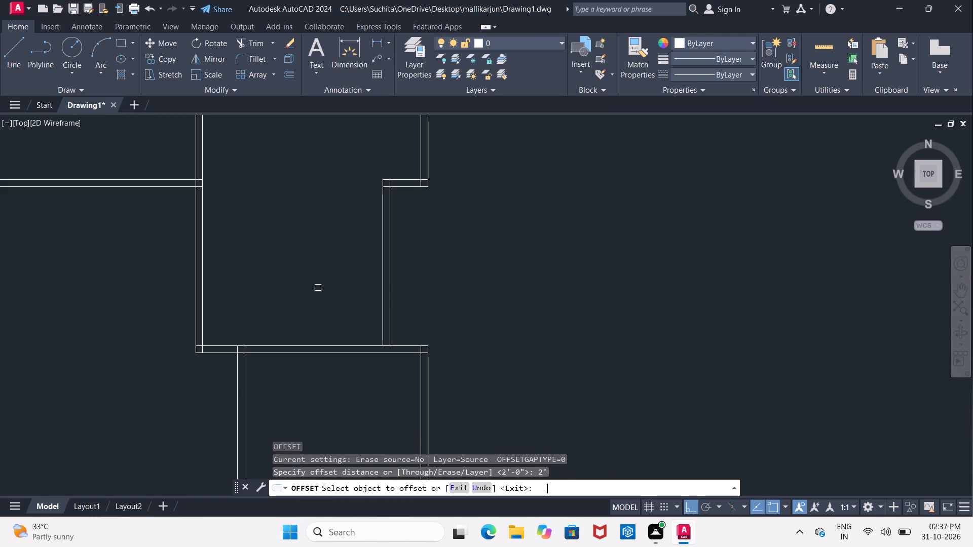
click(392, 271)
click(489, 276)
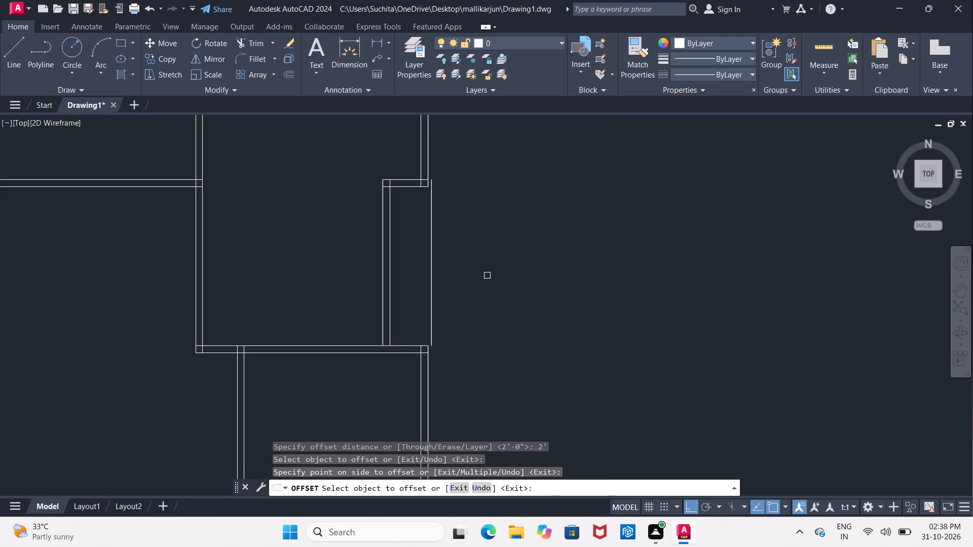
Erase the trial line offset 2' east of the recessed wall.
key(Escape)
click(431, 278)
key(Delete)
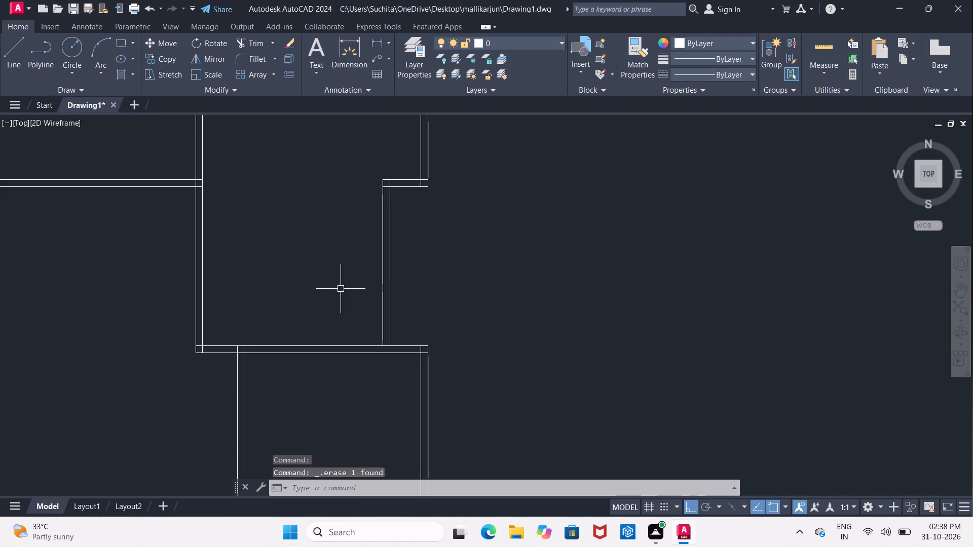
Offset the outer line of the recessed east wall 2'6" to the east.
key(o)
key(Return)
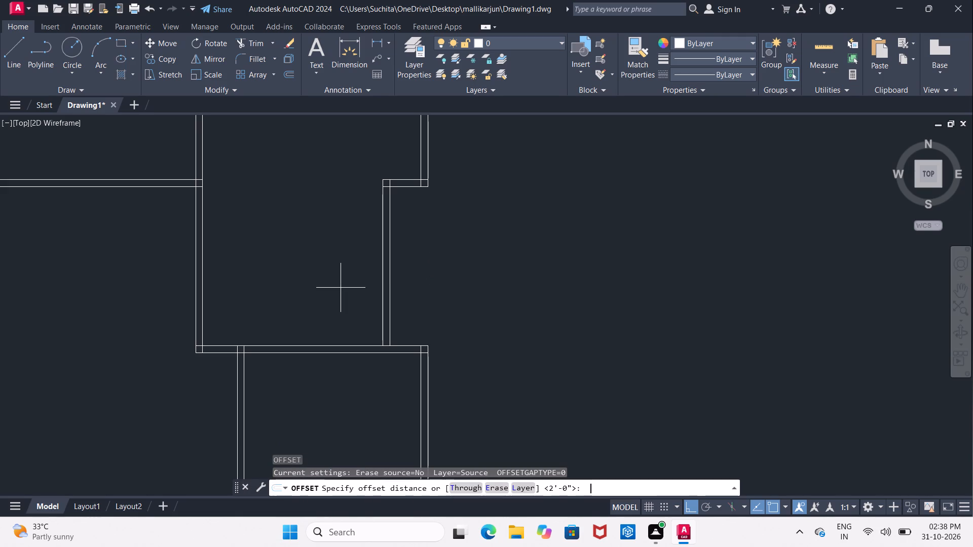
text(2'6")
key(Return)
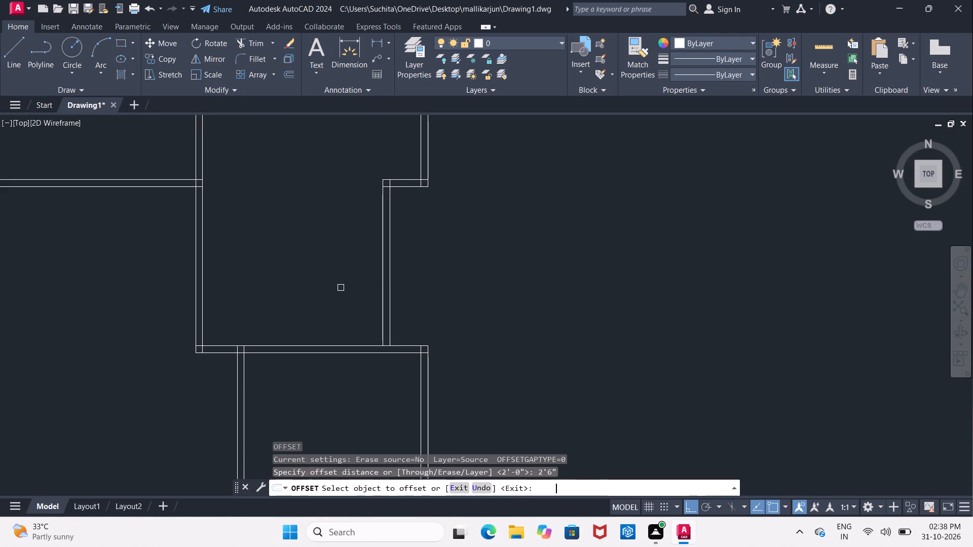
drag(389, 290, 394, 292)
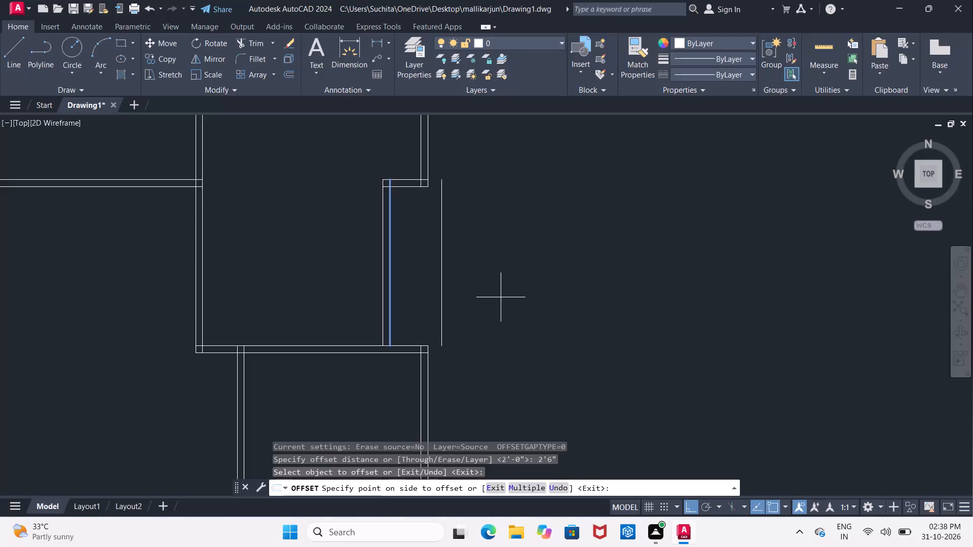
click(512, 303)
middle_drag(509, 336, 508, 271)
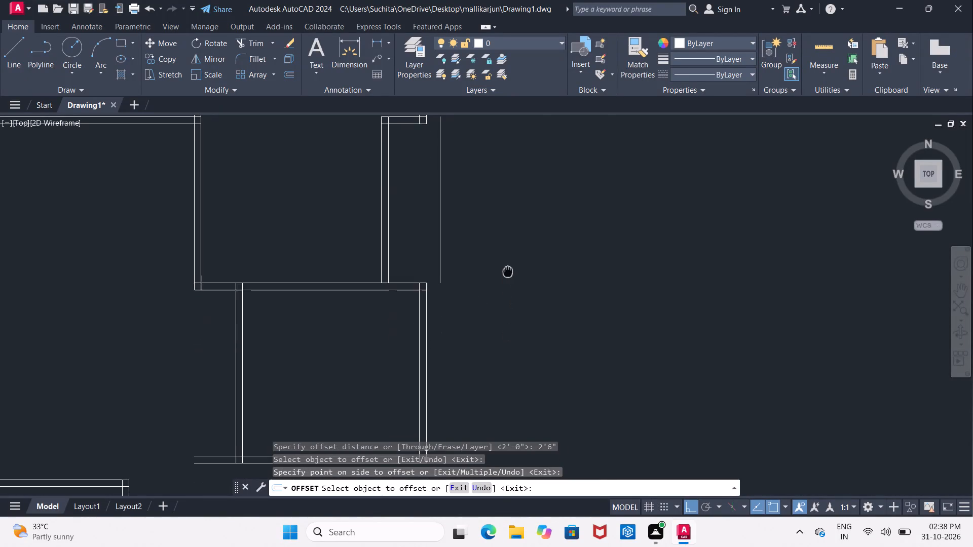
middle_drag(508, 271, 507, 265)
scroll(507, 265, down, 2)
scroll(448, 240, up, 2)
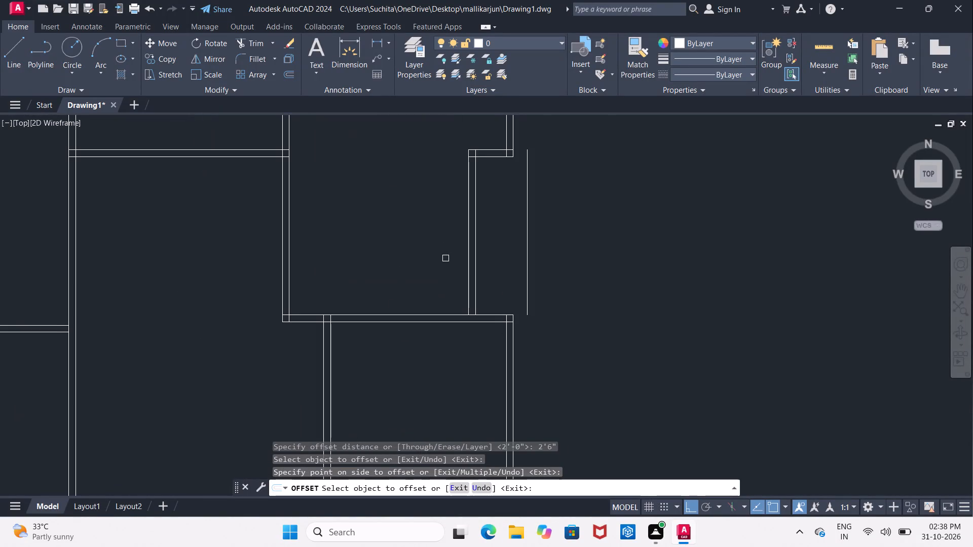
middle_drag(445, 258, 398, 296)
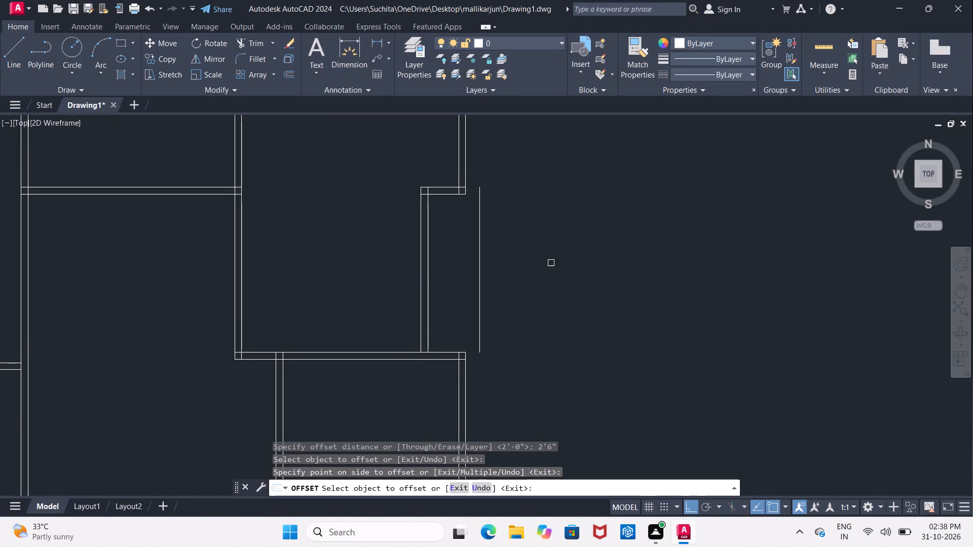
Offset the new line east of the recess by 4" to the east to form a second wall face.
key(Return)
key(Return)
text(4")
key(Return)
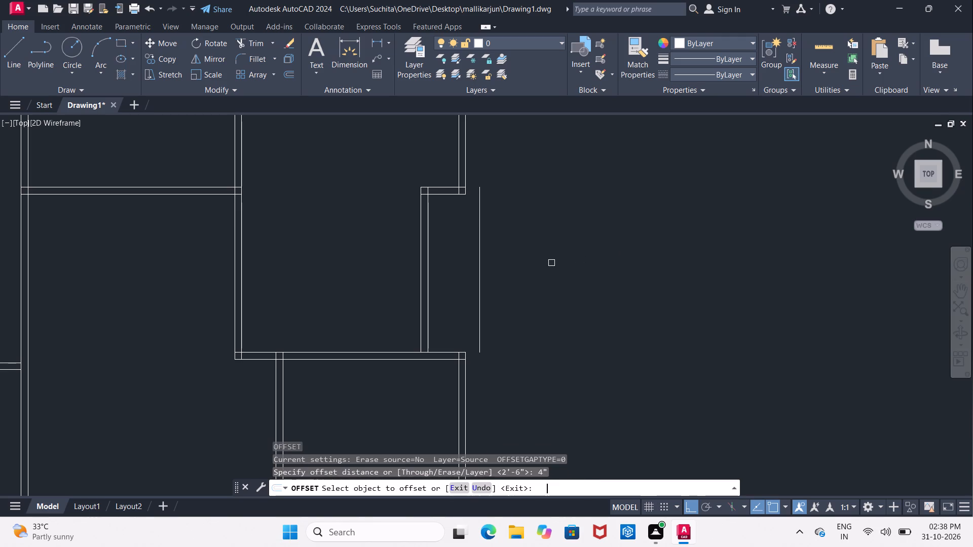
drag(481, 309, 486, 310)
click(534, 313)
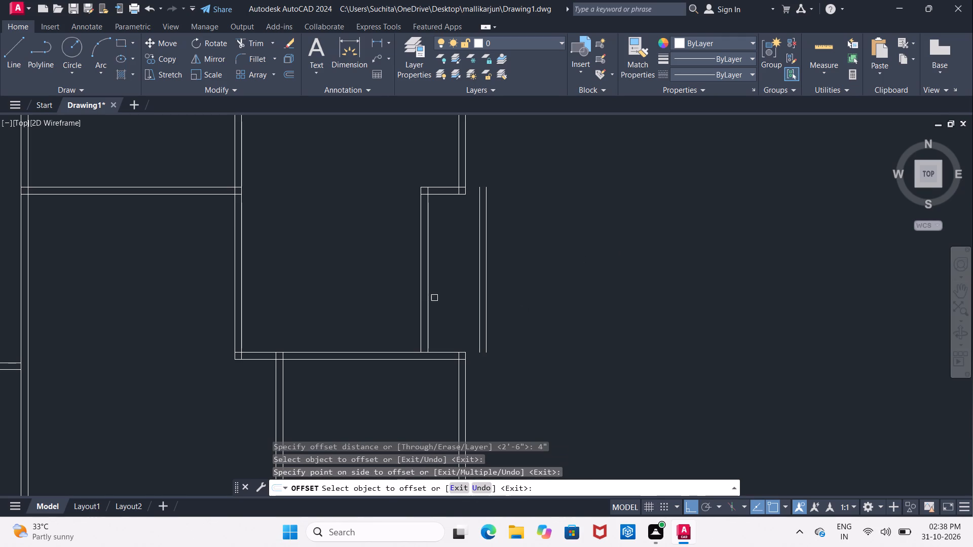
key(Escape)
Extend both horizontal wall lines at the top of the recess east to the outer face of the new wall.
text(EX)
key(space)
key(space)
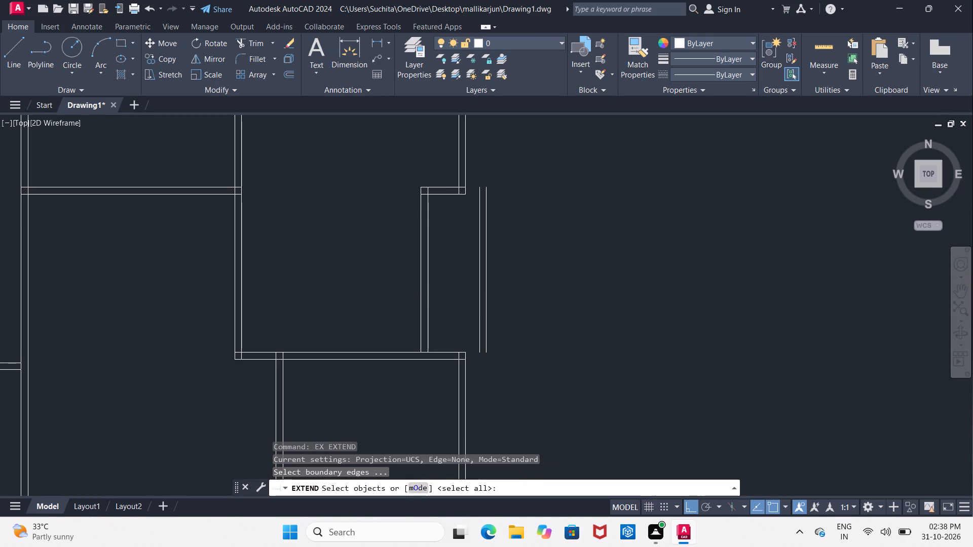
scroll(452, 194, up, 2)
click(452, 196)
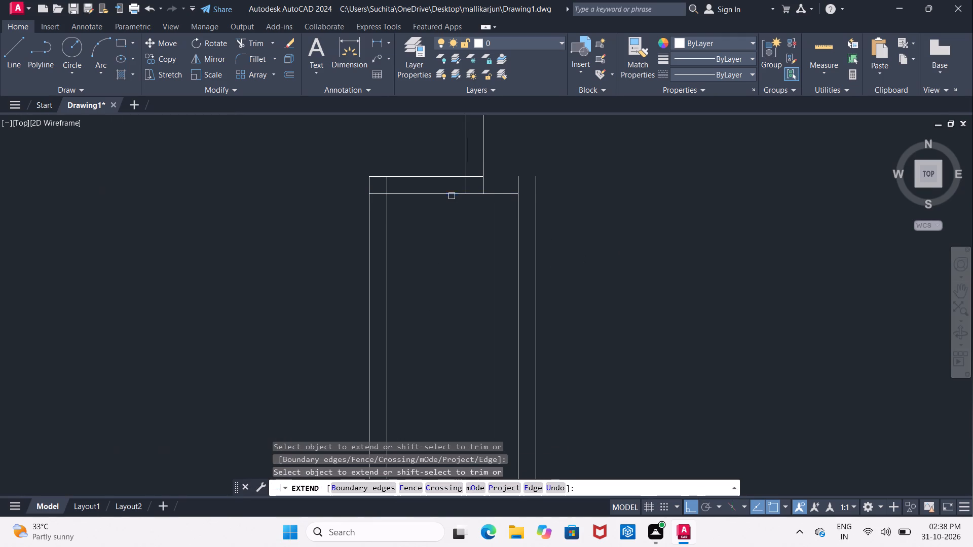
click(501, 193)
click(453, 178)
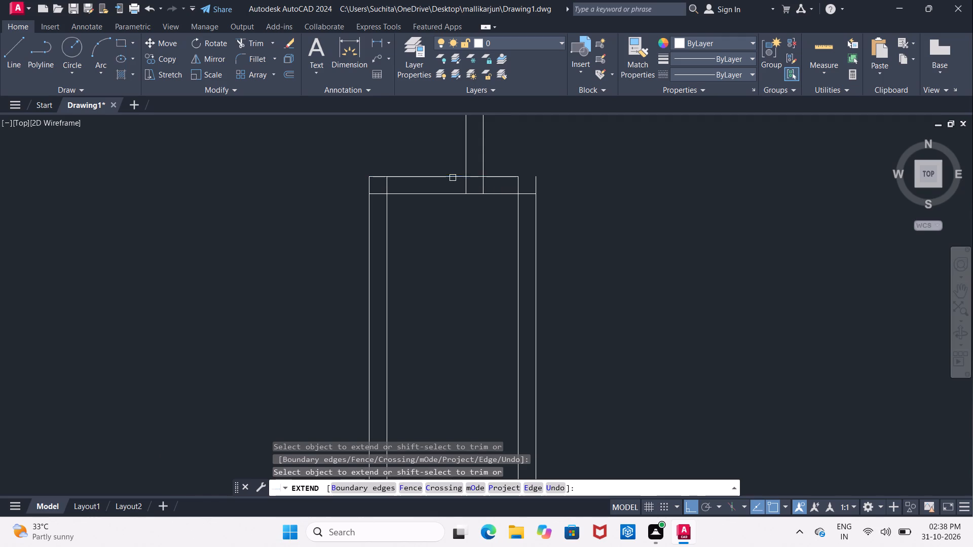
click(501, 178)
scroll(490, 214, down, 2)
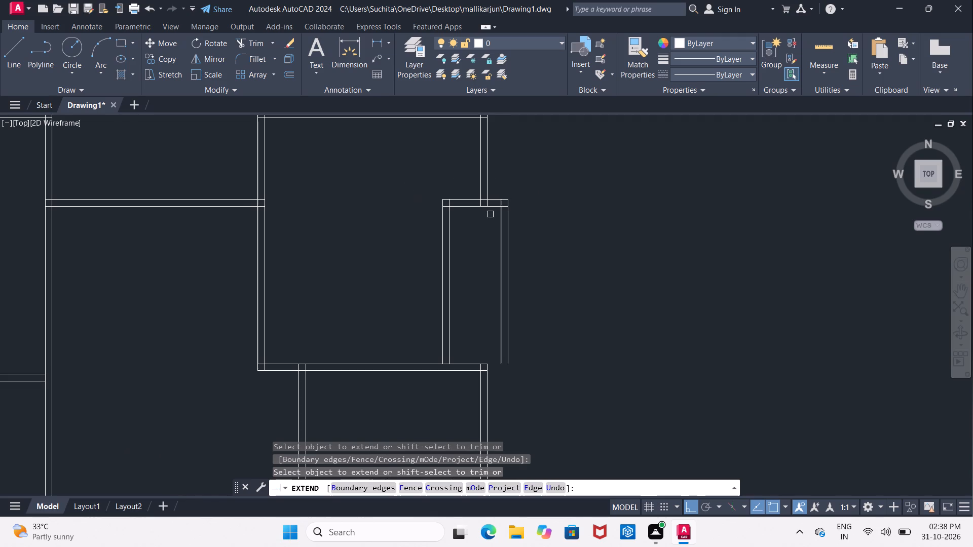
middle_drag(484, 225, 482, 230)
key(Escape)
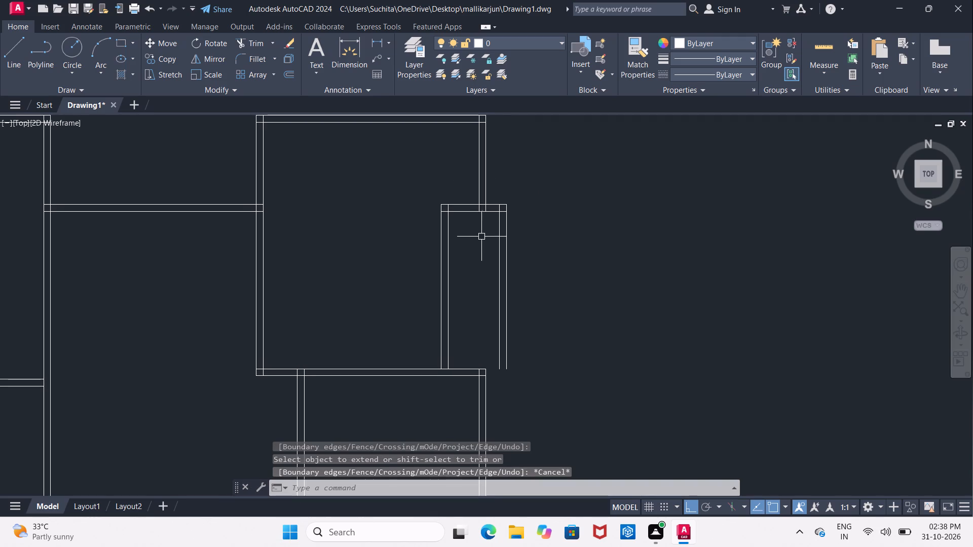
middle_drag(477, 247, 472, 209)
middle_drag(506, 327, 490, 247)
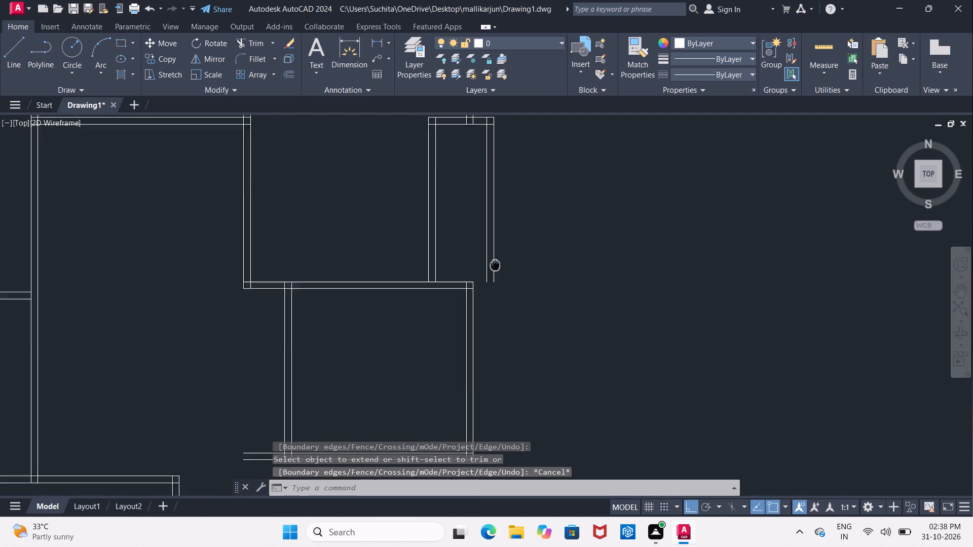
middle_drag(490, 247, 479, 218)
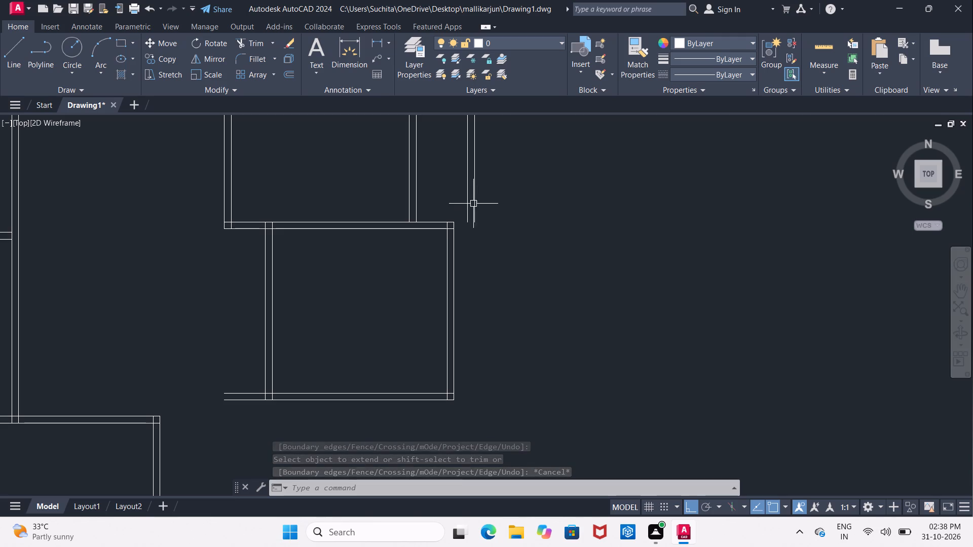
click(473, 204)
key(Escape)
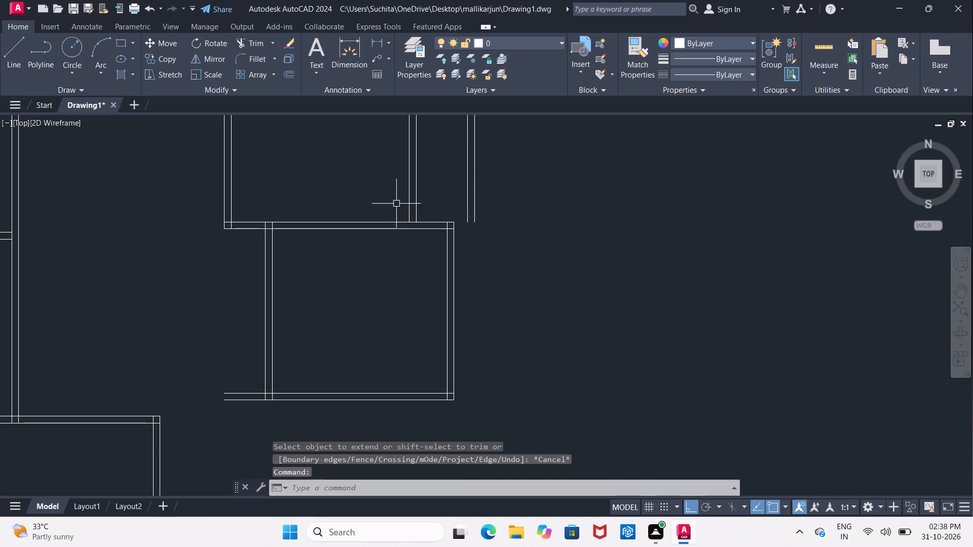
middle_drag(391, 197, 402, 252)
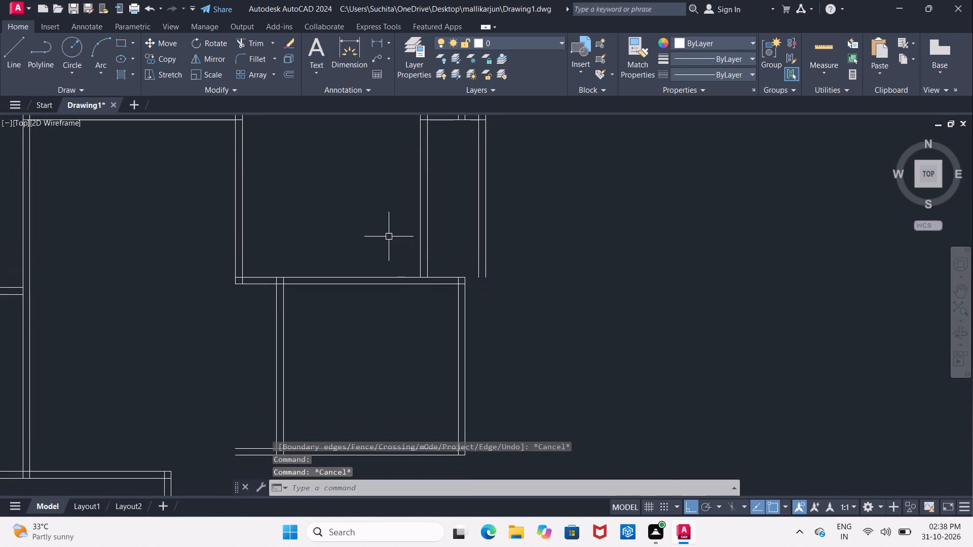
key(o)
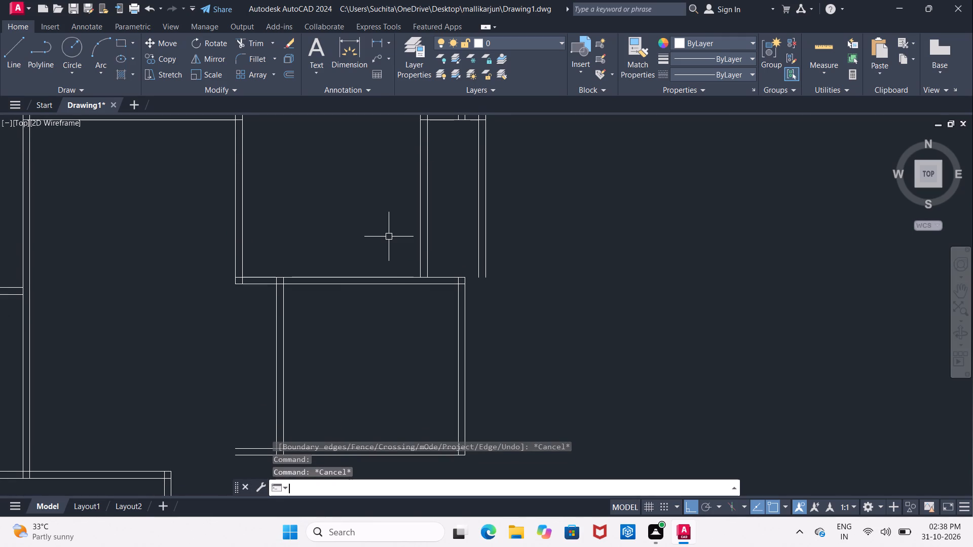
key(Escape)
Measure the lower east room's clear width between its vertical partition and east wall along the bottom wall with a linear dimension.
middle_drag(382, 228, 348, 142)
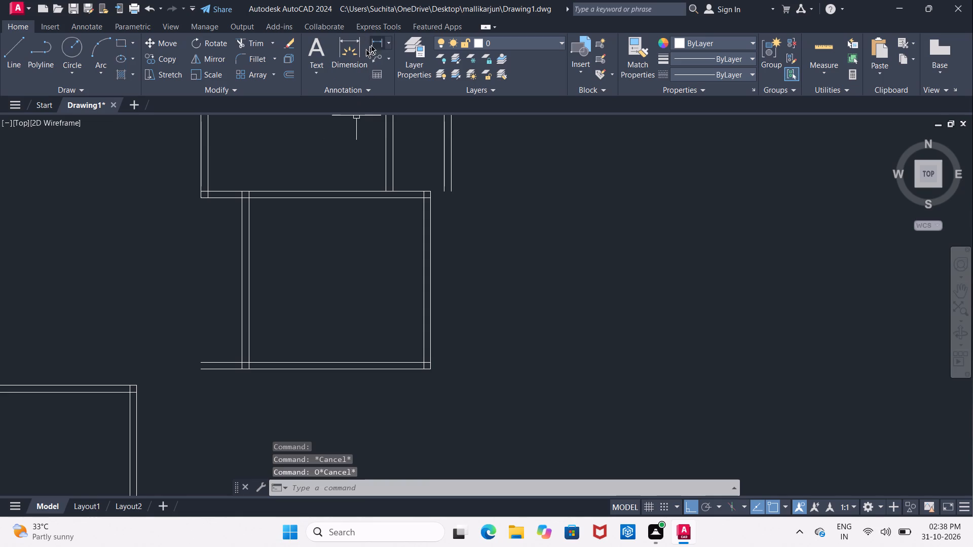
click(380, 40)
click(249, 360)
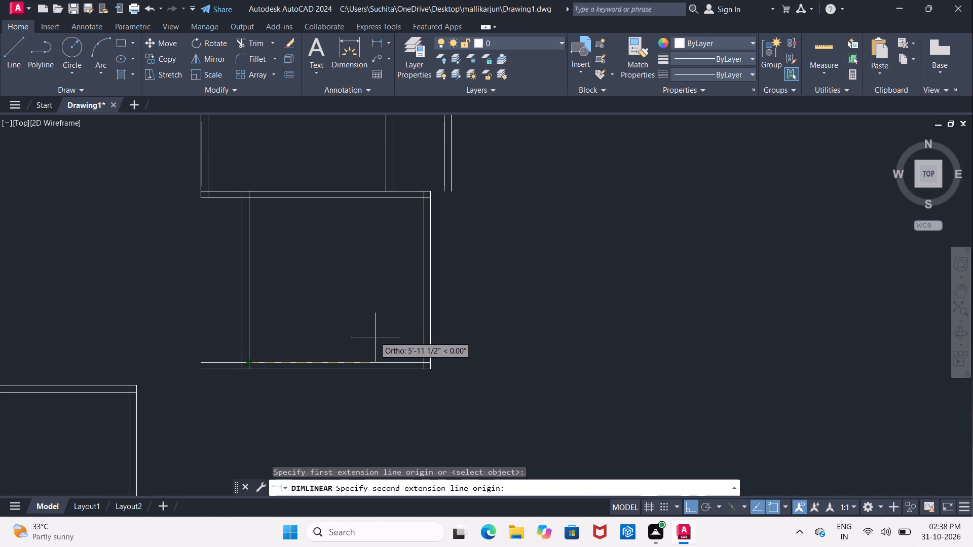
click(426, 362)
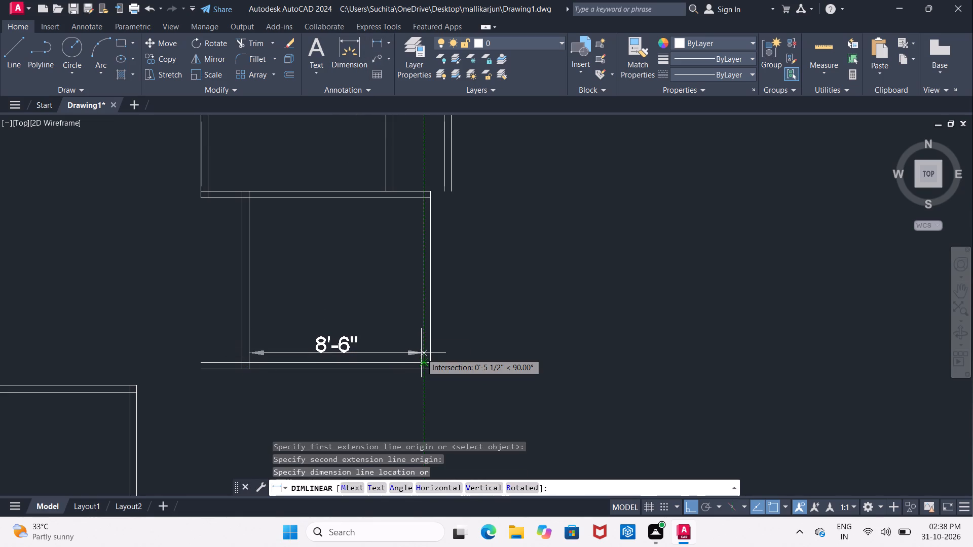
key(Escape)
Erase both vertical partition lines at the west side of the lower east room.
click(245, 321)
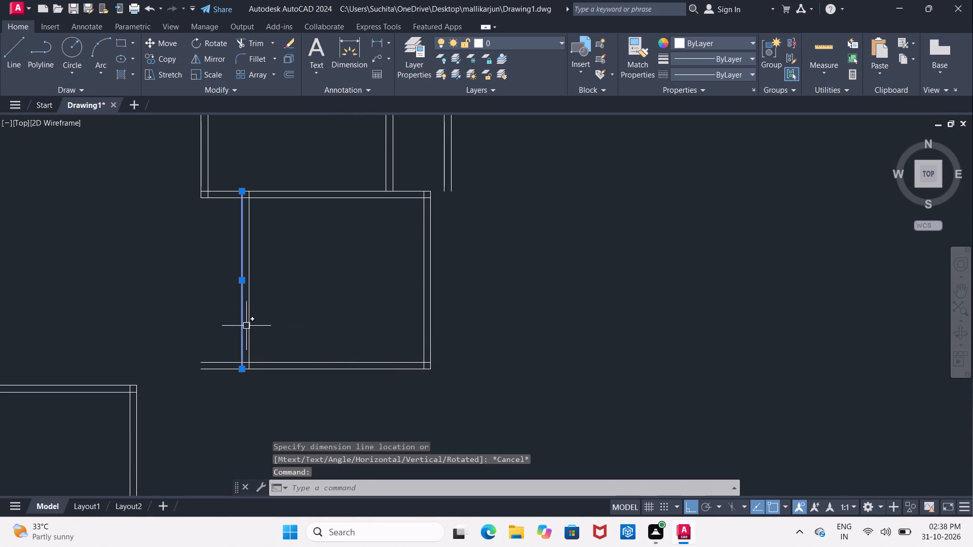
click(250, 323)
key(Delete)
Offset the inner line of the lower east room's east wall 5' to the west.
key(o)
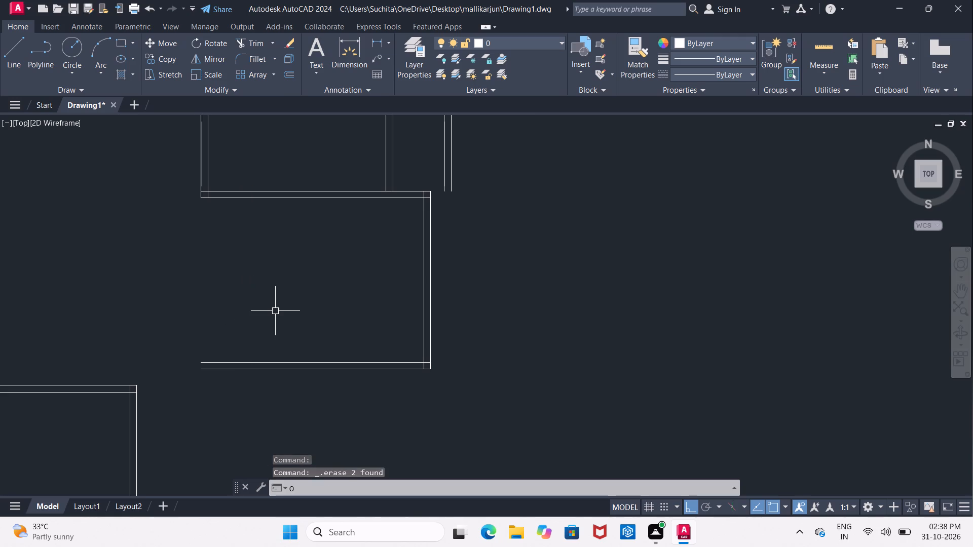
key(Return)
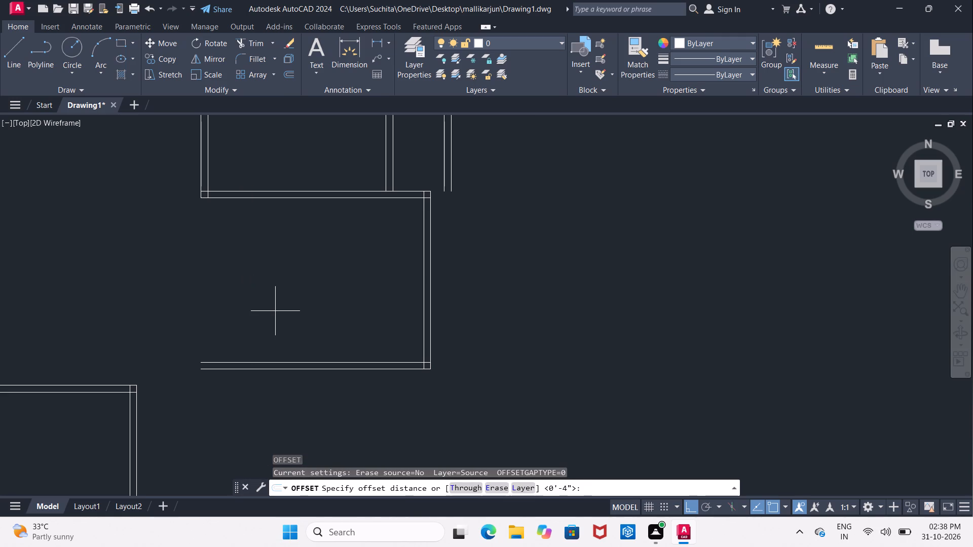
text(5')
key(Return)
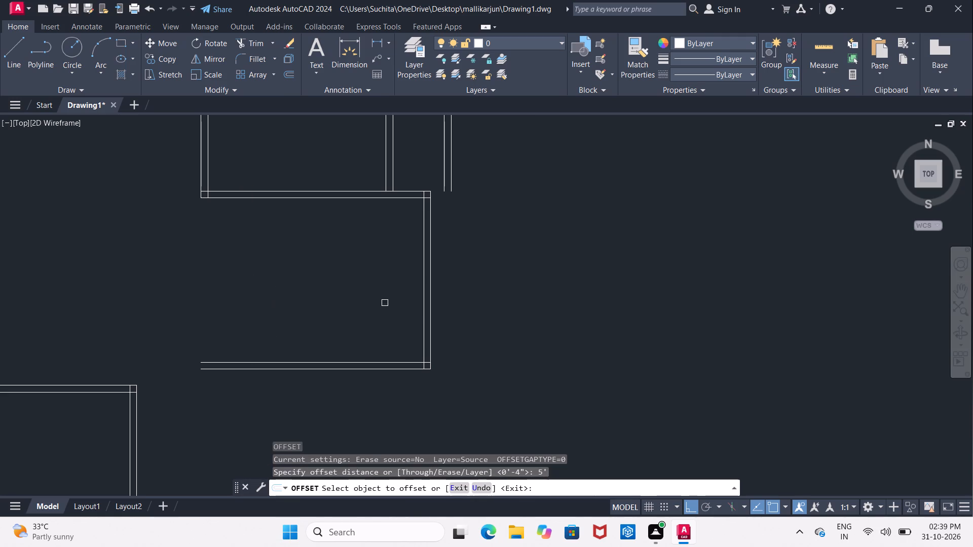
click(425, 319)
click(278, 312)
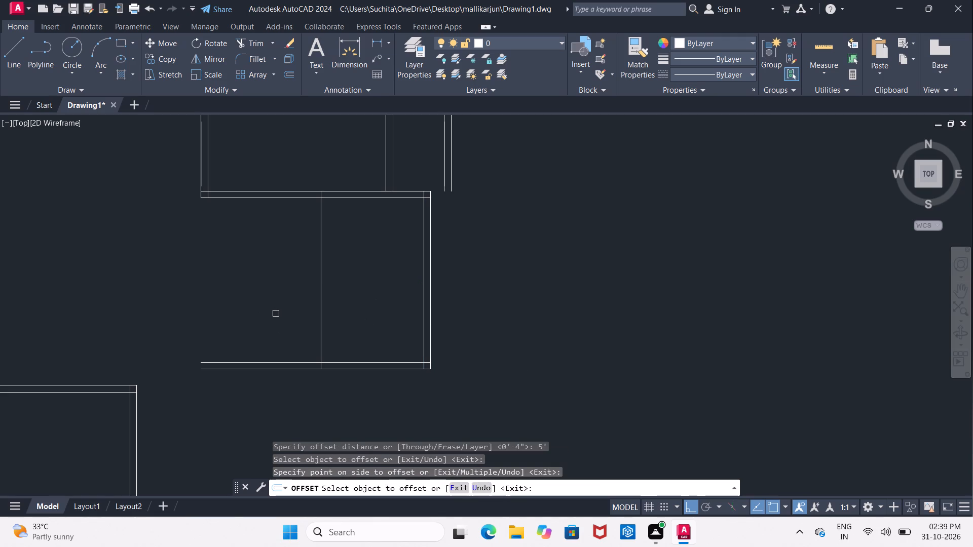
Offset the new partition line in the lower east room 4" to the west to complete the wall thickness.
key(Return)
key(Return)
text(4")
key(Return)
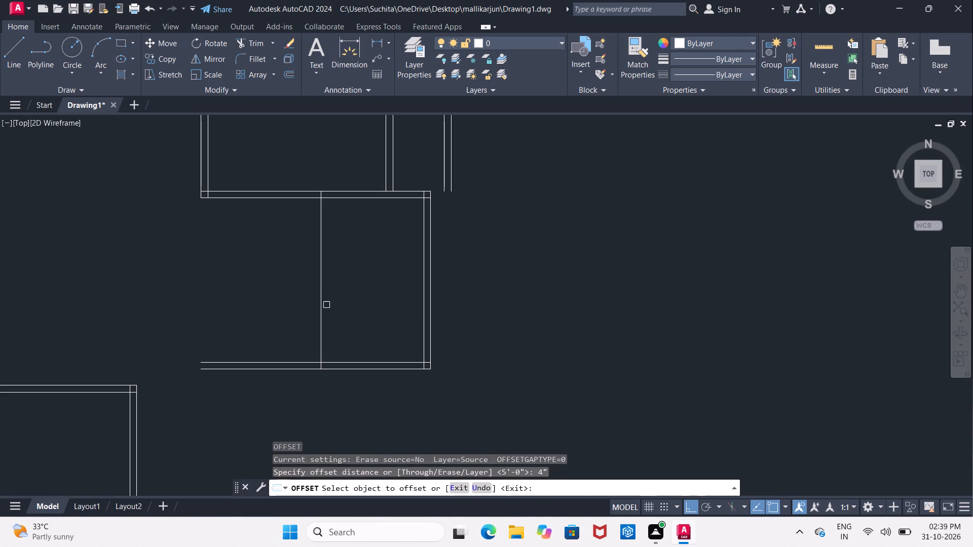
click(322, 309)
click(233, 307)
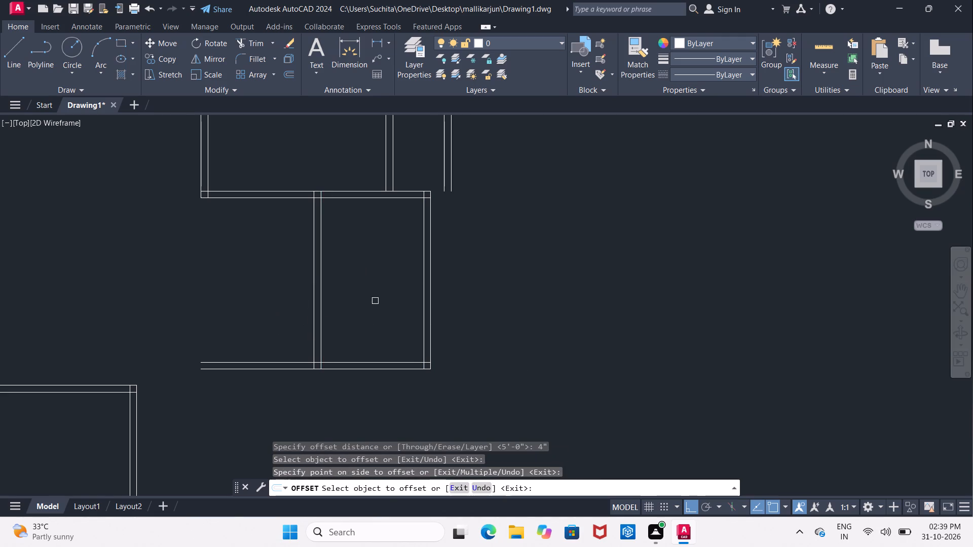
middle_drag(379, 301, 352, 301)
key(Escape)
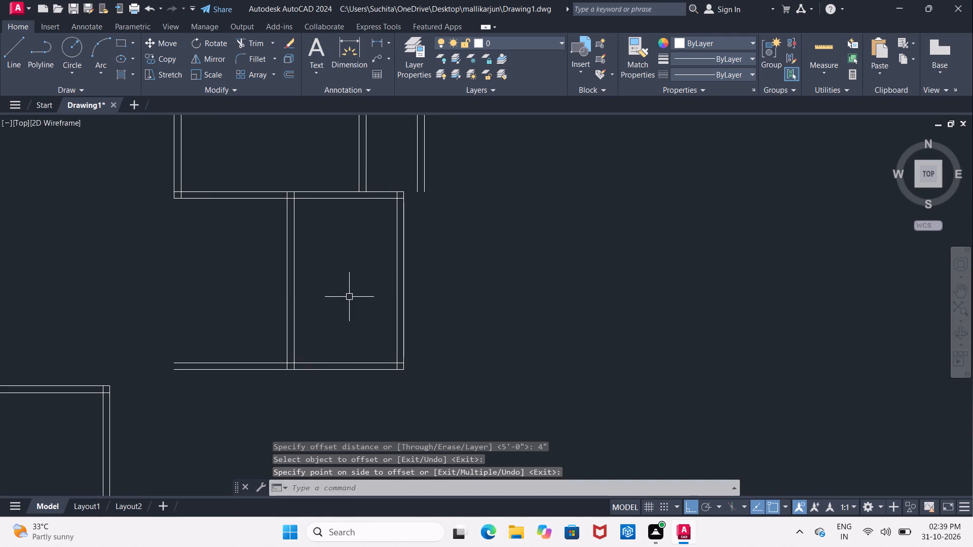
Extend both lines of the recessed vertical wall south through the lower east room to its bottom wall.
scroll(349, 297, down, 1)
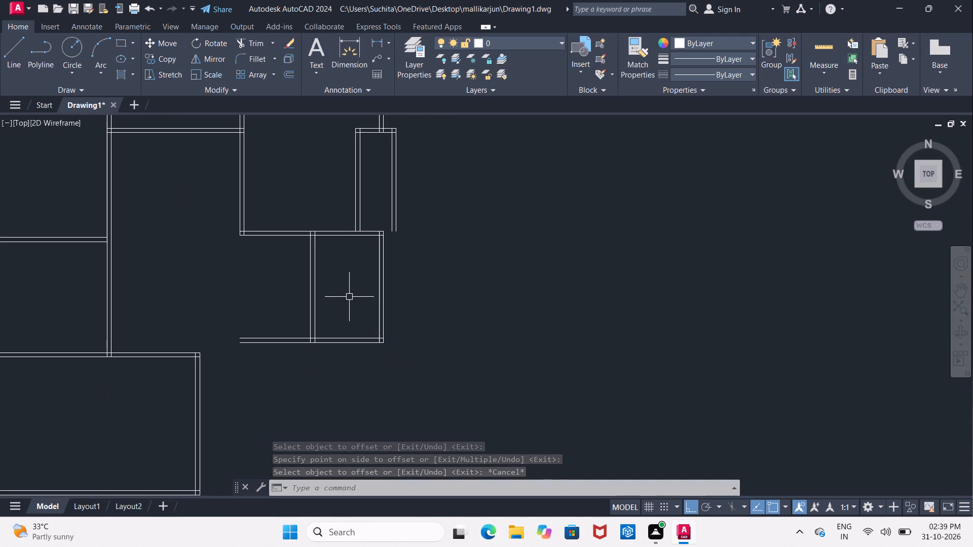
scroll(349, 295, up, 1)
middle_drag(349, 295, 368, 316)
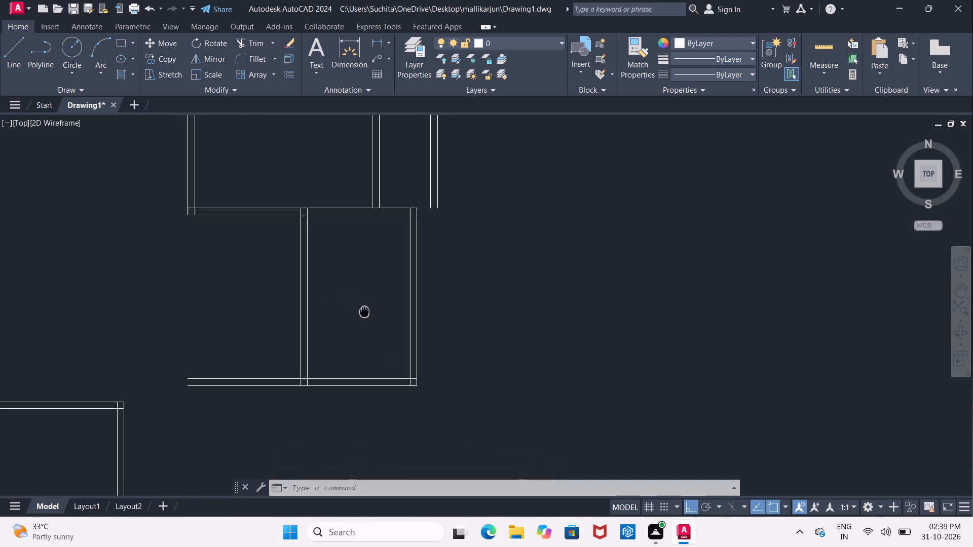
middle_drag(368, 316, 378, 357)
scroll(378, 357, down, 1)
scroll(384, 345, up, 1)
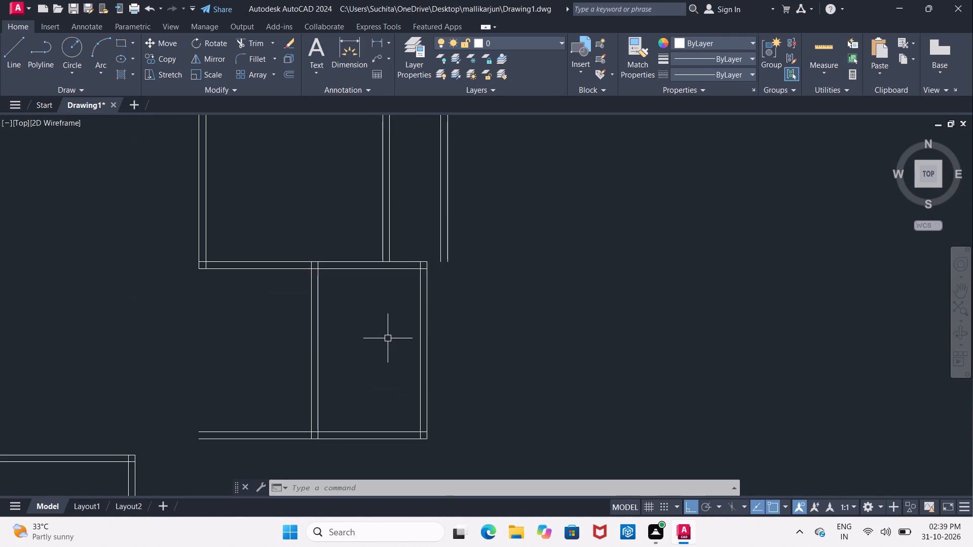
scroll(390, 331, up, 1)
key(Escape)
text(EX)
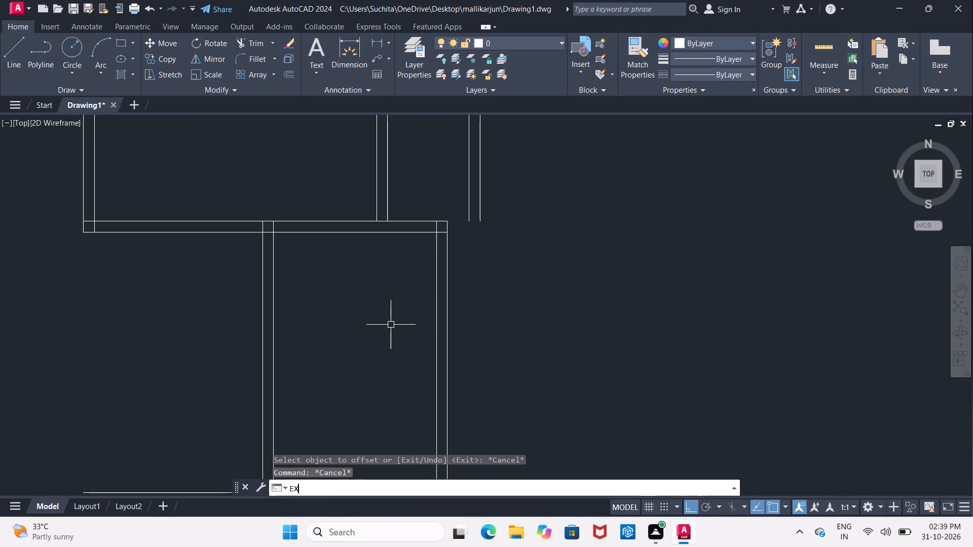
key(space)
key(space)
click(389, 208)
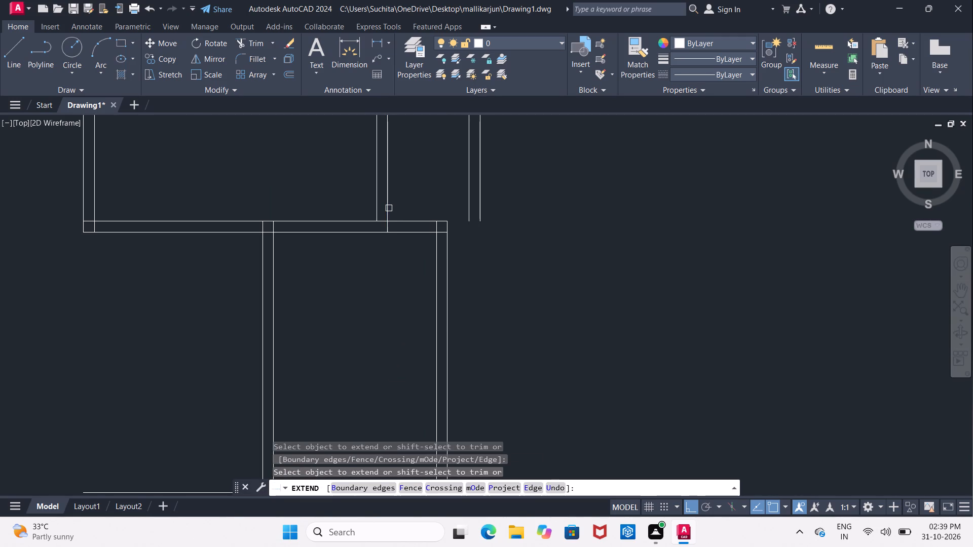
click(386, 213)
click(386, 213)
middle_drag(399, 212, 405, 149)
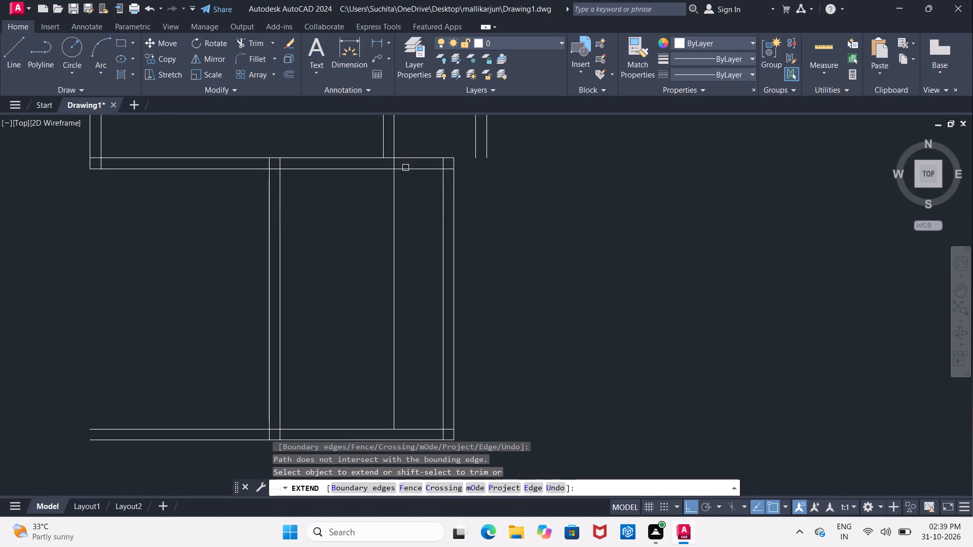
click(392, 243)
middle_drag(383, 240, 380, 261)
click(382, 152)
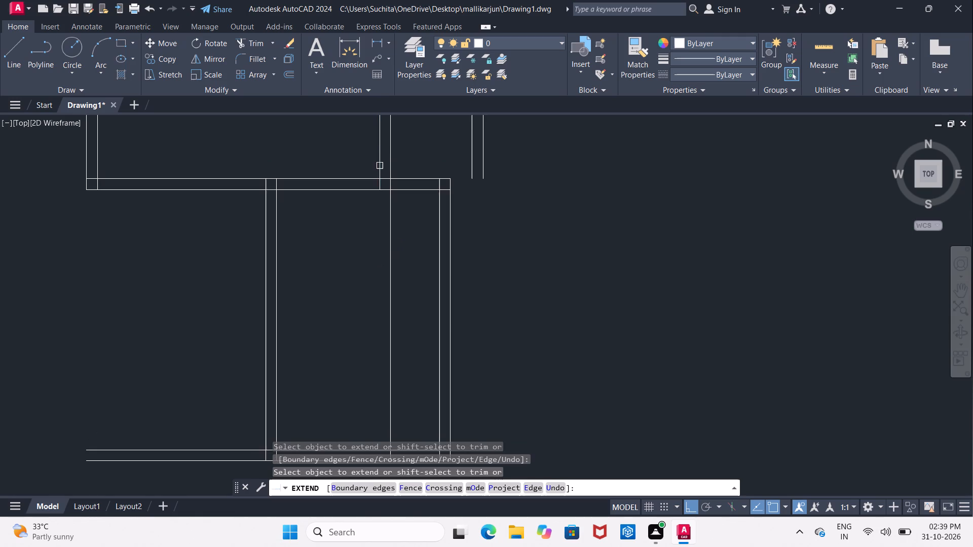
click(380, 166)
middle_drag(361, 286, 373, 171)
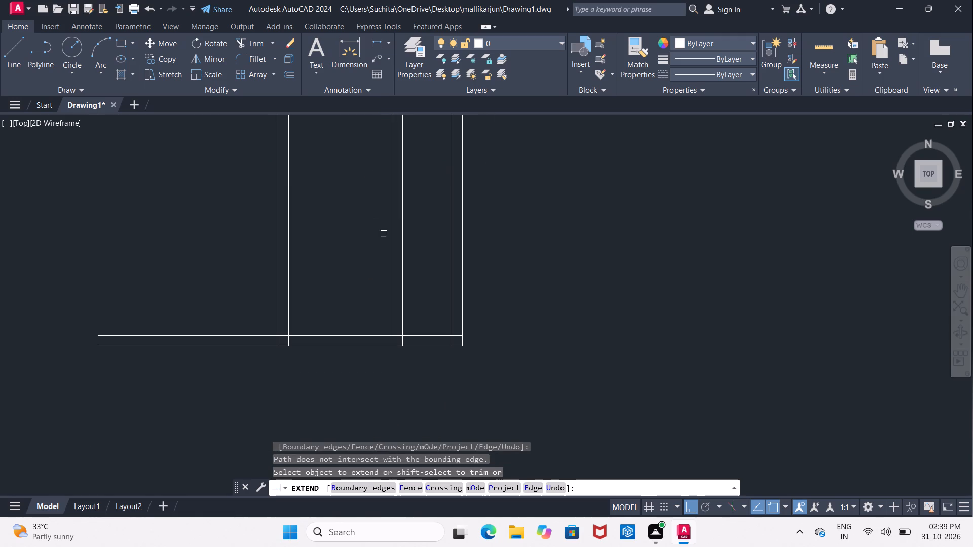
click(389, 243)
middle_drag(361, 219, 355, 276)
key(Escape)
scroll(355, 276, down, 1)
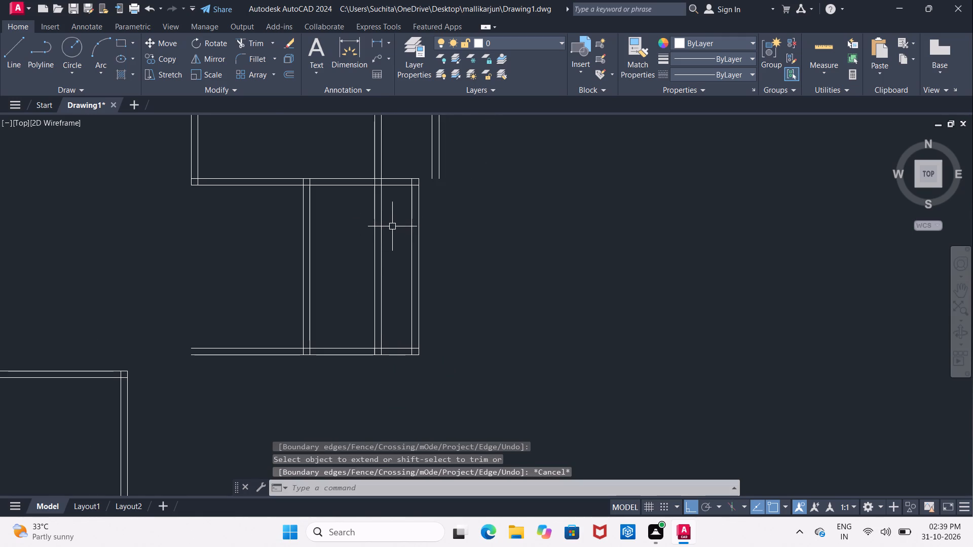
Erase the lower east room's old east wall lines, east of the extended recessed wall.
middle_drag(387, 251, 385, 311)
middle_drag(394, 279, 399, 351)
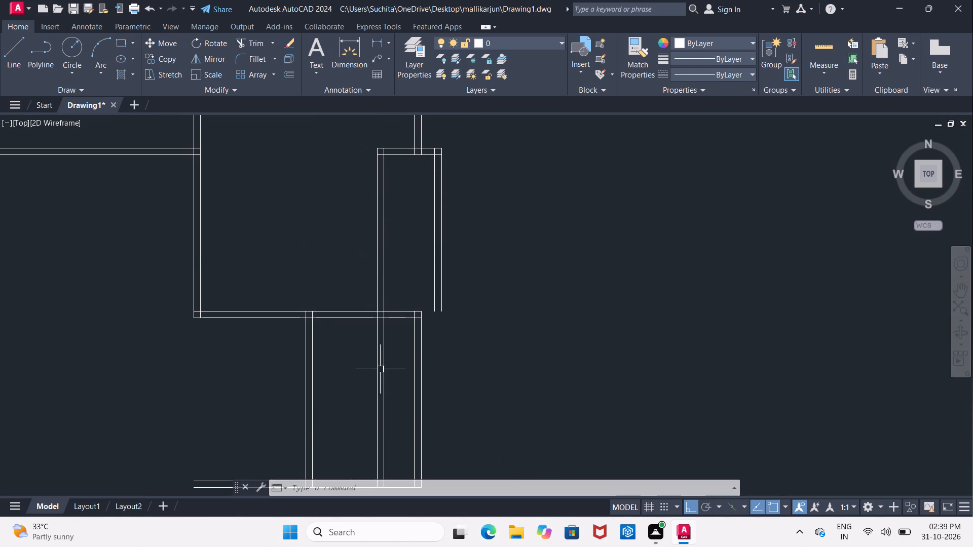
middle_drag(380, 368, 382, 294)
key(Escape)
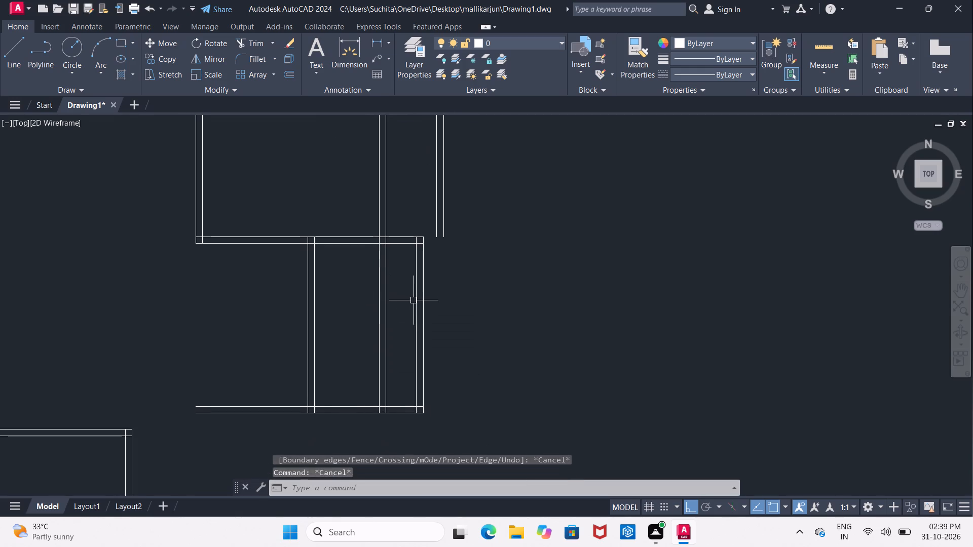
click(414, 301)
click(421, 315)
key(Delete)
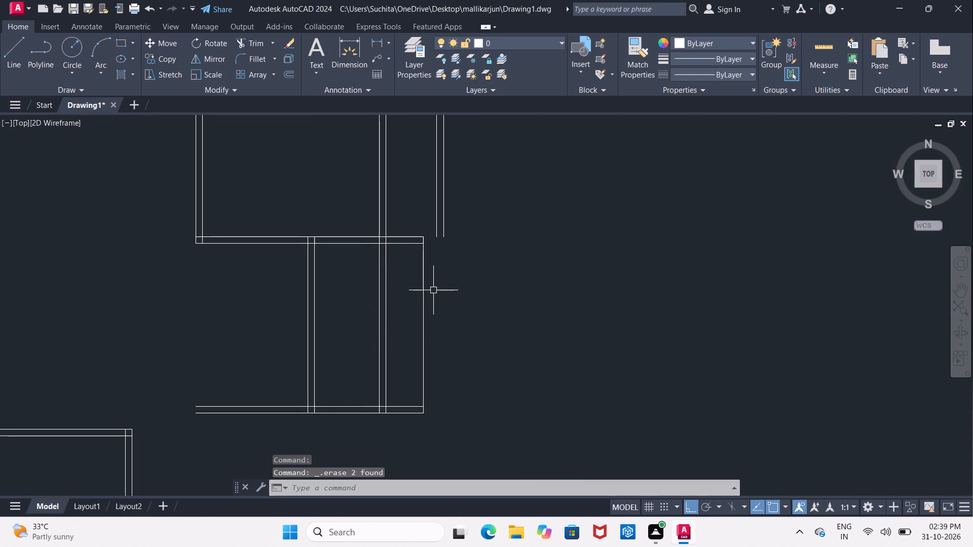
click(424, 316)
key(Delete)
Trim the top and bottom wall lines of the lower east room that project east of the extended wall.
text(TR)
key(space)
key(space)
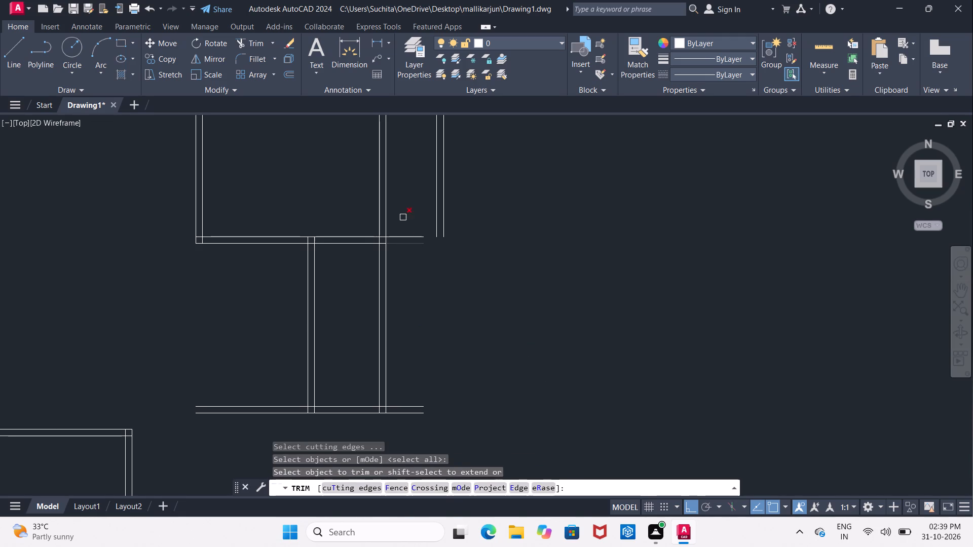
drag(403, 199, 403, 234)
click(410, 428)
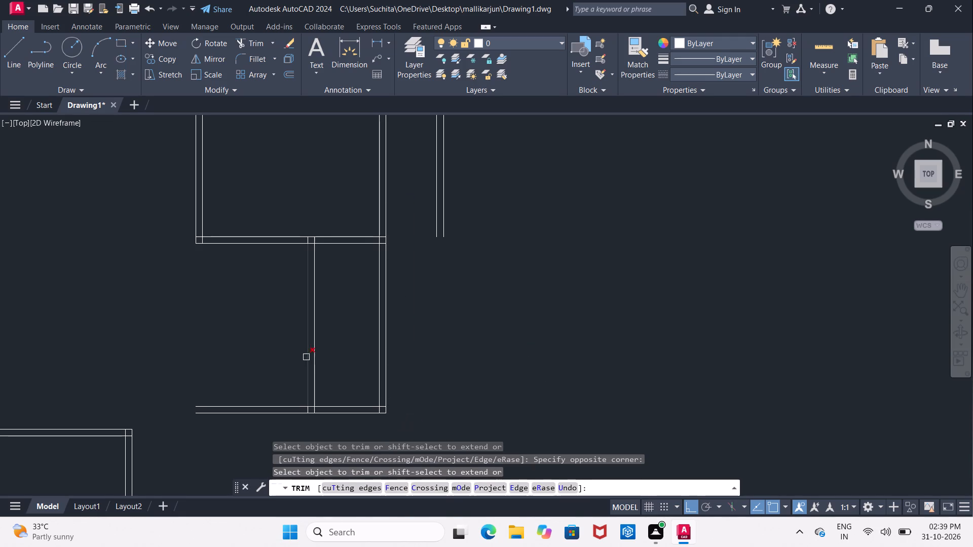
key(Escape)
Erase both vertical partition lines inside the lower east room.
click(308, 348)
click(314, 349)
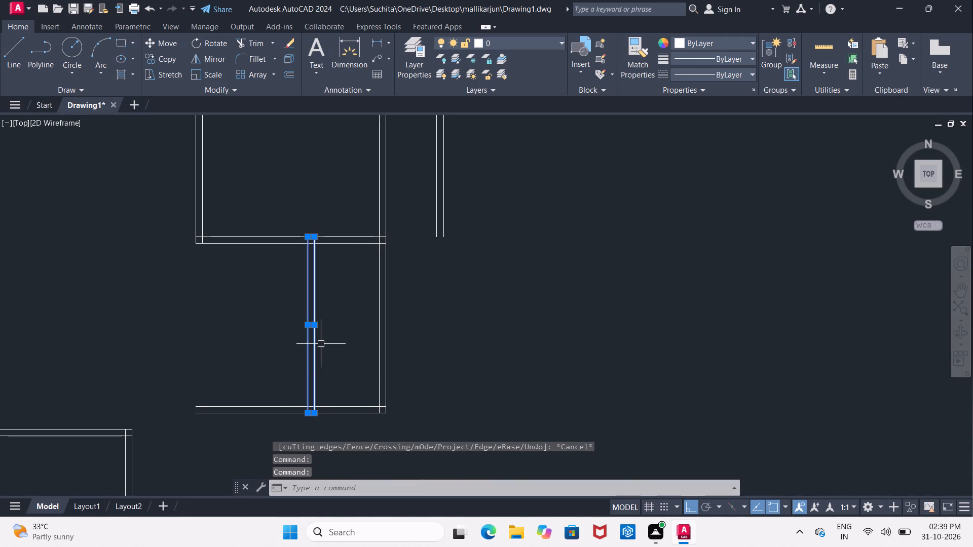
key(Delete)
Offset the inner line of the lower east room's new east wall 5' to the west.
key(o)
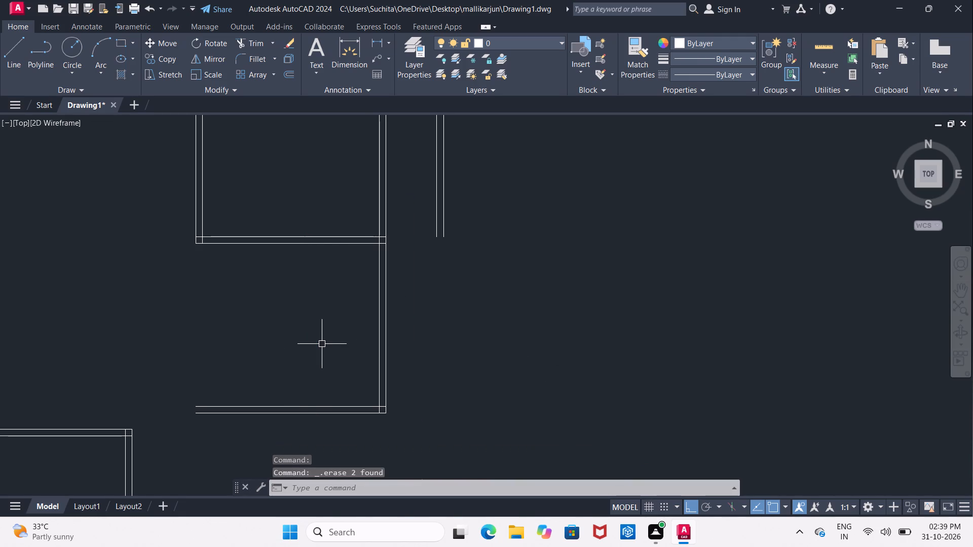
key(Return)
text(5')
key(Return)
click(377, 350)
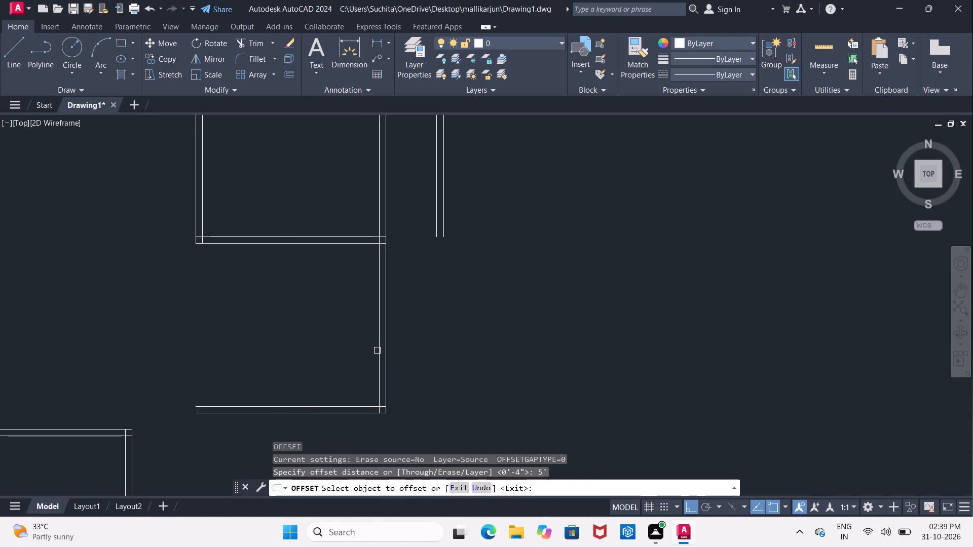
click(313, 352)
key(Return)
Offset the new partition line 4" to the west to complete the wall thickness.
key(Return)
text(4")
key(Return)
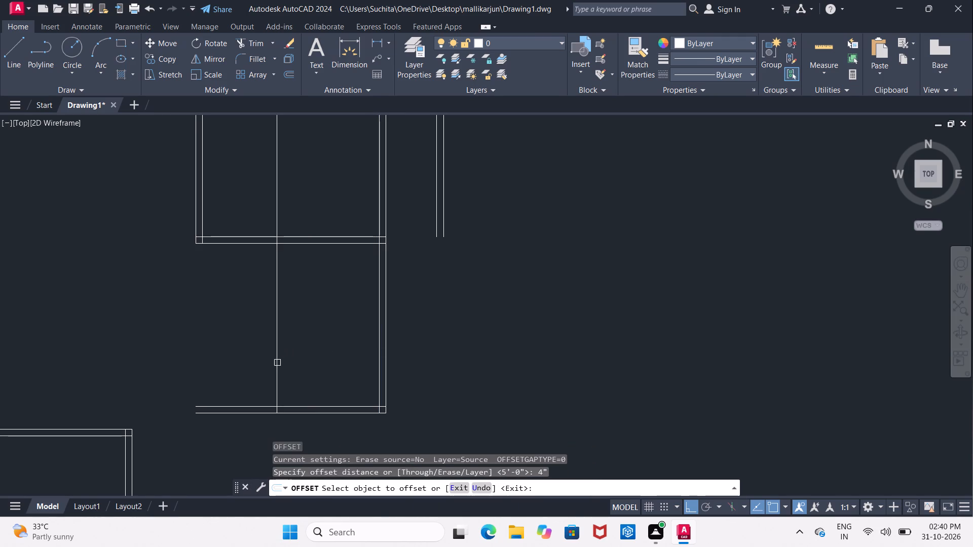
click(277, 363)
click(220, 369)
key(Escape)
Trim both new partition lines north of the lower east room's top wall.
text(TR)
key(space)
key(space)
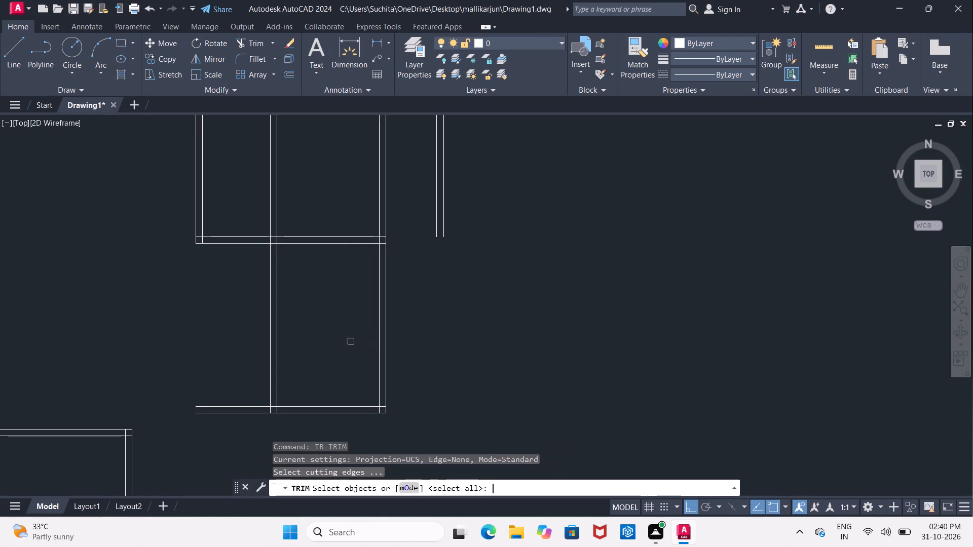
drag(230, 181, 238, 184)
click(313, 216)
Trim the lower east room's bottom wall lines that project west of the new partition.
middle_drag(254, 351, 285, 330)
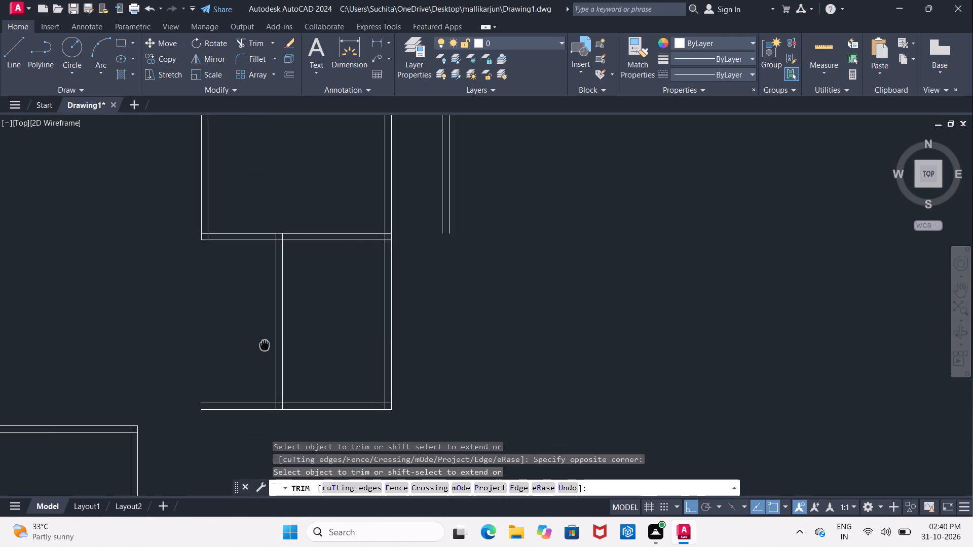
middle_drag(285, 330, 351, 270)
click(327, 280)
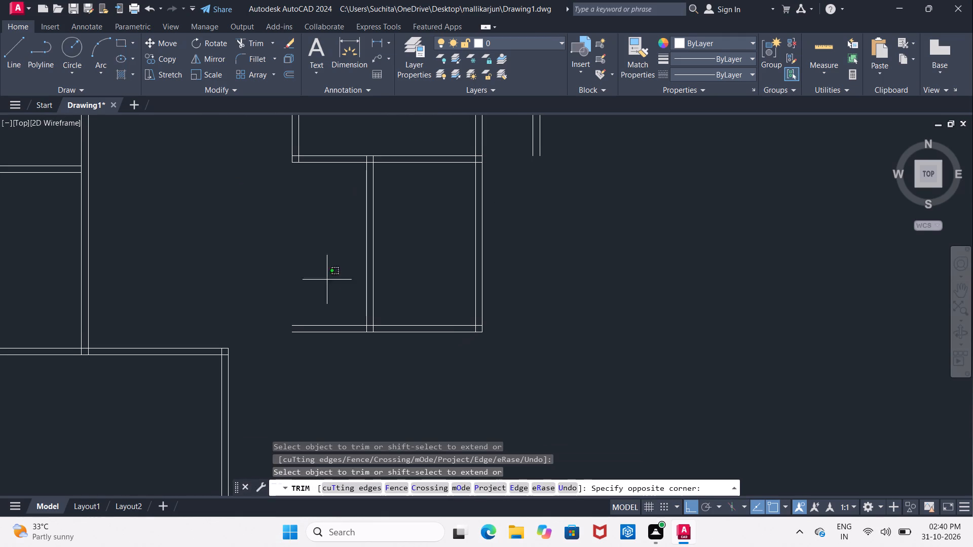
click(323, 349)
middle_drag(344, 262, 328, 289)
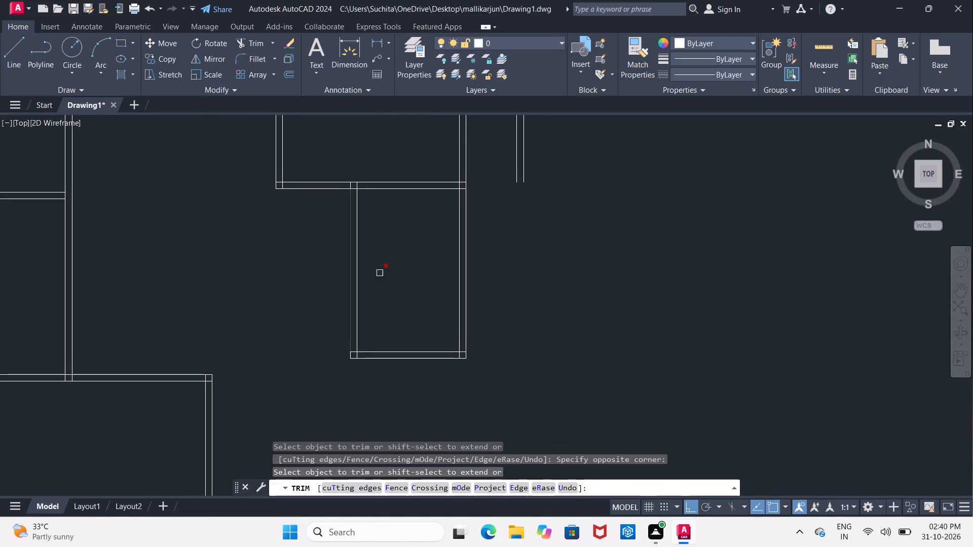
key(Escape)
key(Escape)
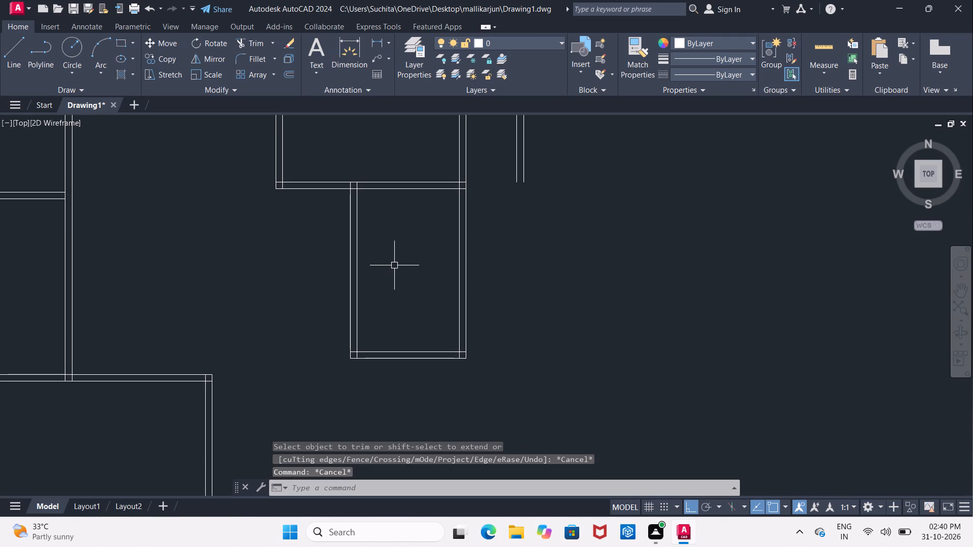
Measure the lower east room's clear north-south length along its east wall with a linear dimension.
click(385, 44)
click(373, 45)
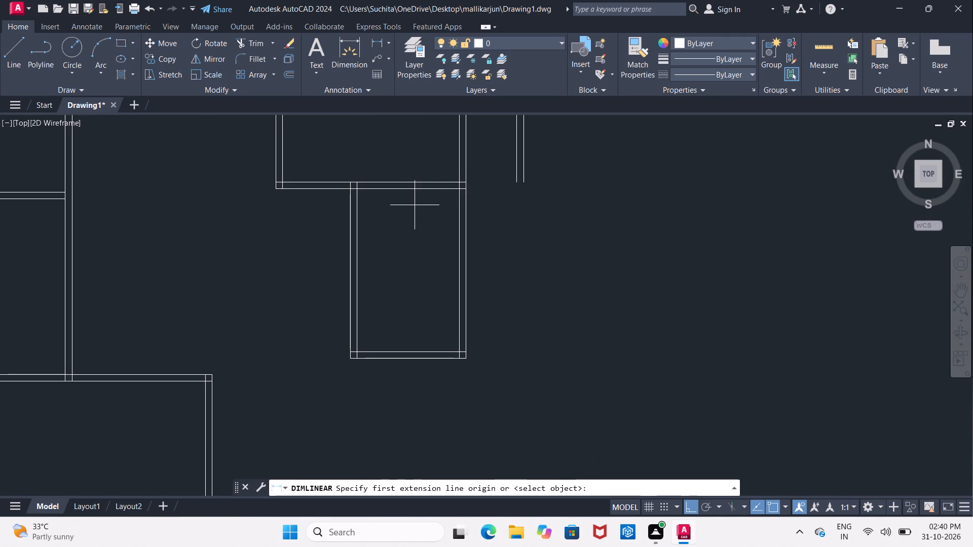
click(457, 192)
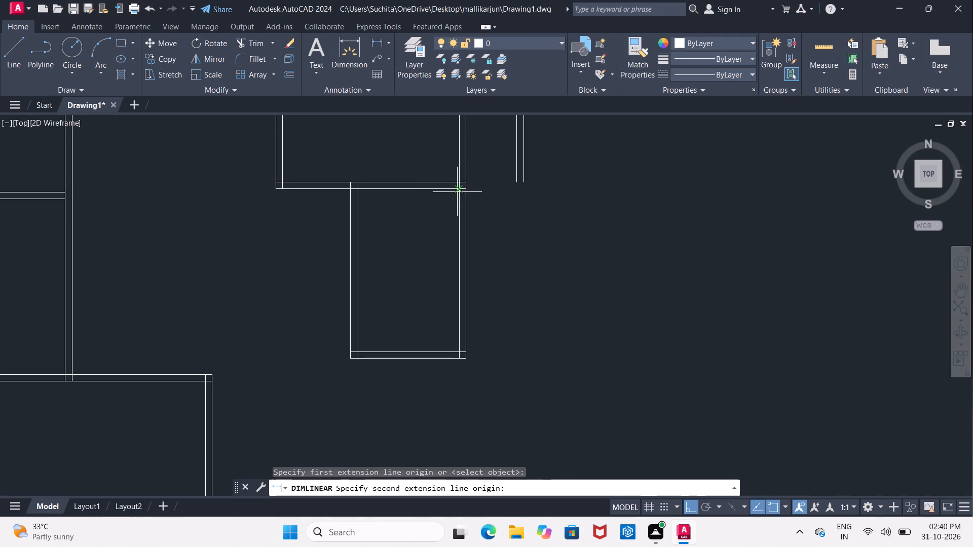
click(458, 352)
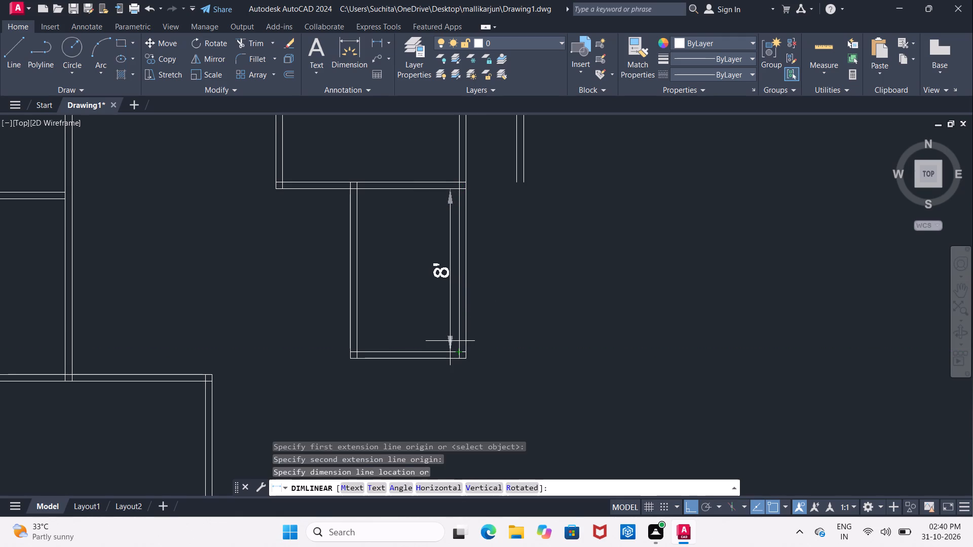
key(Escape)
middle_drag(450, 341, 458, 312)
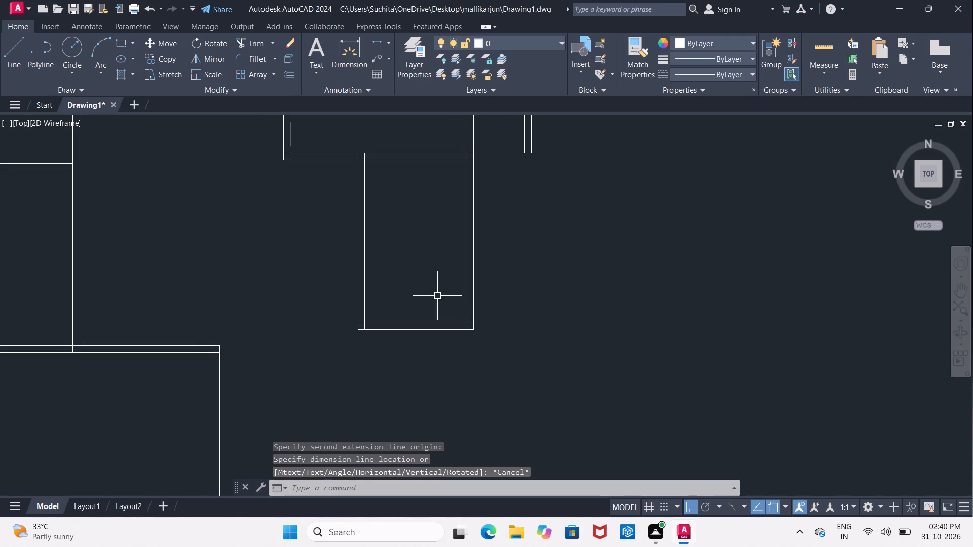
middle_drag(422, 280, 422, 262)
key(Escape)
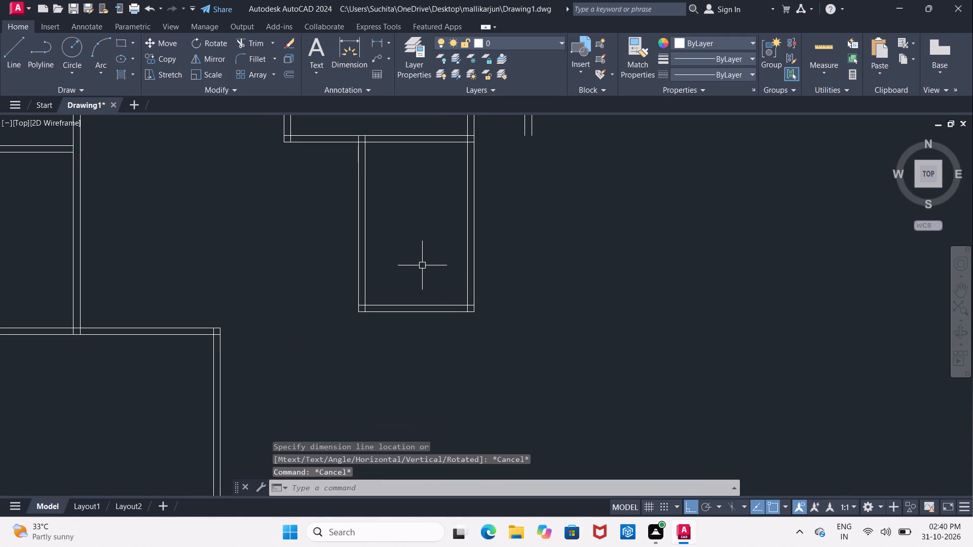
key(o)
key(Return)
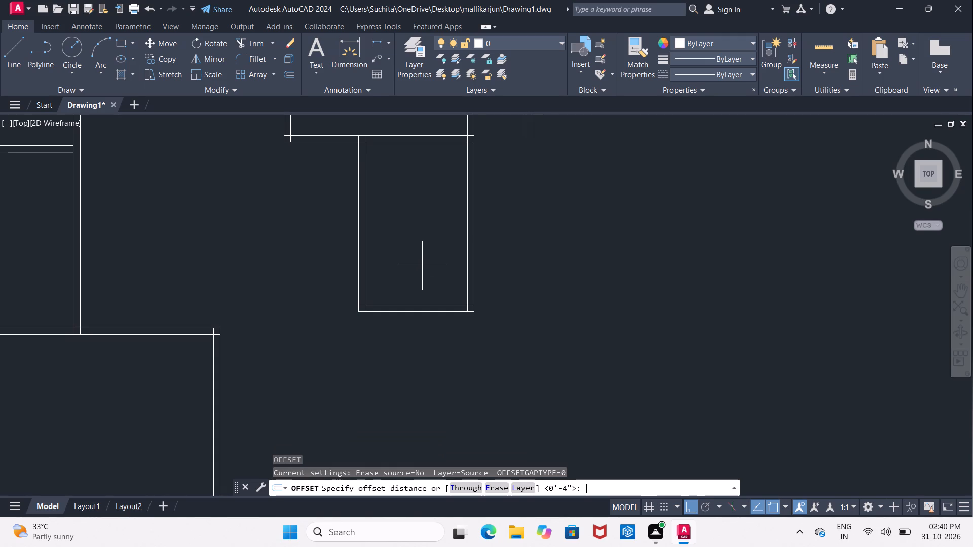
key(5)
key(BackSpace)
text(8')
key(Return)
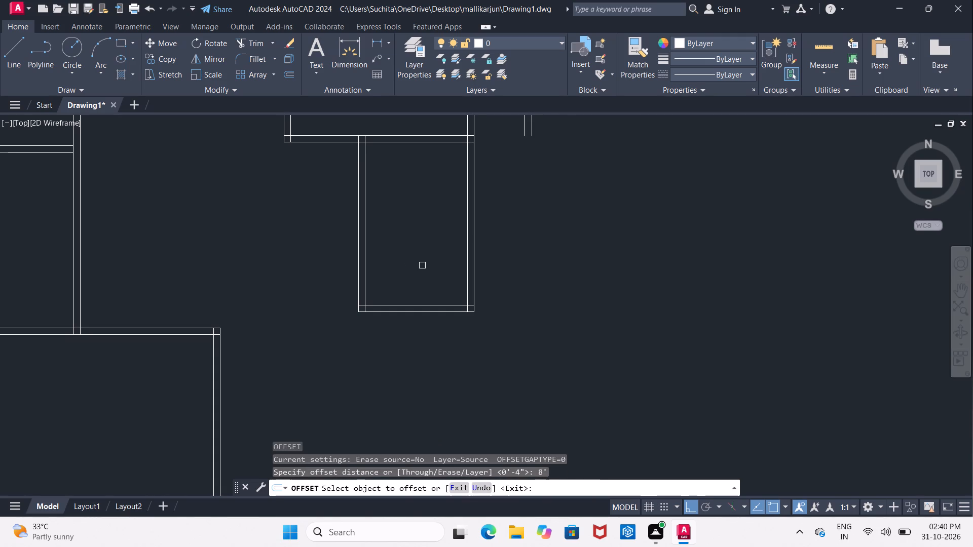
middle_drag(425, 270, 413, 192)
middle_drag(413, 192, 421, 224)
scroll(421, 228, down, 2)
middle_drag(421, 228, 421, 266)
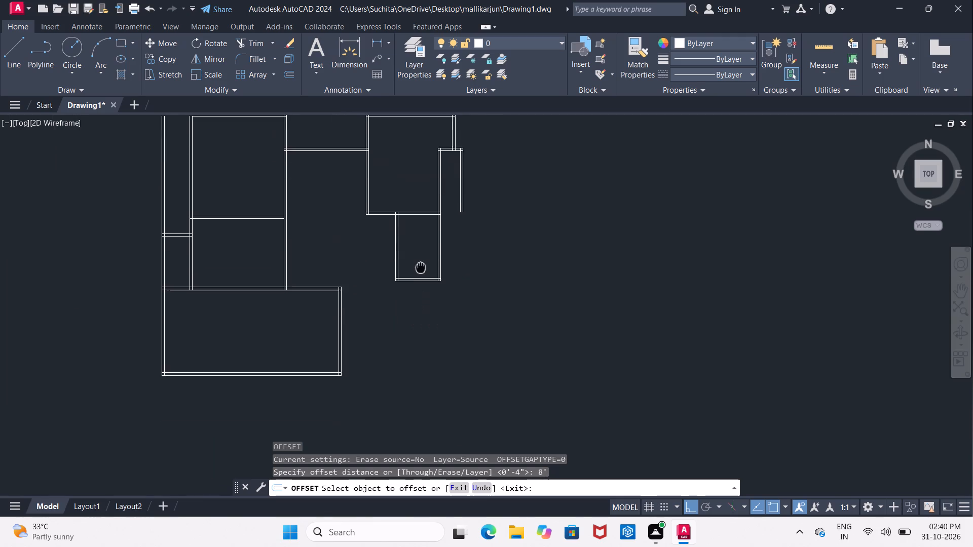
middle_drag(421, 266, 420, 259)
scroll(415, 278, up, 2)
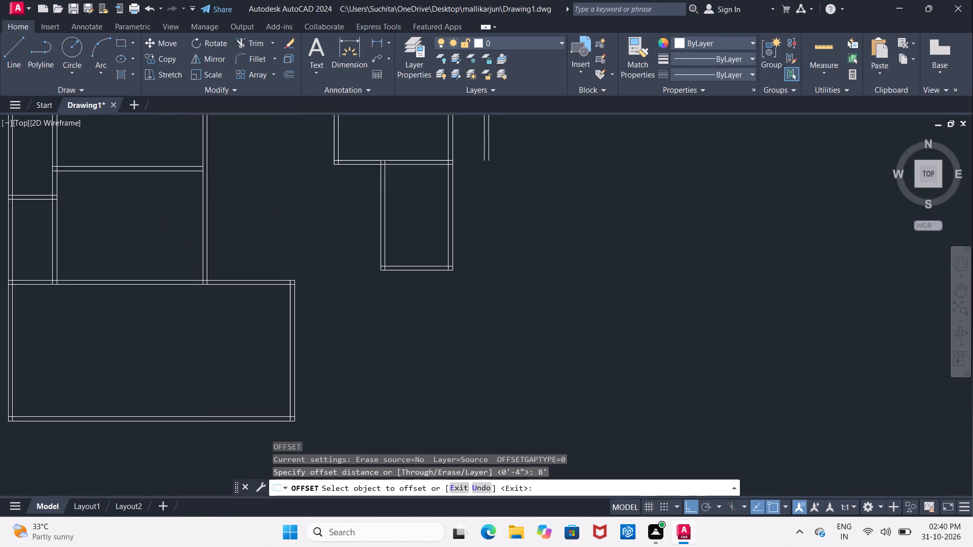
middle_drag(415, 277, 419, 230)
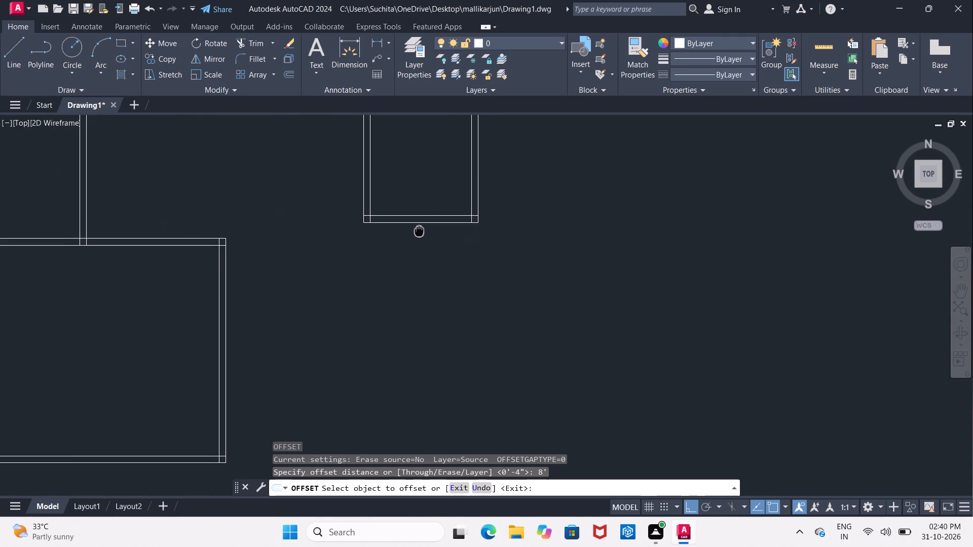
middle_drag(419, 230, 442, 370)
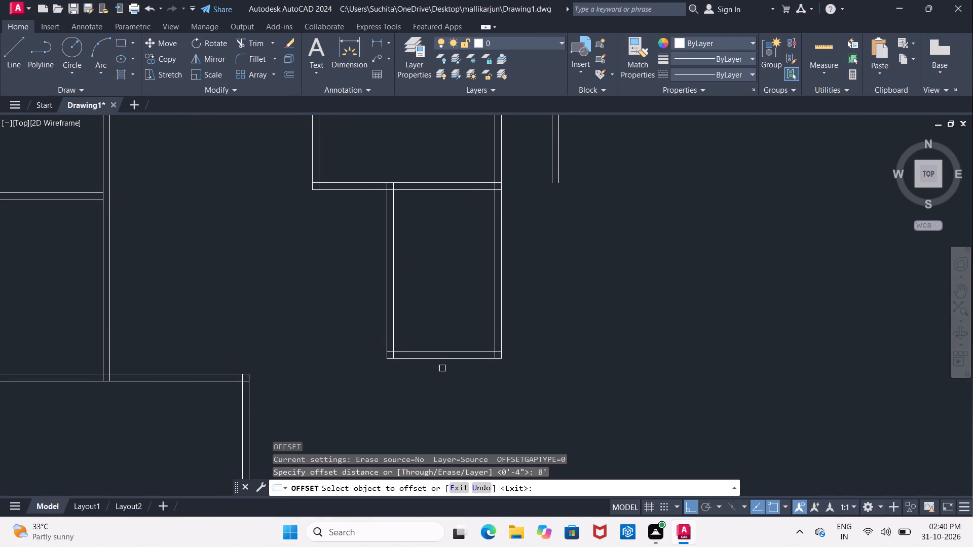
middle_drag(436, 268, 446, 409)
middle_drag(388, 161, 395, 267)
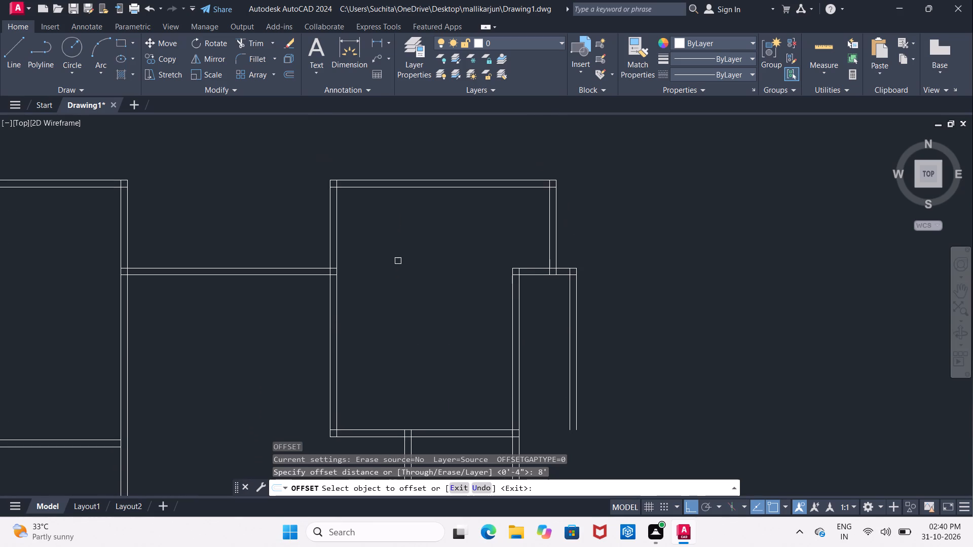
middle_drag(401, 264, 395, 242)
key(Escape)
Offset the inner line of the upper east room's top wall 10'6" to the south.
scroll(409, 238, down, 1)
middle_drag(408, 238, 381, 232)
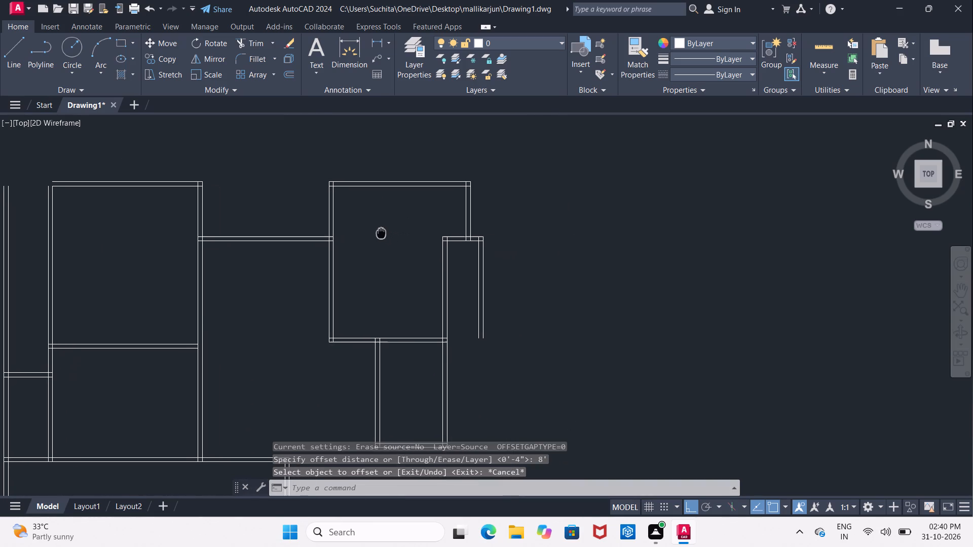
key(o)
key(Return)
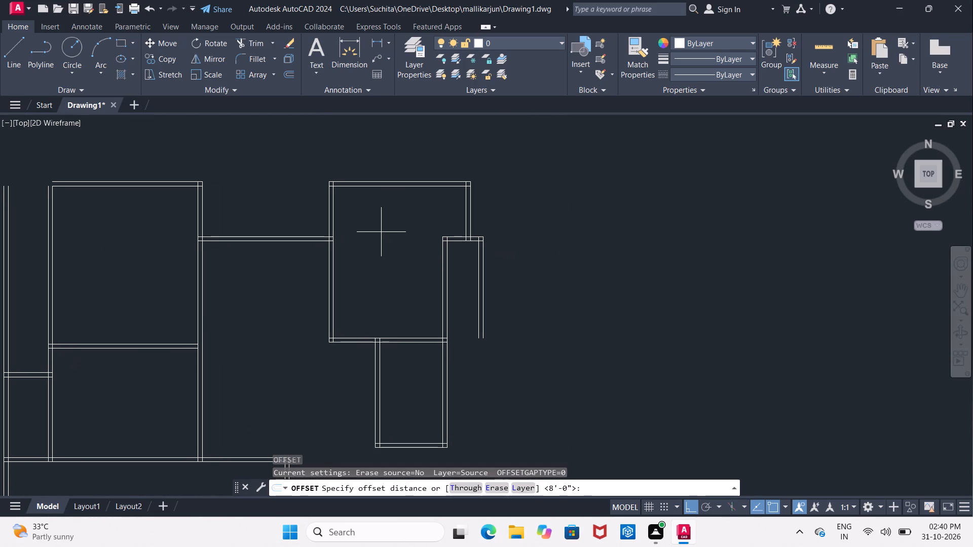
text(10'6")
key(Return)
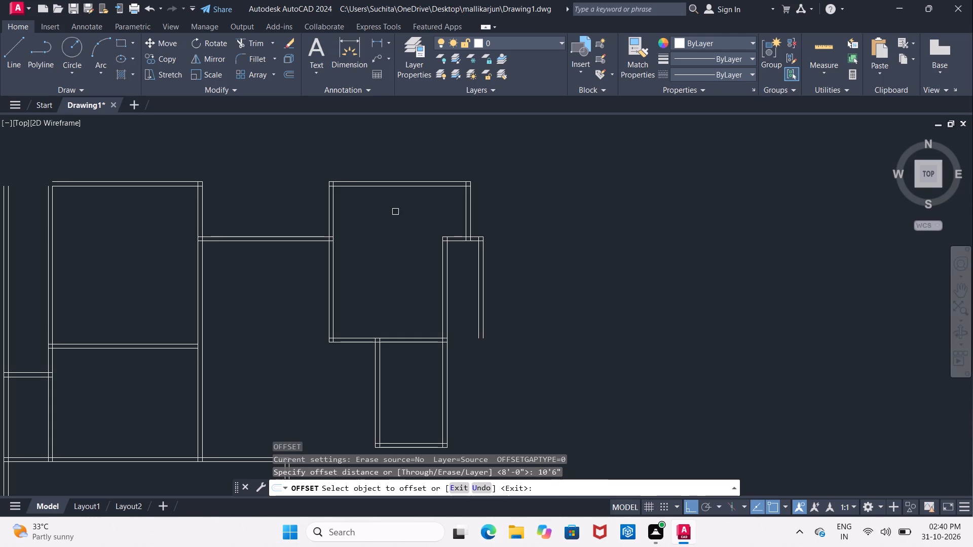
click(399, 185)
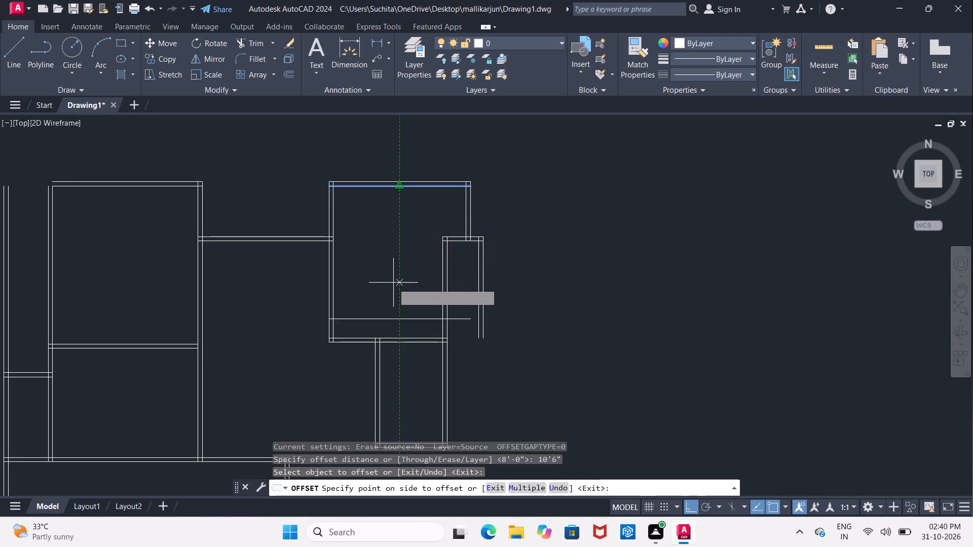
click(393, 295)
key(Return)
Offset the new line 4" to the south to give the upper east room's new bottom wall its thickness.
key(Return)
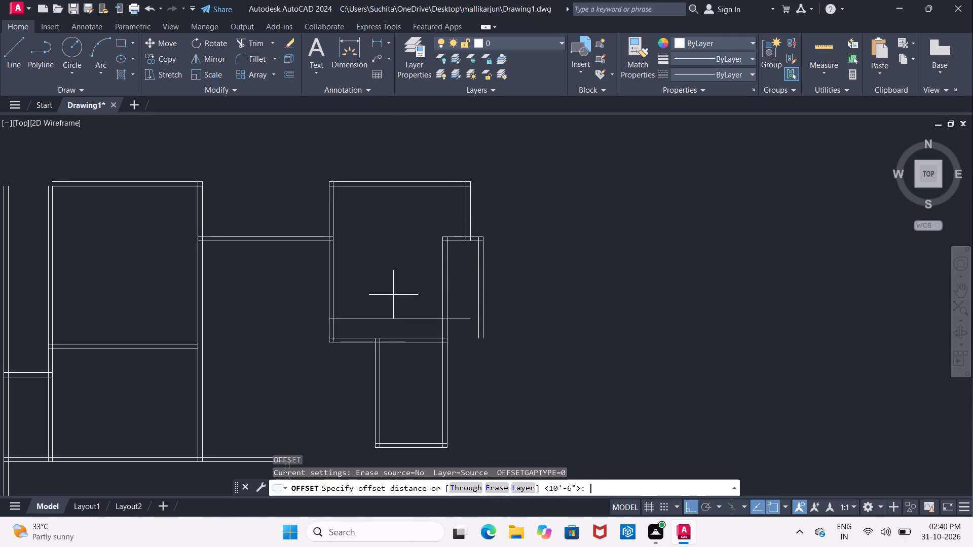
text(4")
key(Return)
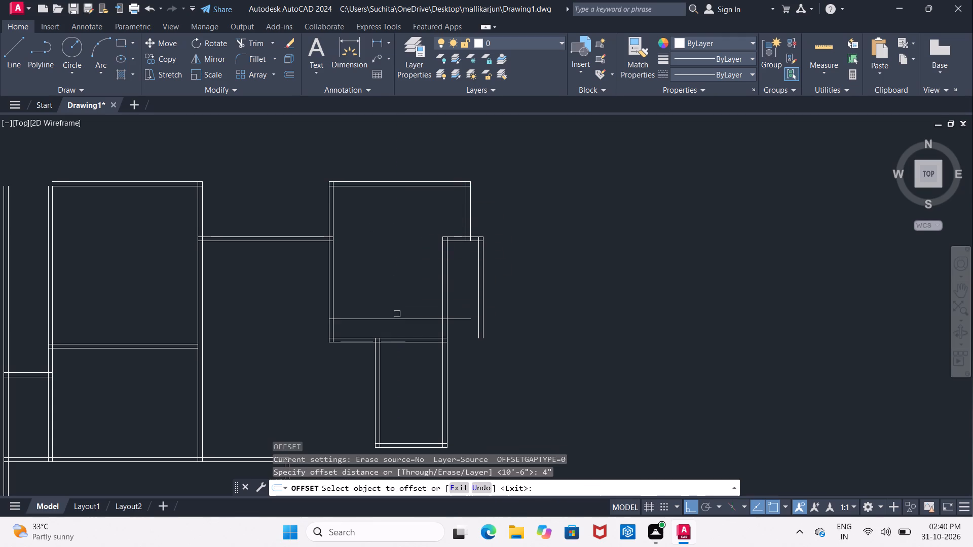
click(397, 317)
click(400, 333)
middle_drag(400, 333, 408, 288)
scroll(408, 290, up, 1)
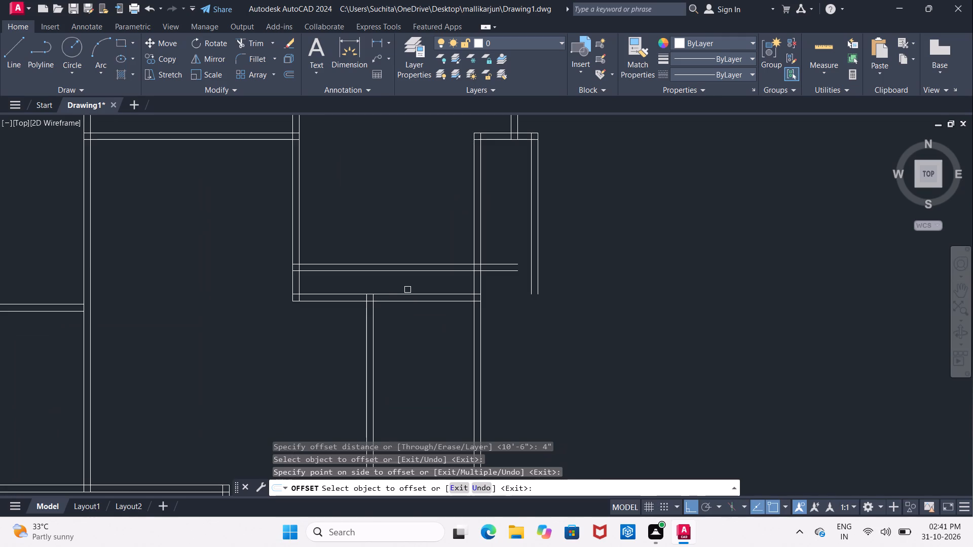
scroll(406, 291, up, 1)
key(Escape)
Trim both new bottom wall lines where they project east of the upper east room's east wall.
text(TR)
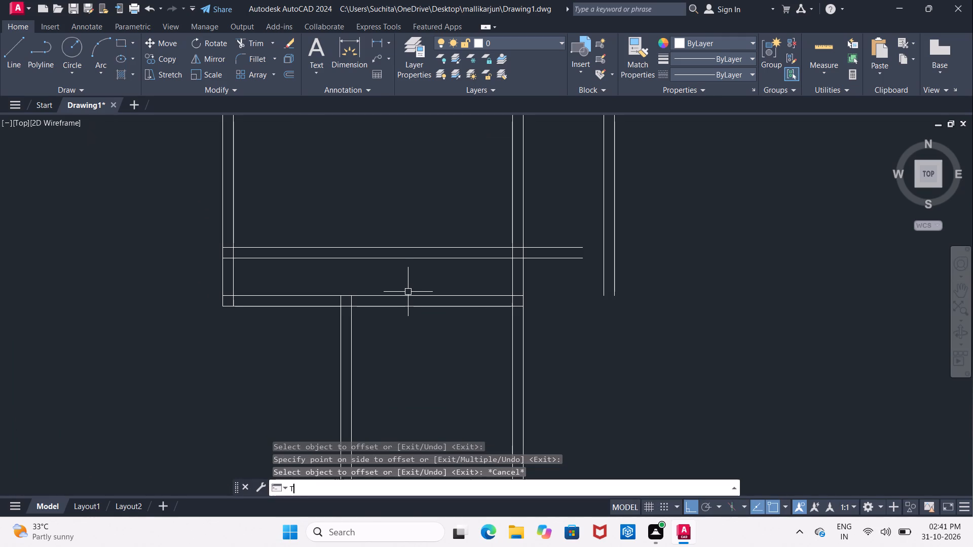
key(space)
key(space)
drag(546, 212, 548, 231)
click(557, 294)
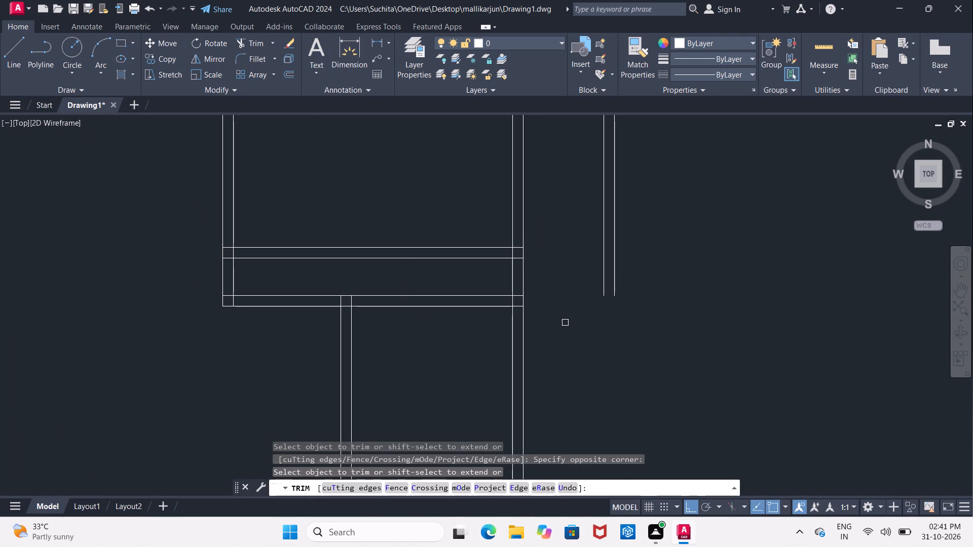
middle_drag(566, 324, 578, 262)
key(Escape)
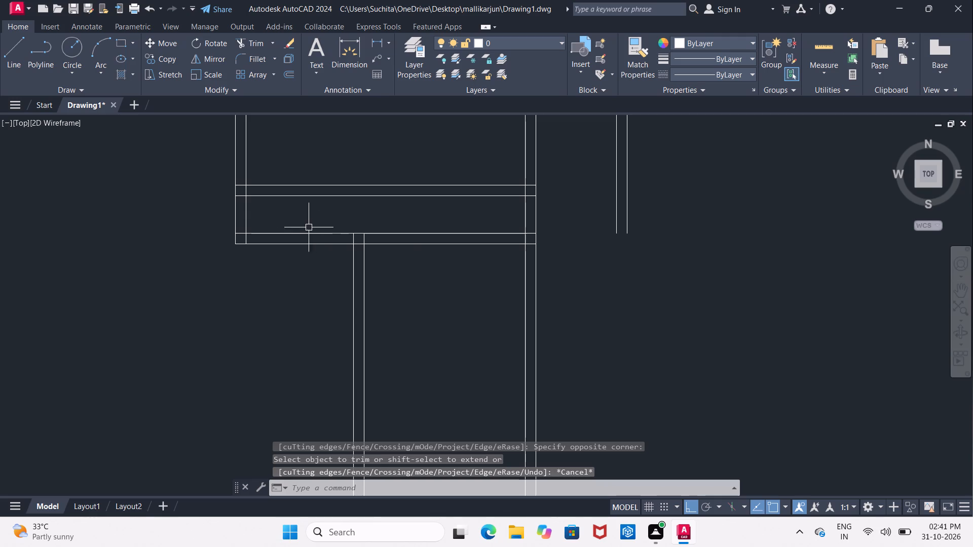
Trim the east and west wall lines between the upper east room's new bottom wall and its old one.
middle_drag(303, 222, 303, 241)
key(Escape)
text(TR)
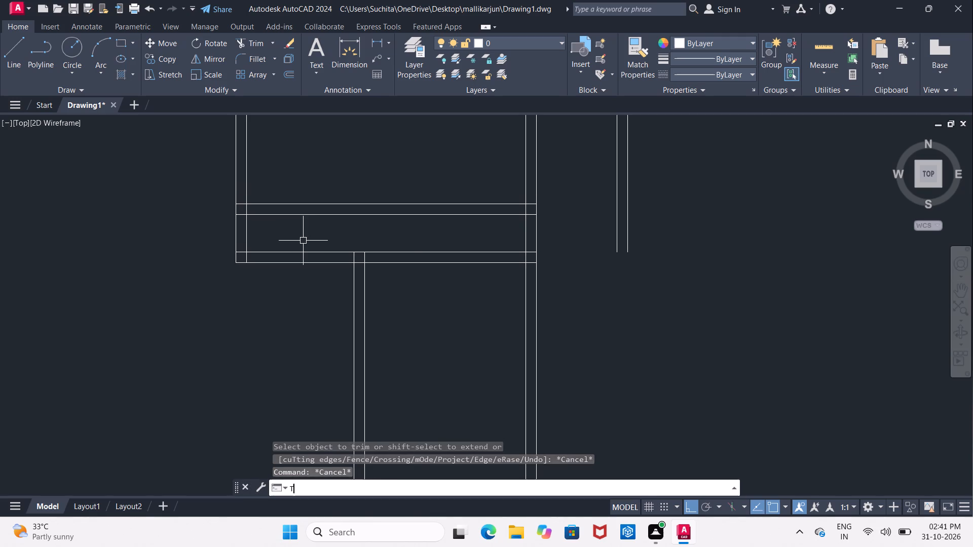
key(space)
key(space)
drag(171, 240, 179, 240)
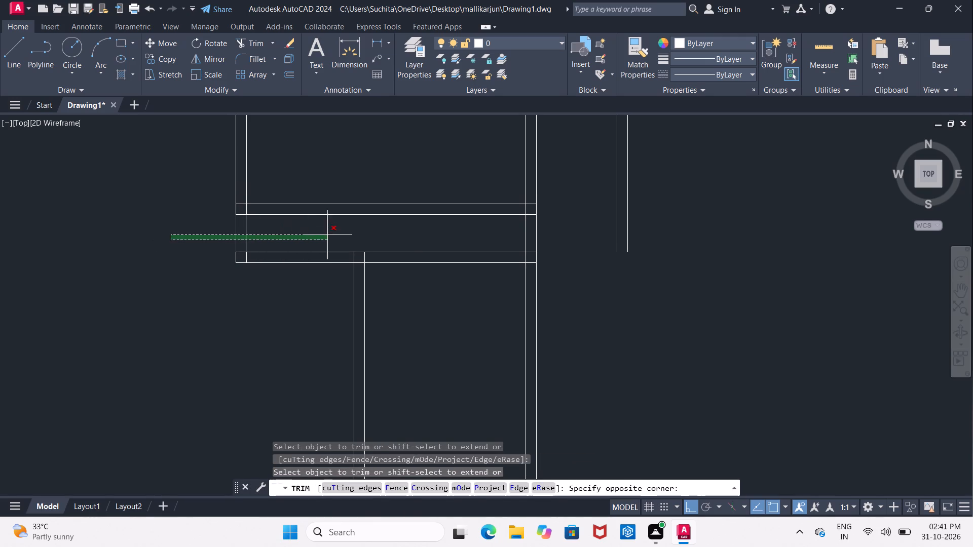
click(551, 233)
middle_click(238, 316)
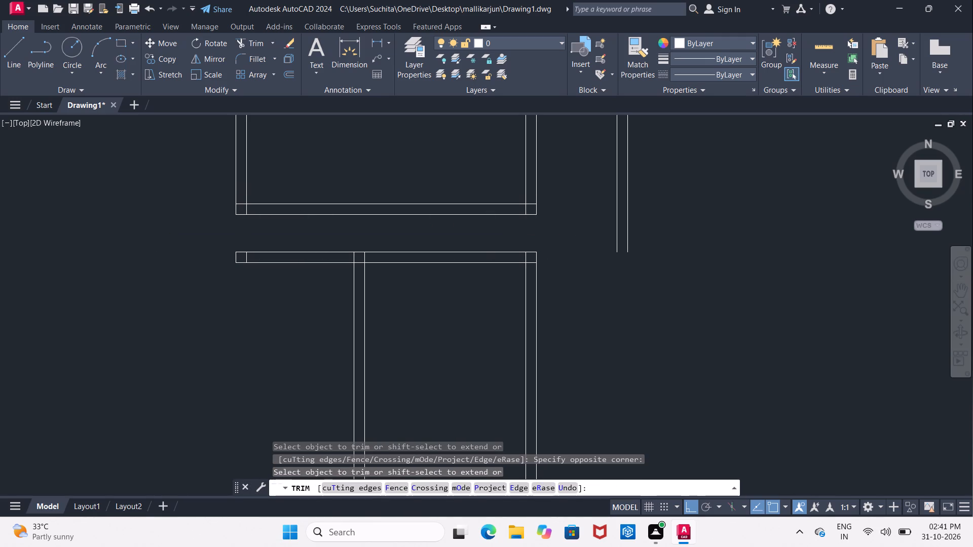
key(Escape)
Erase the upper east room's old bottom wall lines together with the short wall stubs at their west end.
middle_drag(243, 317, 240, 329)
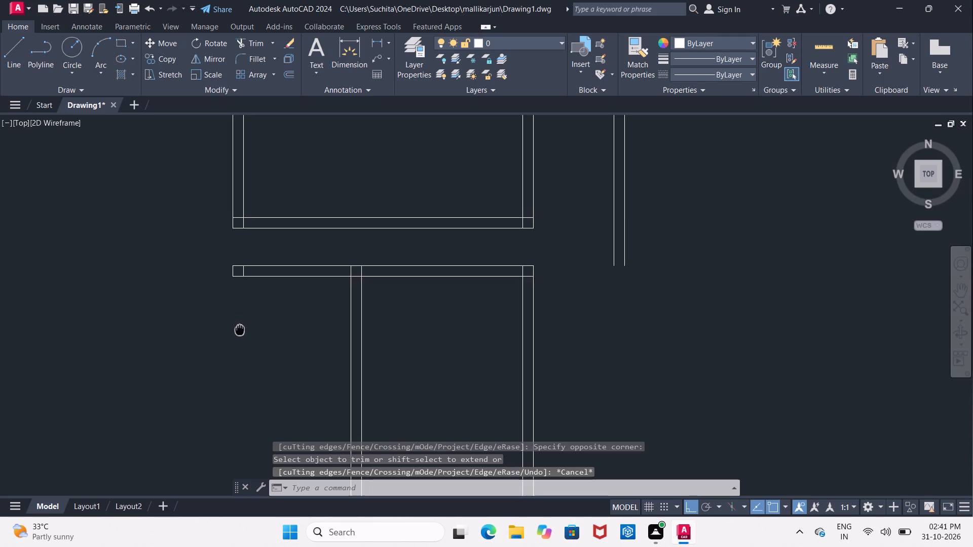
middle_drag(240, 329, 240, 325)
scroll(233, 289, down, 2)
middle_drag(233, 289, 232, 277)
scroll(232, 277, up, 2)
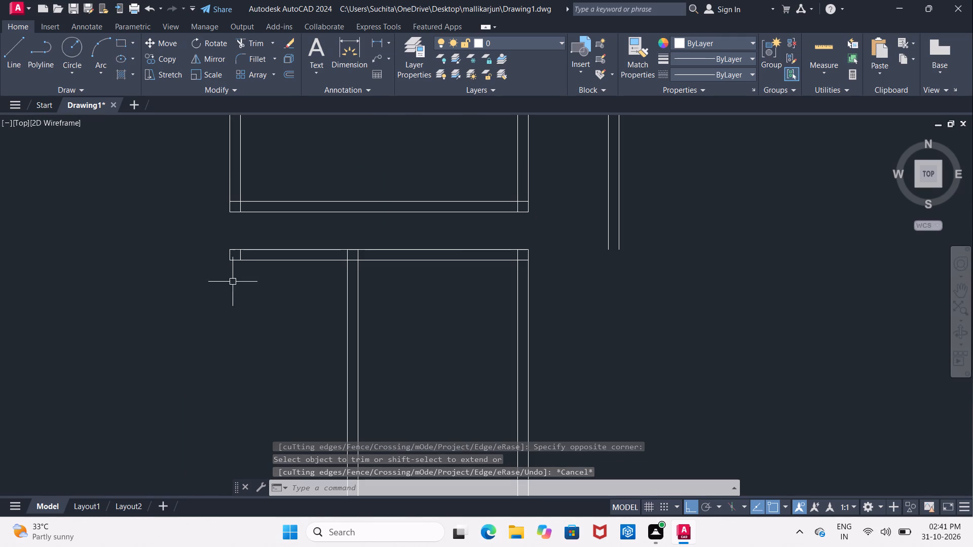
key(Escape)
click(207, 246)
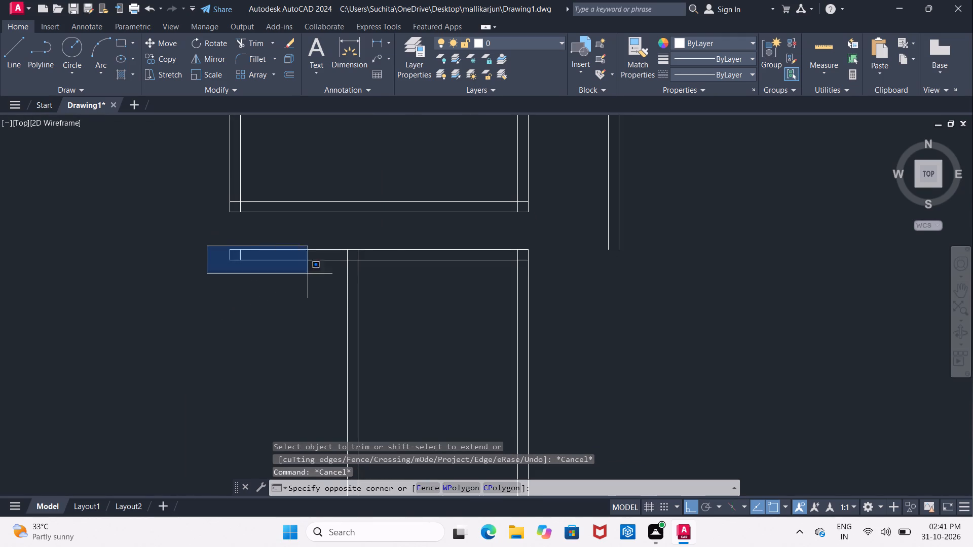
click(543, 265)
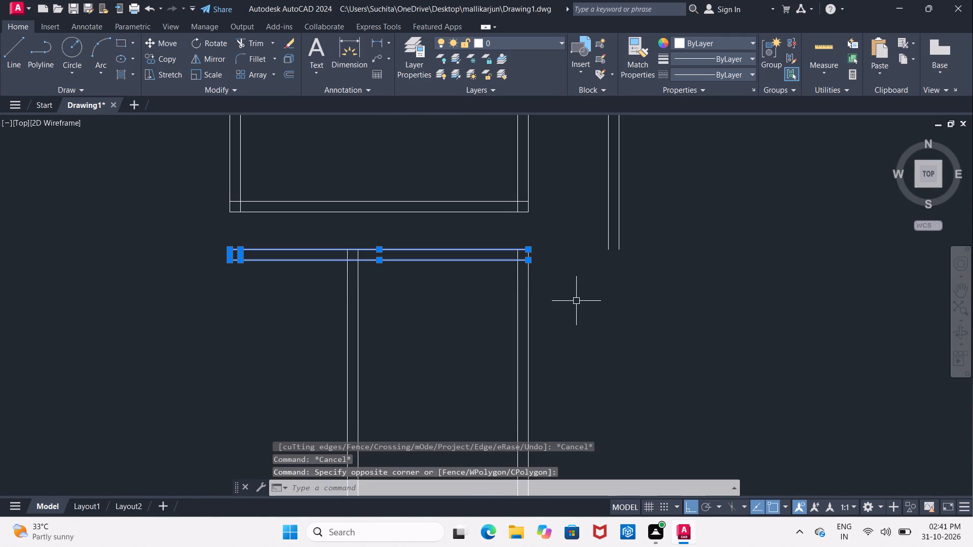
key(Delete)
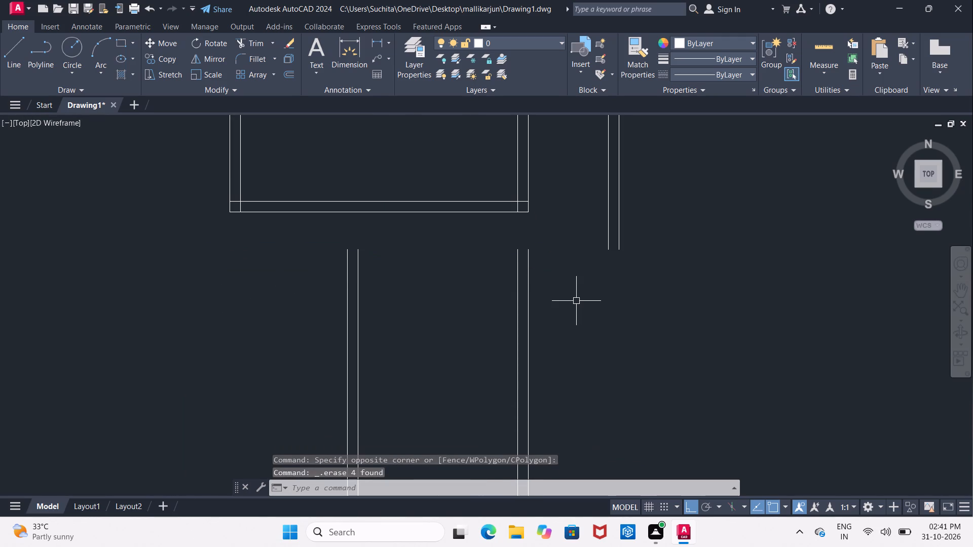
Offset the outer line of the upper east room's new bottom wall 8' to the south.
key(o)
key(Return)
text(8')
key(Return)
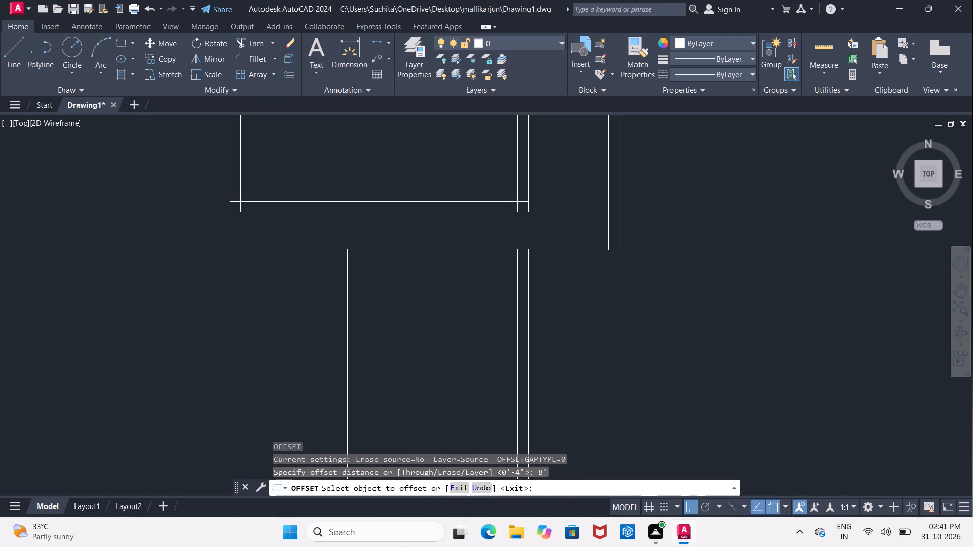
click(482, 215)
click(465, 270)
middle_drag(467, 269, 456, 196)
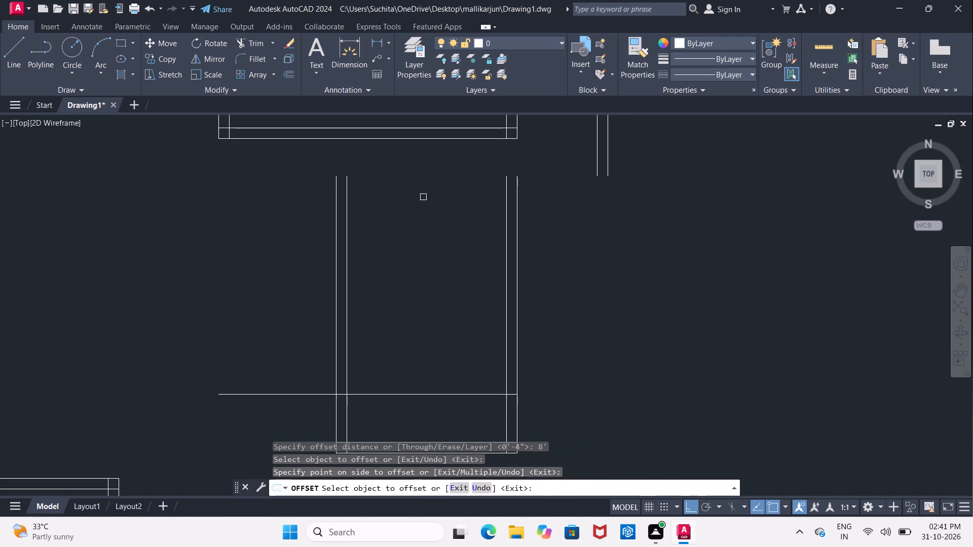
key(Return)
Offset the new line 4" to the south to form the lower east room's new bottom wall.
key(Return)
text(4")
key(Return)
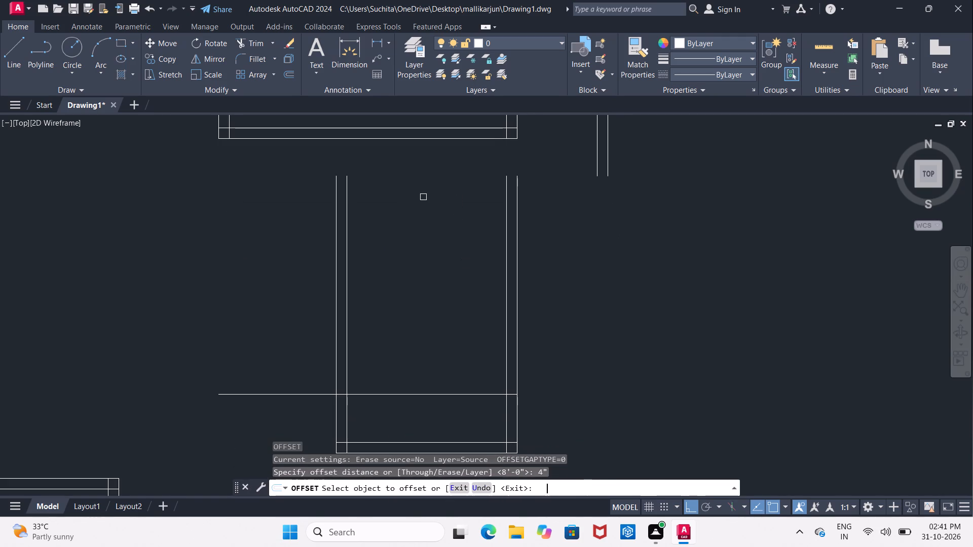
middle_drag(425, 237, 421, 172)
click(403, 327)
click(405, 347)
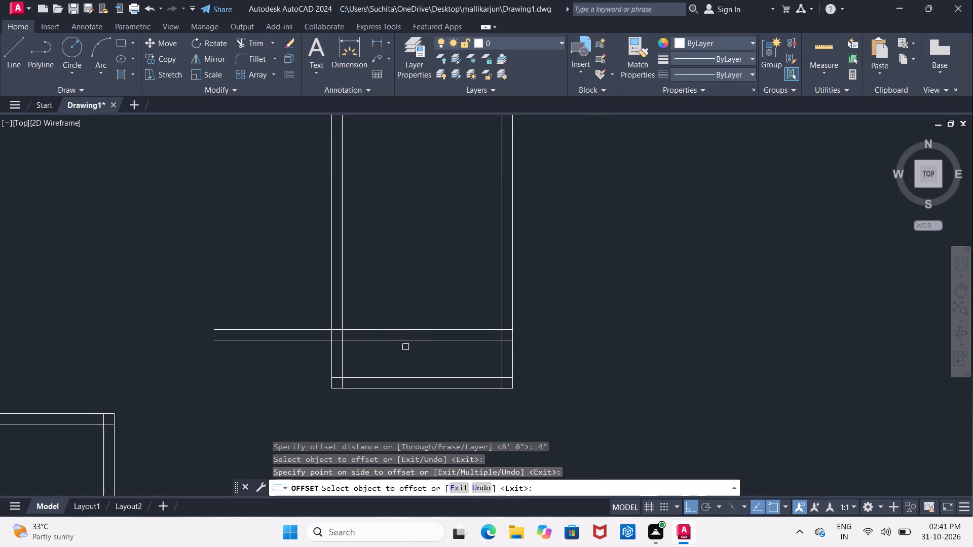
middle_drag(411, 308, 406, 361)
key(Escape)
Extend both lines of the lower east room's west partition north to the upper east room's new bottom wall.
text(EX)
key(space)
key(space)
click(335, 300)
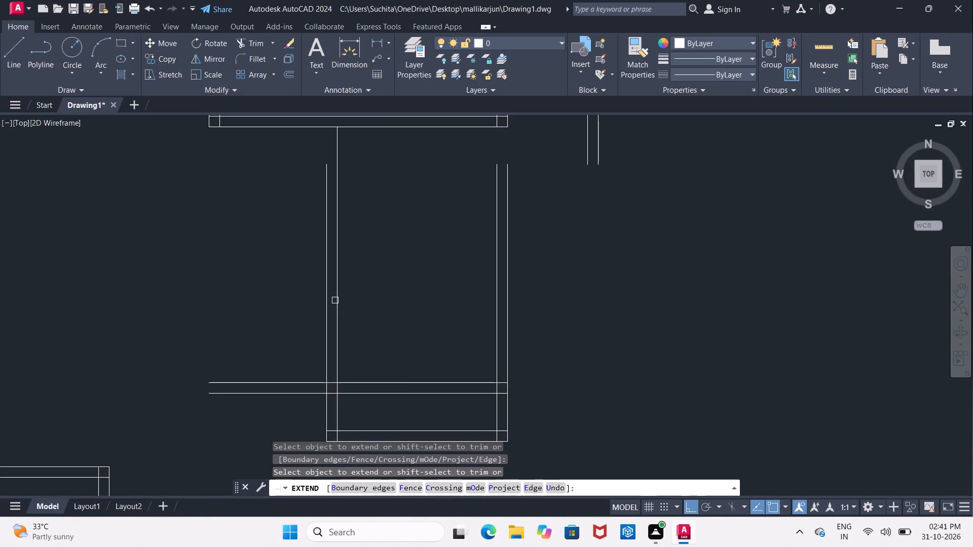
click(325, 289)
click(325, 275)
click(335, 275)
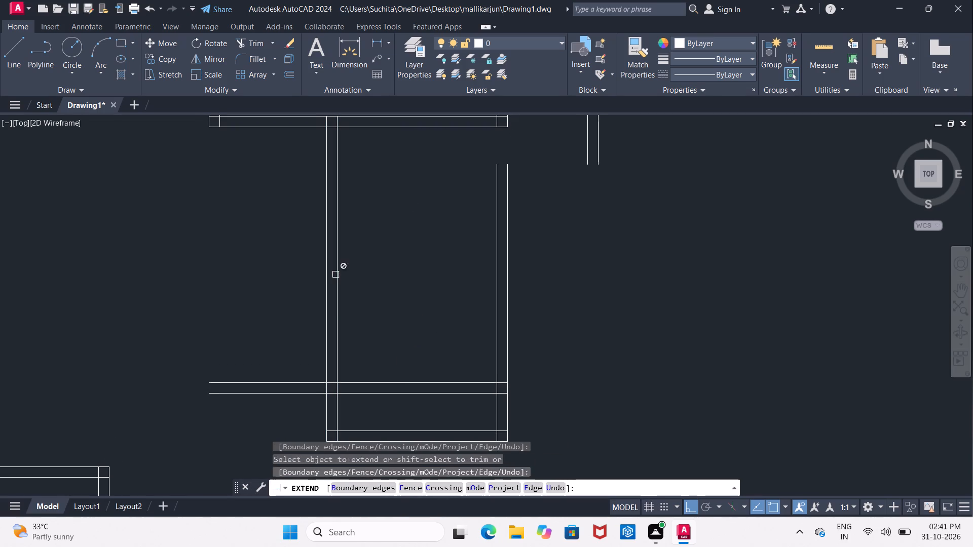
middle_drag(366, 306, 372, 288)
key(Escape)
Trim both lines of the lower east room's new bottom wall where they overhang west of the west partition.
text(TR)
key(space)
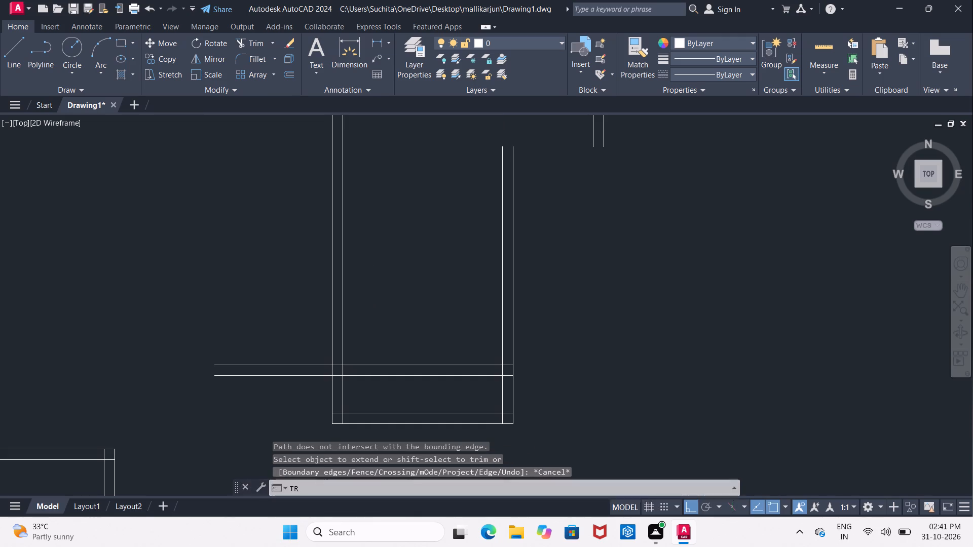
key(space)
middle_drag(249, 343, 279, 268)
drag(276, 258, 280, 292)
click(280, 325)
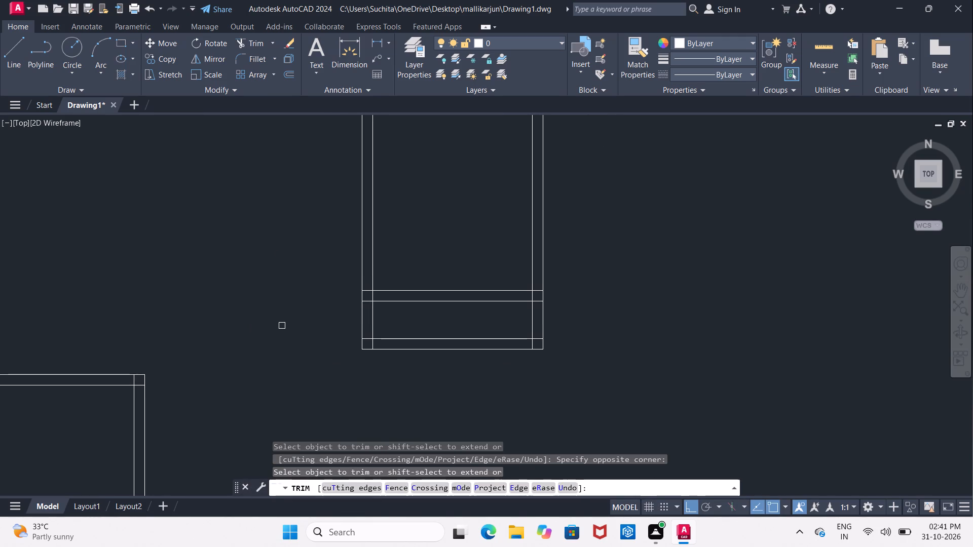
key(Escape)
Trim the side wall lines between the lower east room's new bottom wall and the old bottom wall beneath it.
key(t)
text(R)
key(space)
key(space)
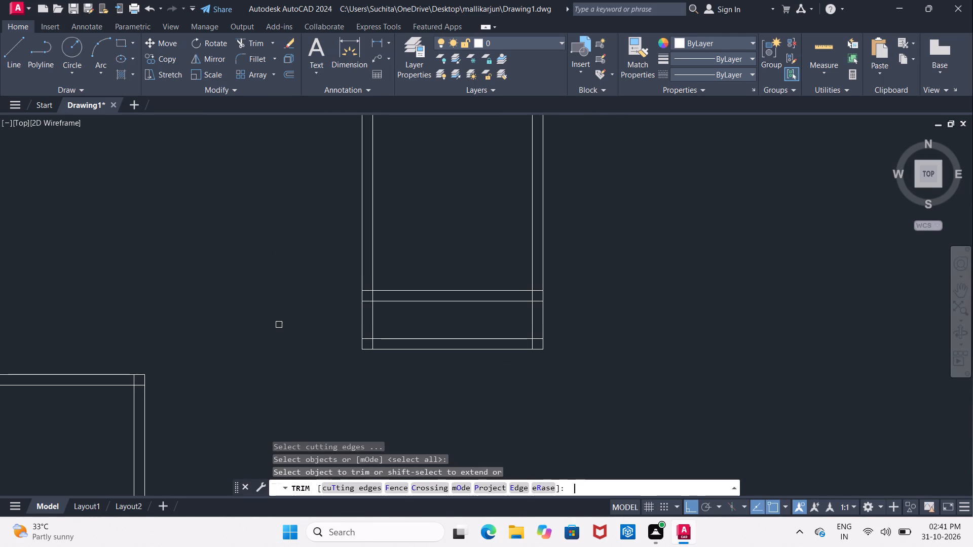
drag(279, 325, 290, 324)
drag(268, 320, 310, 322)
click(611, 325)
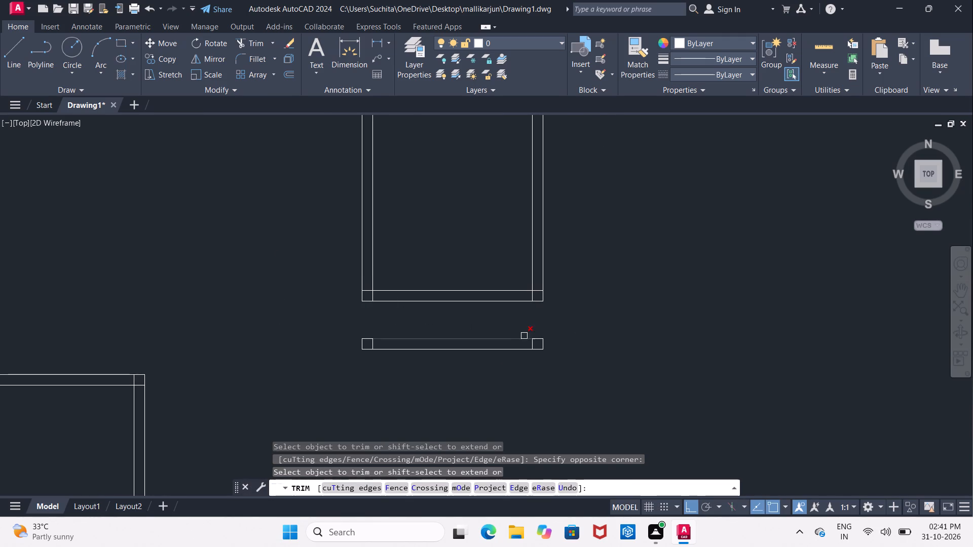
key(Escape)
Erase the leftover old bottom wall lines and short wall stubs south of the lower east room.
drag(318, 331, 326, 330)
click(614, 385)
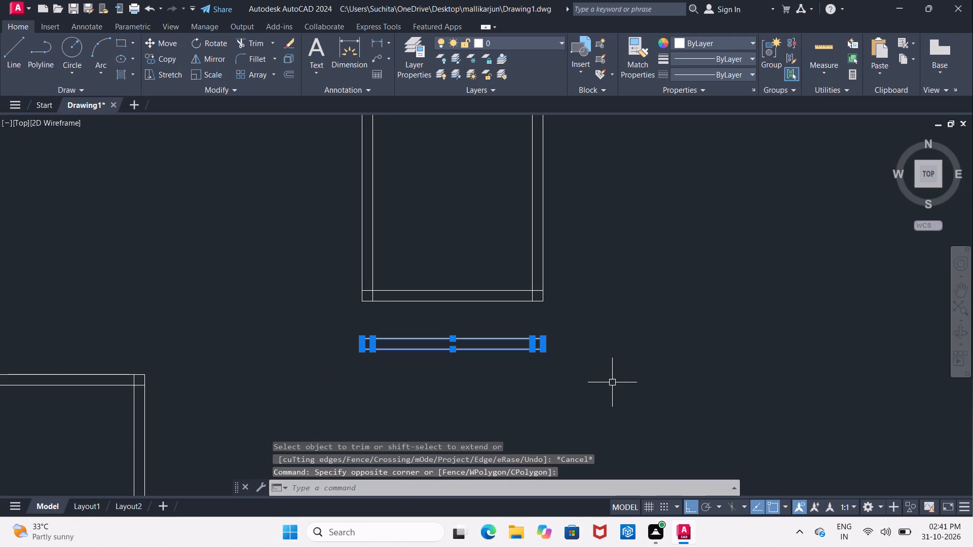
key(Delete)
scroll(608, 389, down, 4)
scroll(648, 358, up, 3)
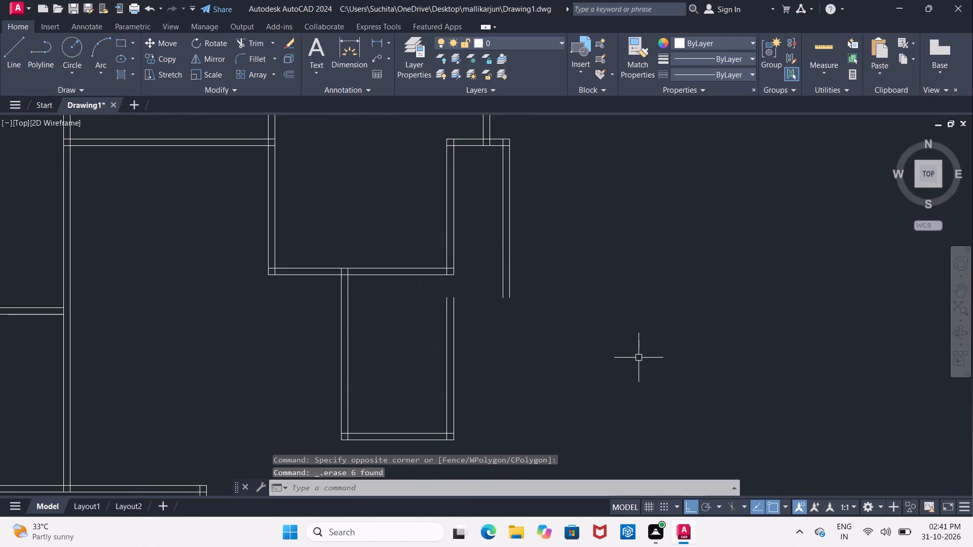
middle_drag(638, 358, 646, 333)
key(Escape)
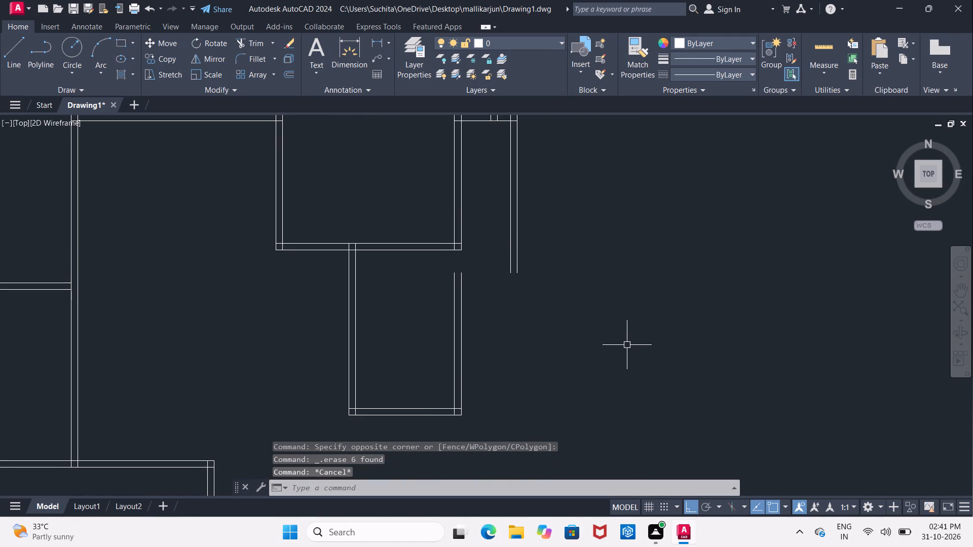
Extend both lines of the lower east room's east wall north to the upper east room's bottom wall.
text(EX)
key(space)
key(space)
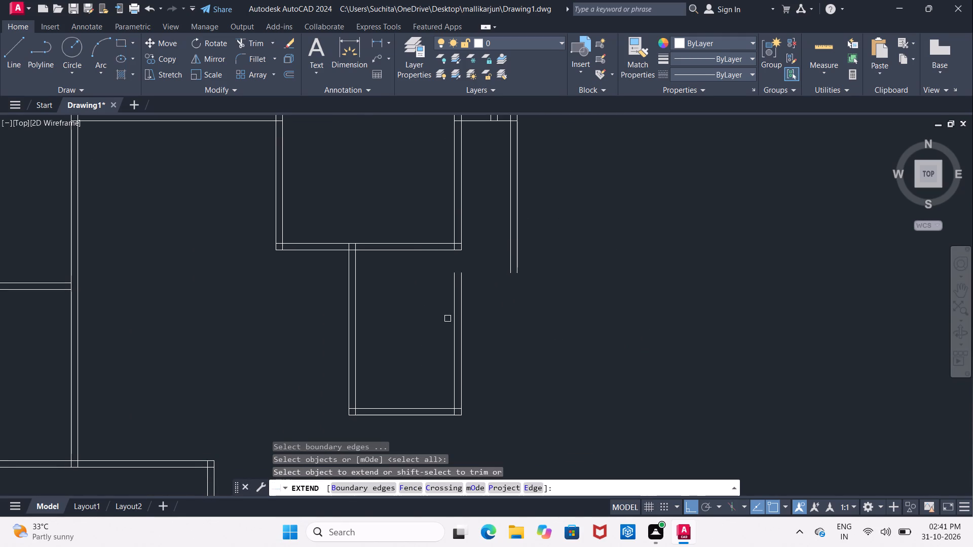
click(454, 315)
click(461, 314)
middle_drag(572, 377, 600, 302)
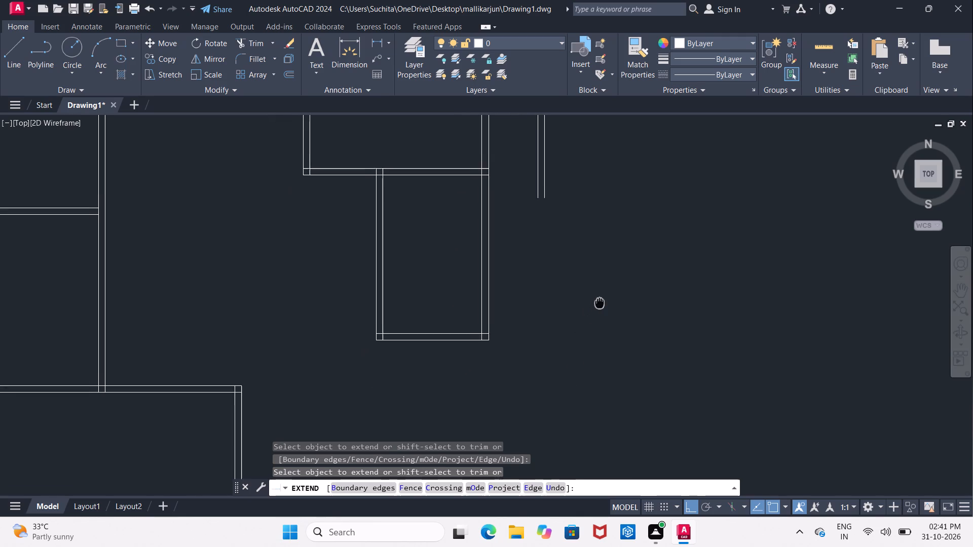
middle_drag(600, 302, 602, 307)
scroll(584, 319, down, 1)
middle_drag(504, 305, 512, 256)
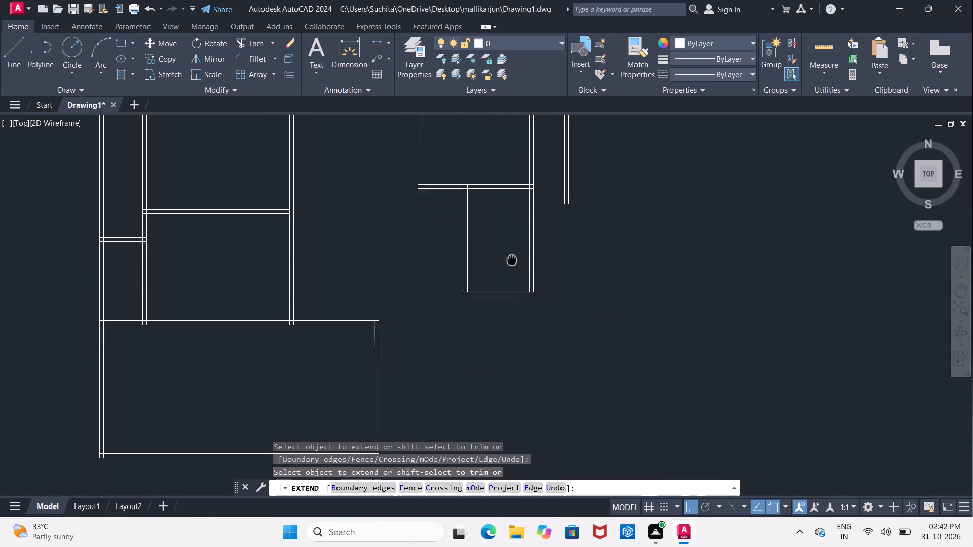
middle_drag(512, 256, 512, 257)
scroll(498, 268, up, 1)
middle_drag(498, 270, 482, 322)
key(Escape)
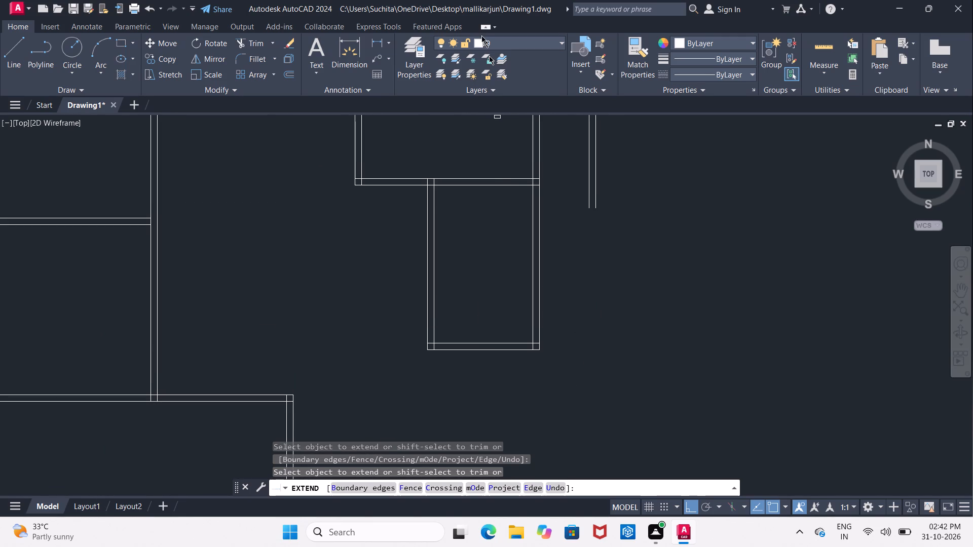
Measure the lower east room's inside width and north-south length using temporary linear dimensions.
click(379, 42)
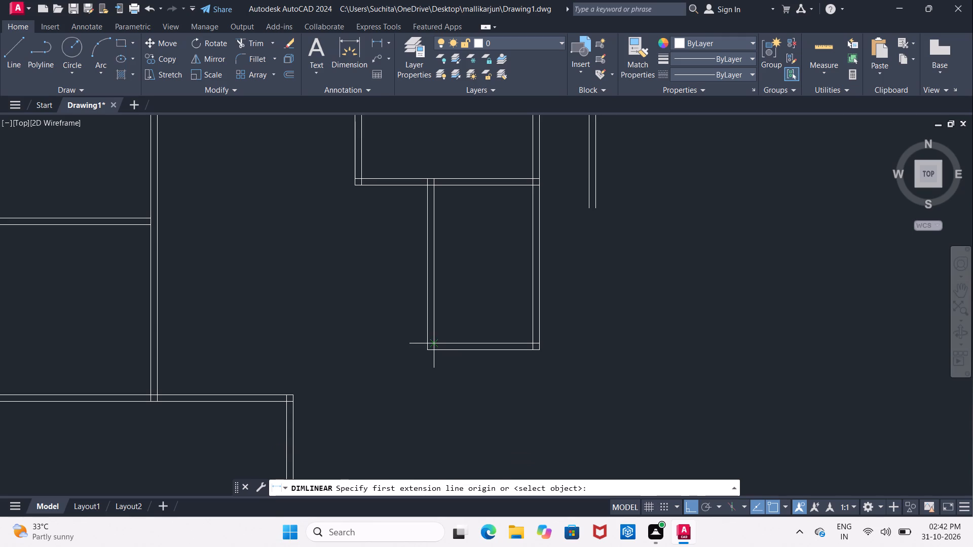
click(432, 341)
click(532, 343)
key(Escape)
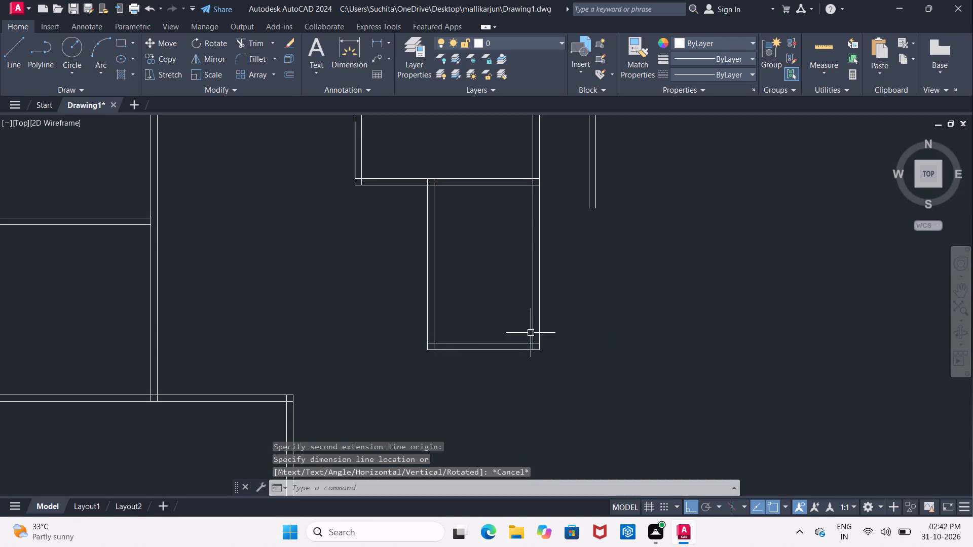
drag(380, 37, 380, 49)
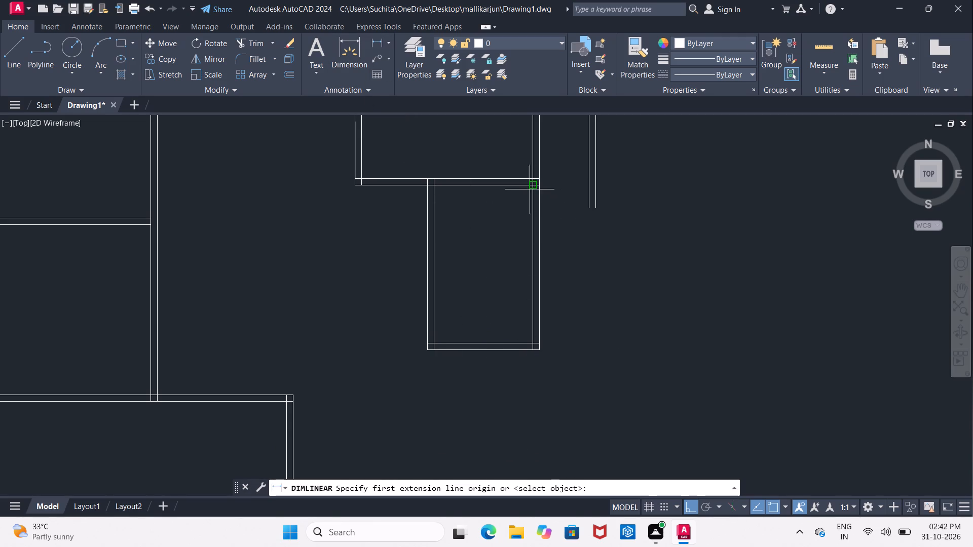
click(530, 187)
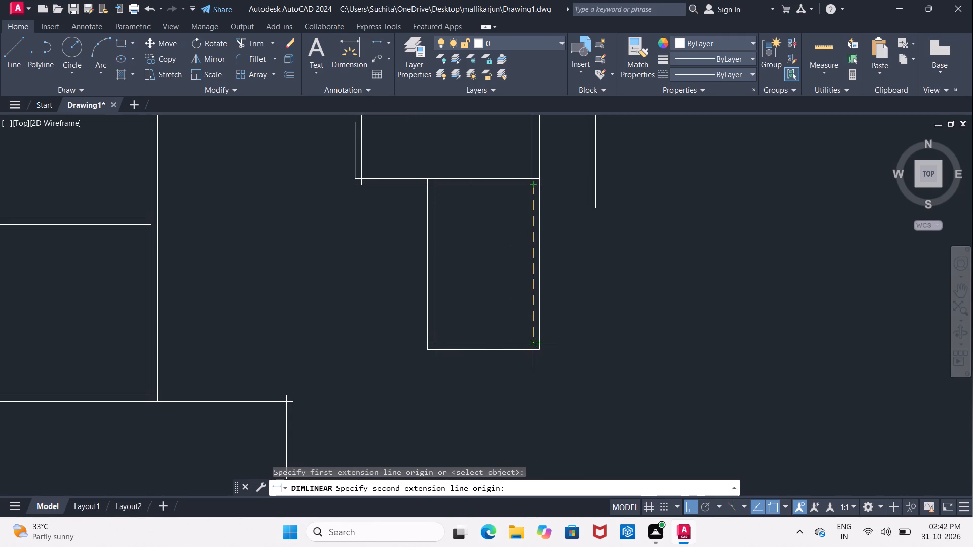
click(533, 343)
key(Escape)
Offset the outer line of the lower east room's bottom wall 8' to the south.
middle_drag(510, 324, 483, 267)
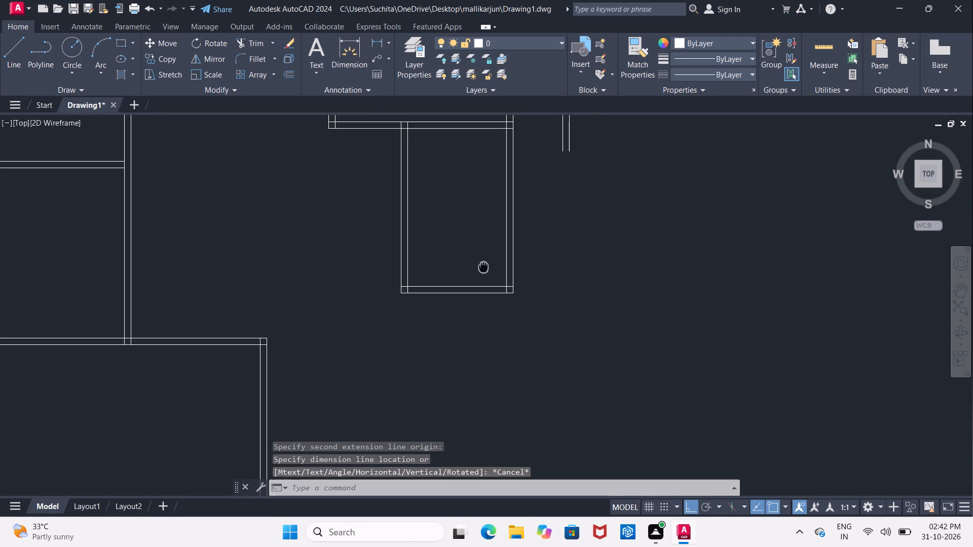
middle_drag(483, 267, 445, 286)
middle_drag(430, 285, 431, 273)
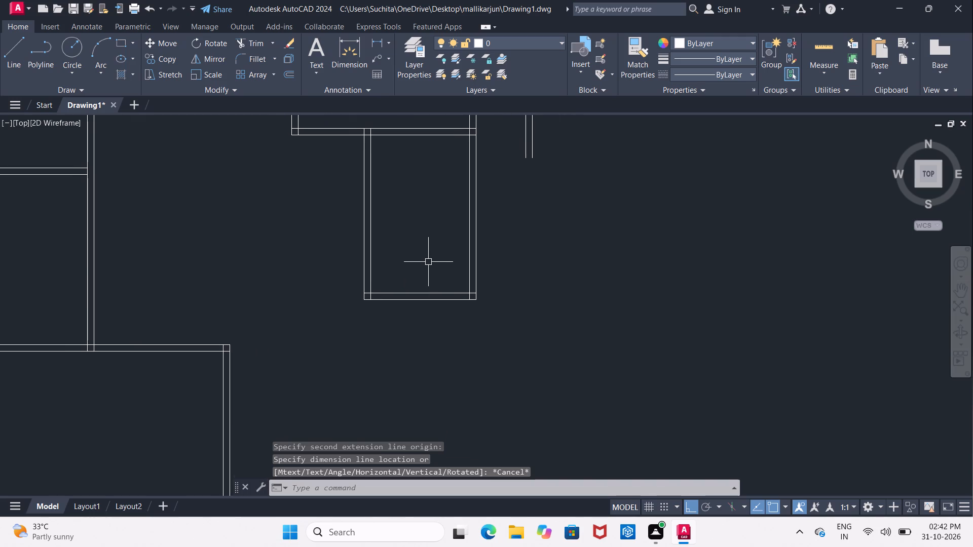
key(o)
key(Return)
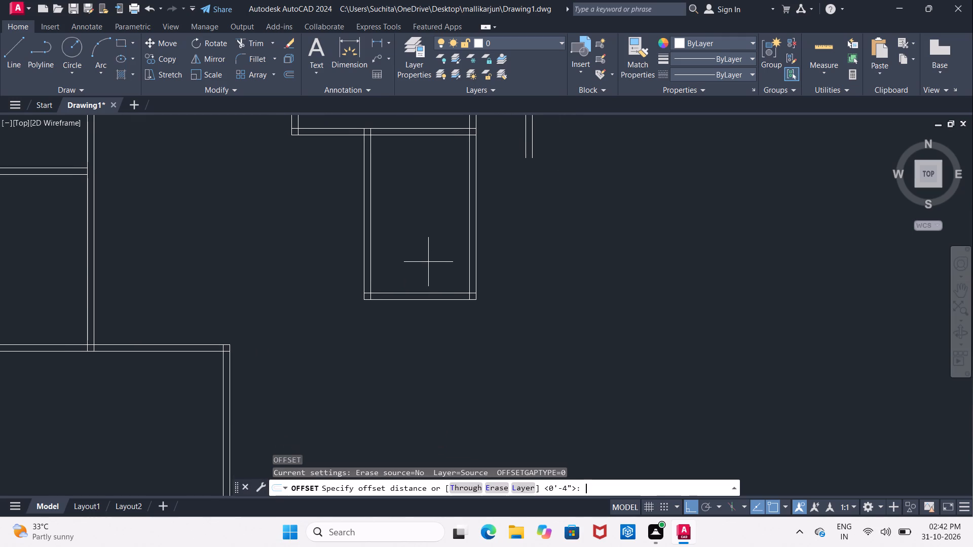
text(8')
key(Return)
middle_drag(431, 264, 453, 187)
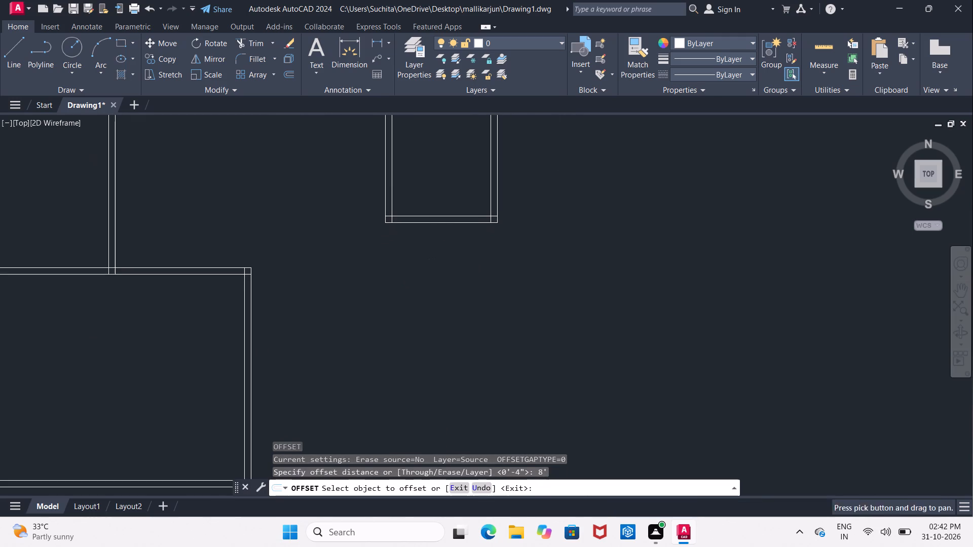
click(445, 224)
click(451, 273)
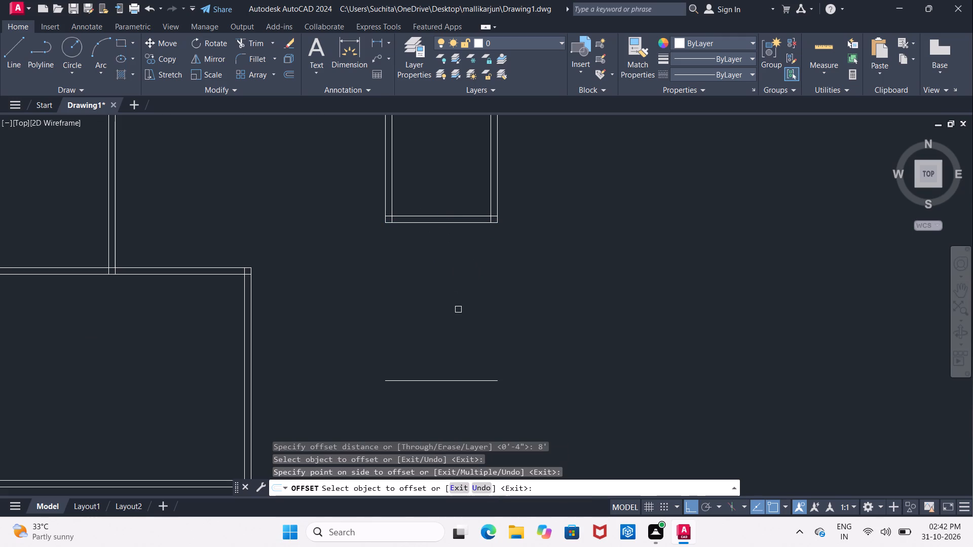
Offset the new line 4" to the south to form the bottom wall of another room.
key(Return)
key(Return)
text(4")
key(Return)
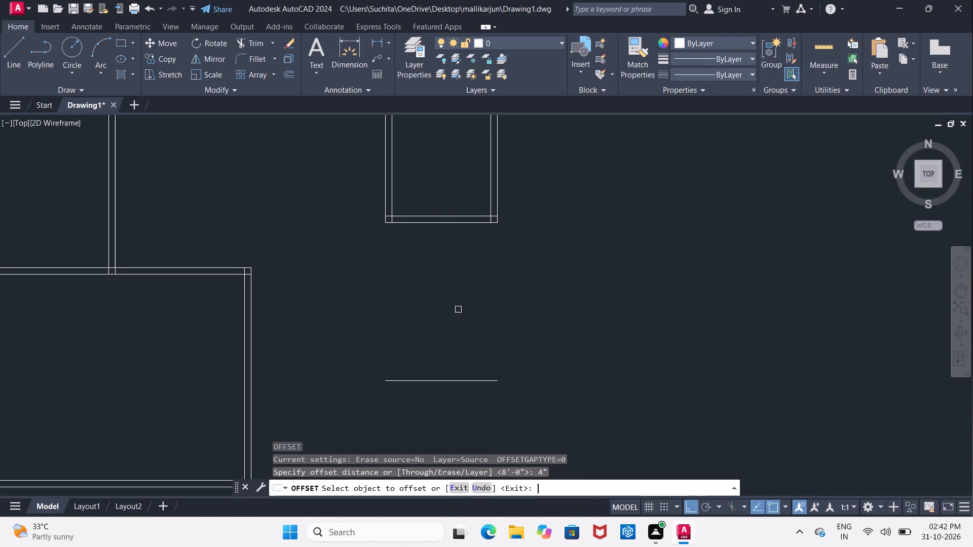
click(453, 379)
click(451, 395)
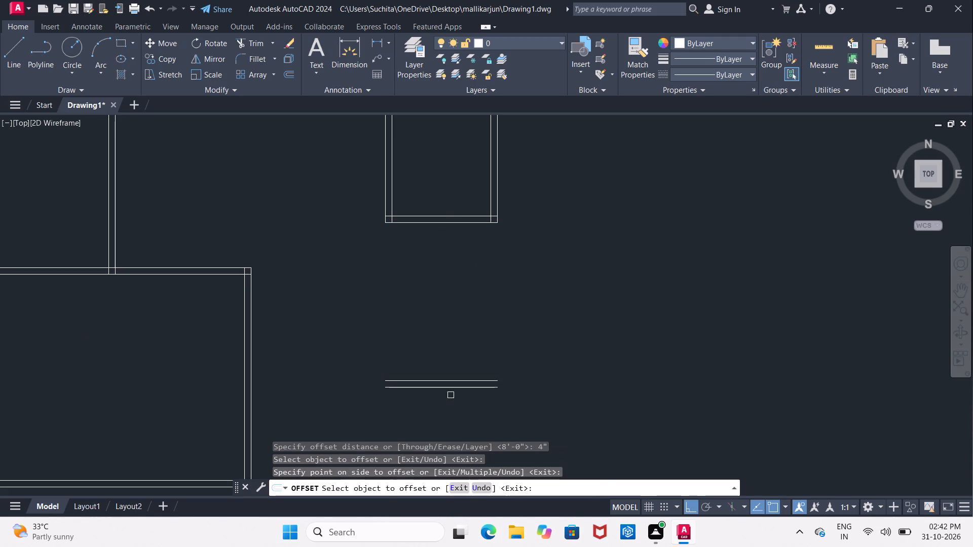
key(Escape)
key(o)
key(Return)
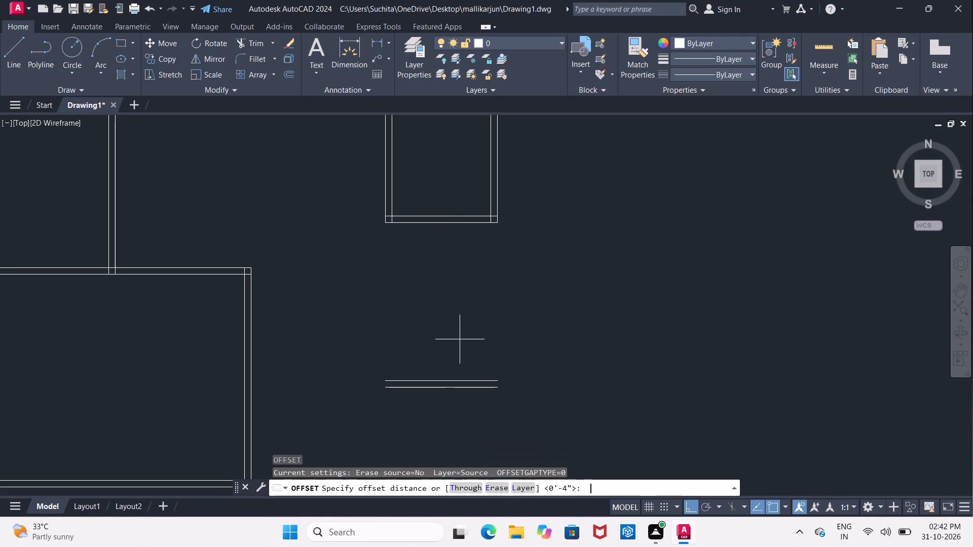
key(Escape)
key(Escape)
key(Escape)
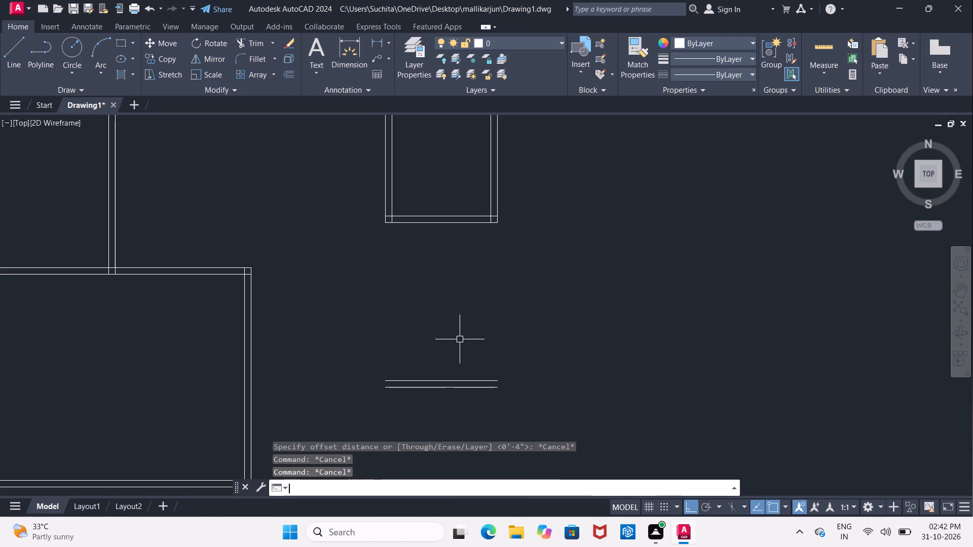
Extend both lines of the lower east room's east and west walls south to the new bottom wall's outer line.
text(EX)
key(space)
key(space)
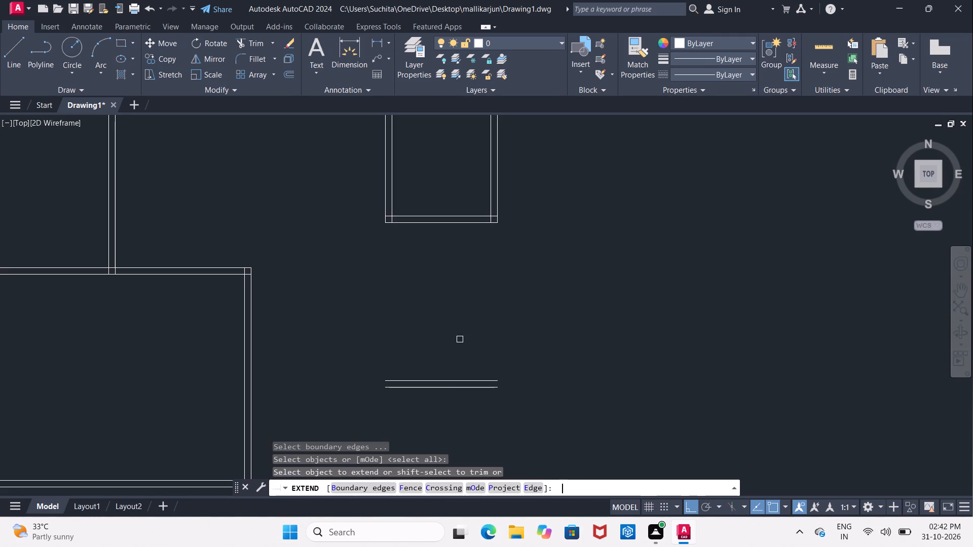
click(496, 191)
click(494, 266)
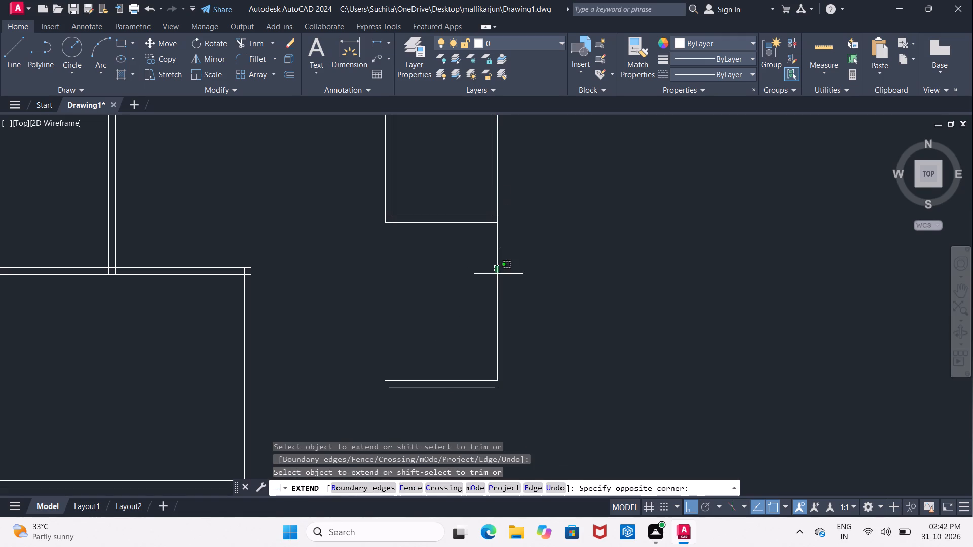
click(499, 275)
triple_click(486, 206)
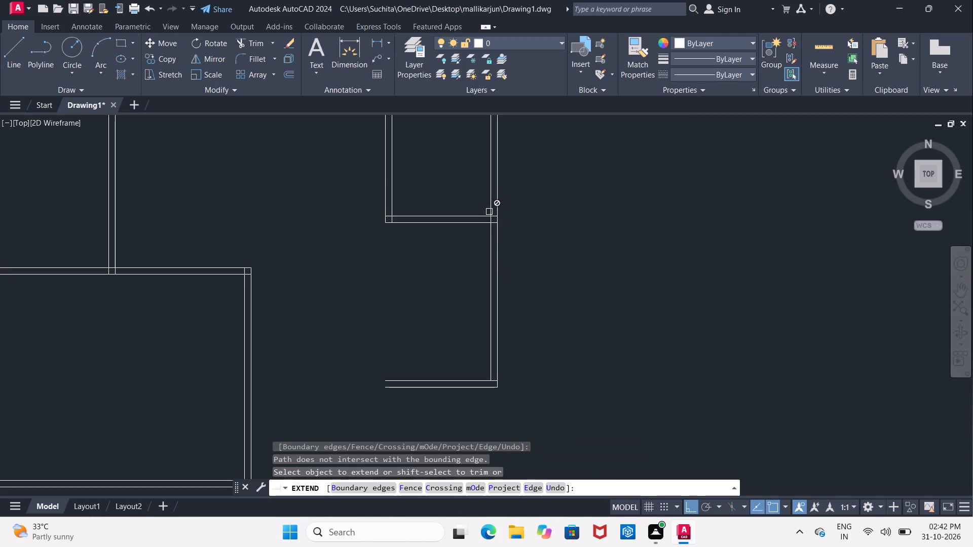
click(490, 344)
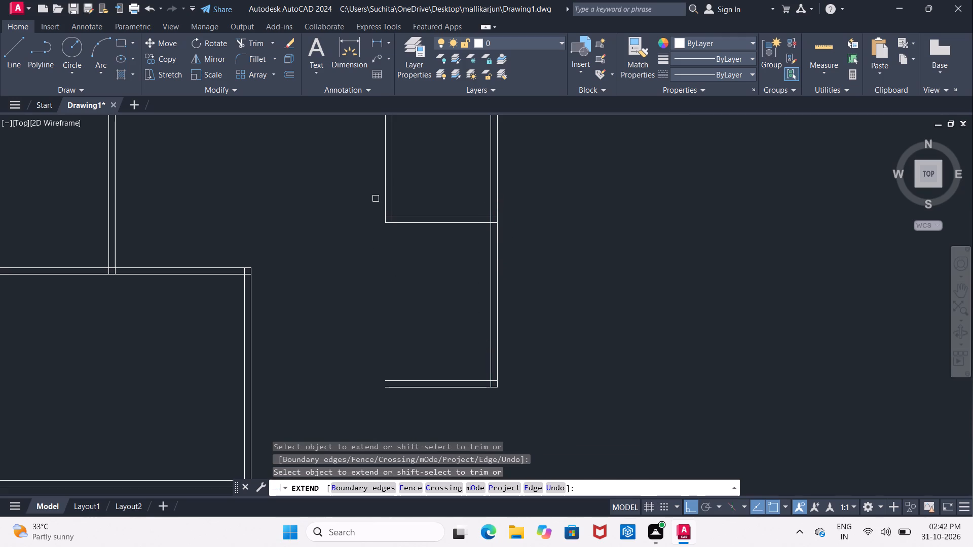
click(384, 193)
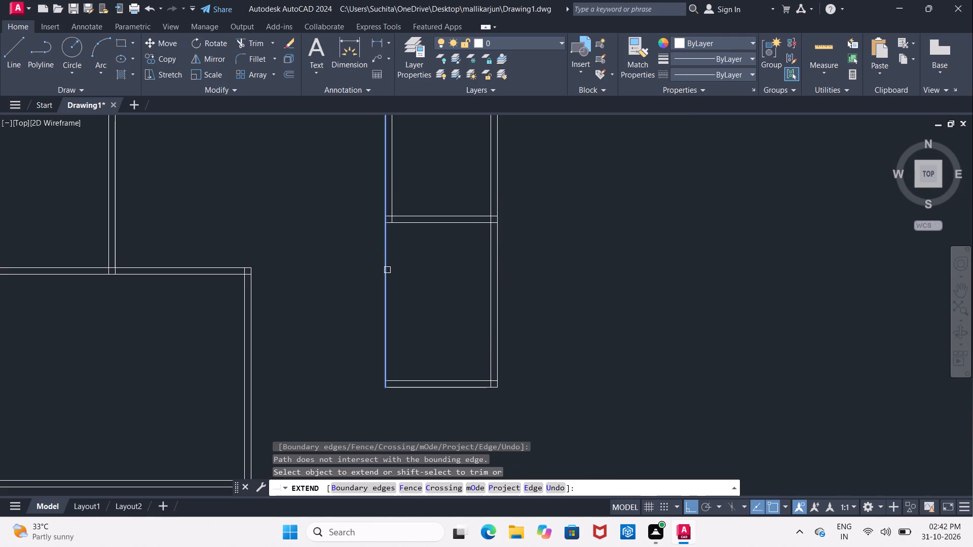
click(387, 270)
click(394, 188)
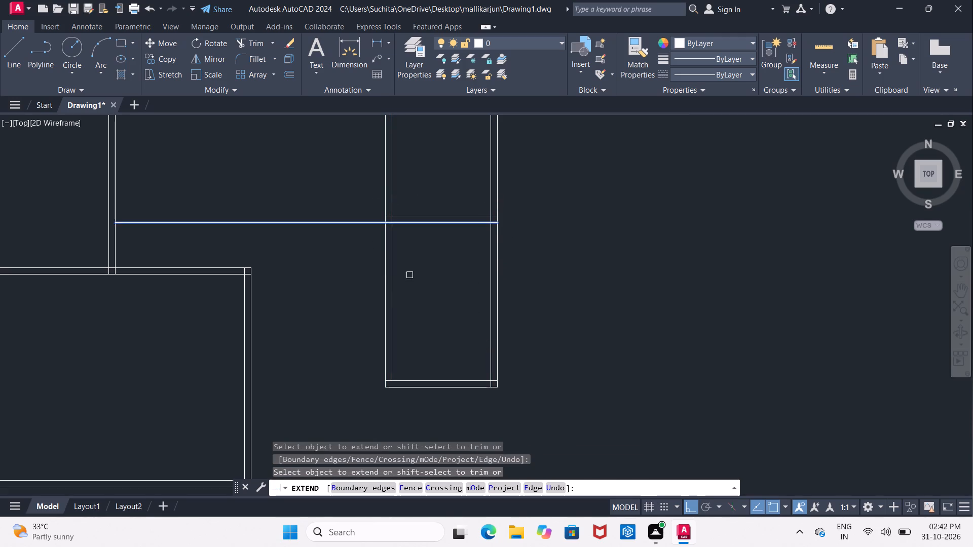
click(392, 300)
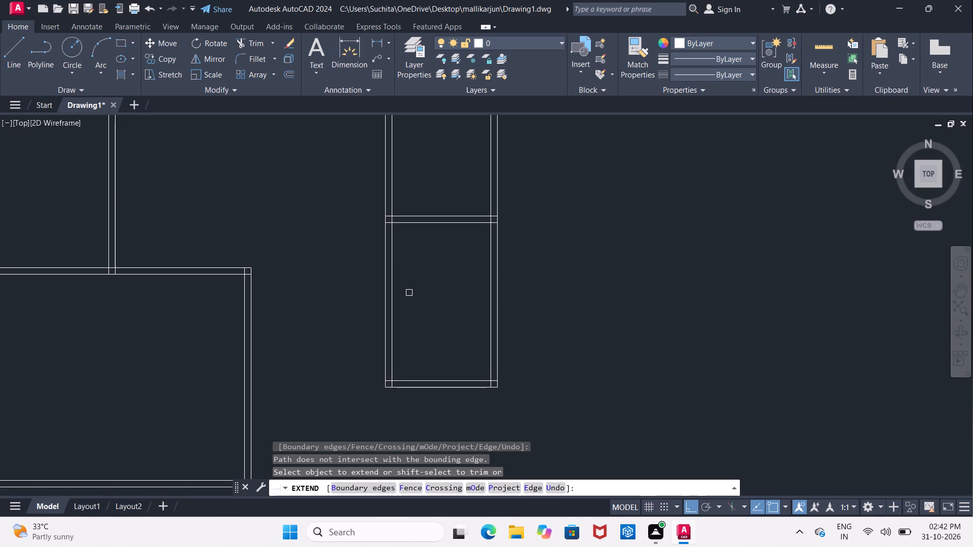
key(Escape)
Examine the overall floor plan and the newly enclosed room at the south end of the east wing.
scroll(427, 296, down, 2)
scroll(428, 294, up, 1)
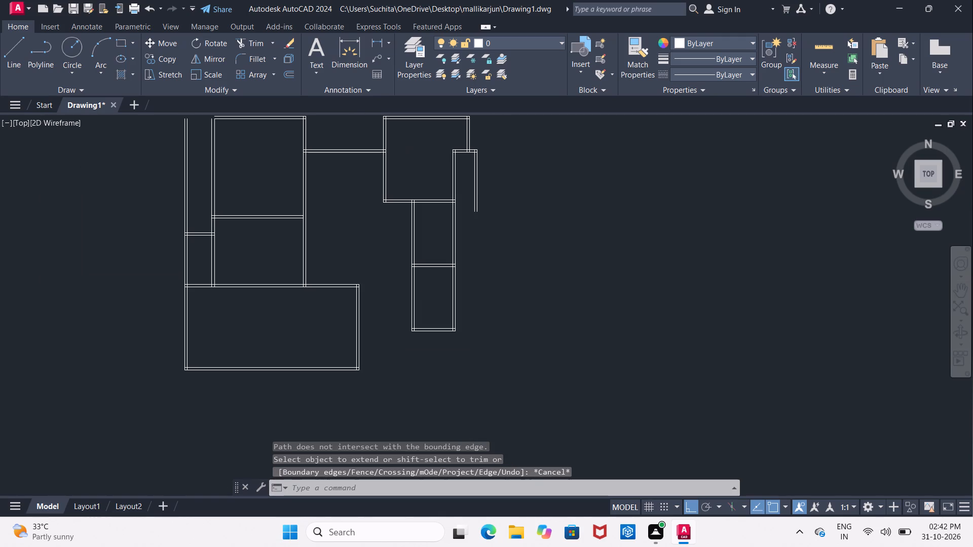
scroll(441, 217, up, 1)
middle_drag(441, 208, 426, 280)
scroll(426, 280, down, 2)
middle_drag(423, 280, 423, 280)
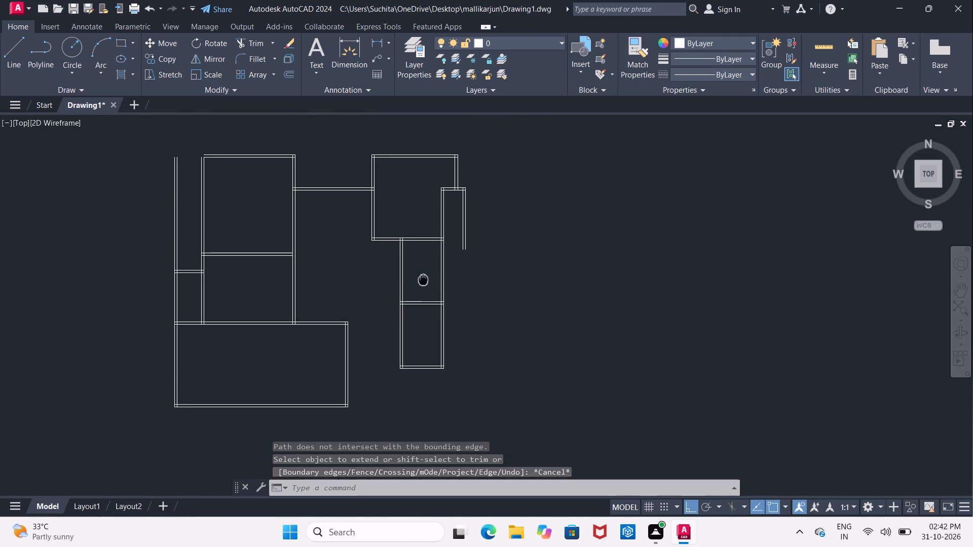
middle_drag(423, 280, 422, 244)
middle_drag(415, 330, 415, 343)
scroll(415, 335, up, 1)
middle_drag(415, 335, 416, 313)
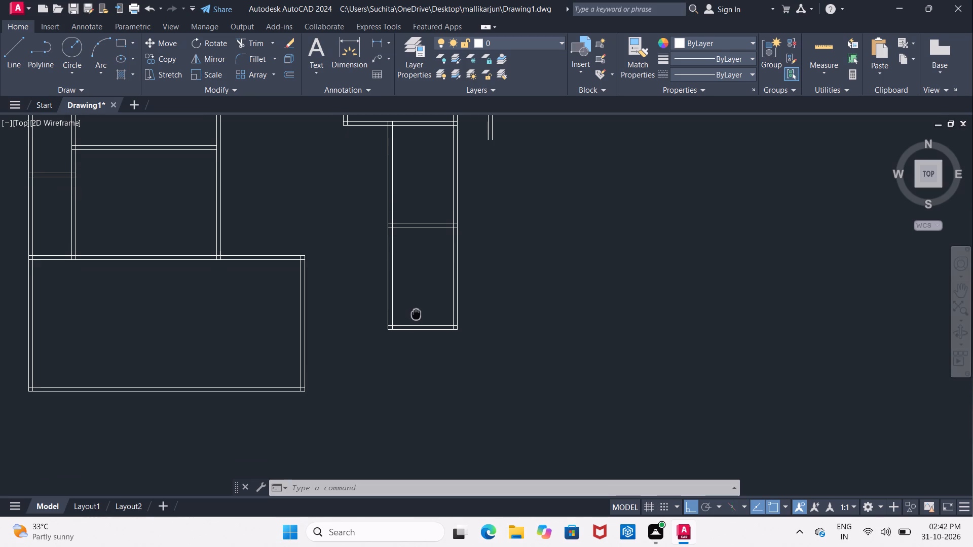
middle_drag(416, 313, 418, 319)
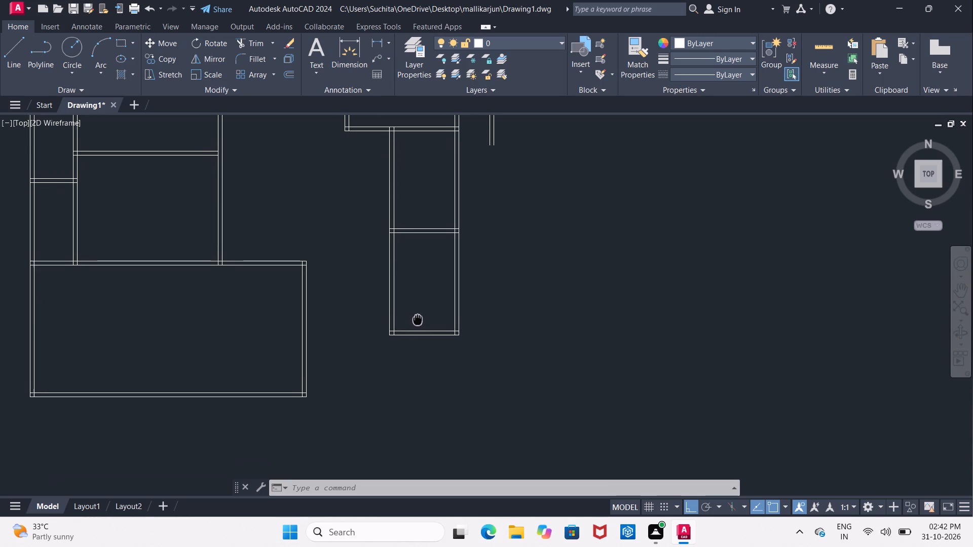
Examine the overall floor plan and the two lower rooms of the east wing.
middle_drag(418, 319, 418, 320)
scroll(418, 320, down, 2)
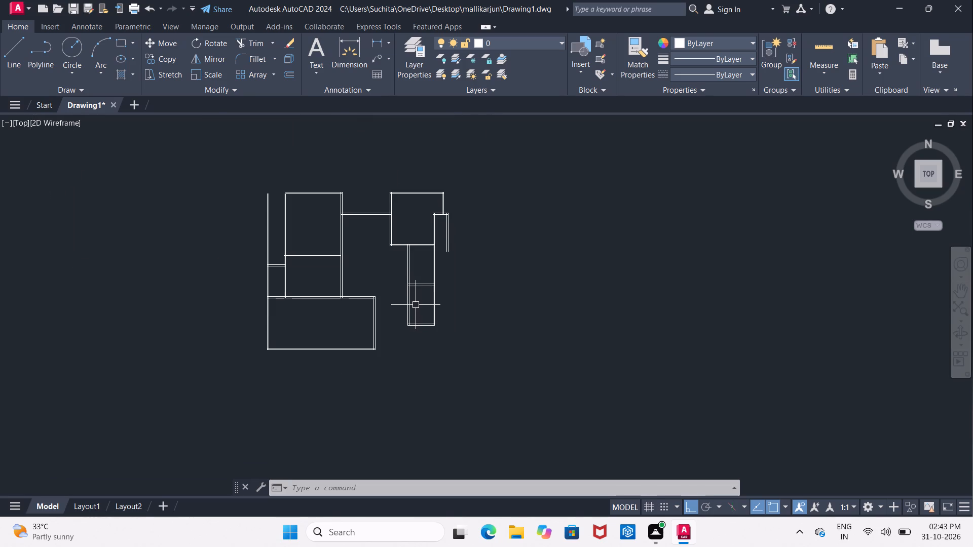
middle_drag(389, 339, 392, 336)
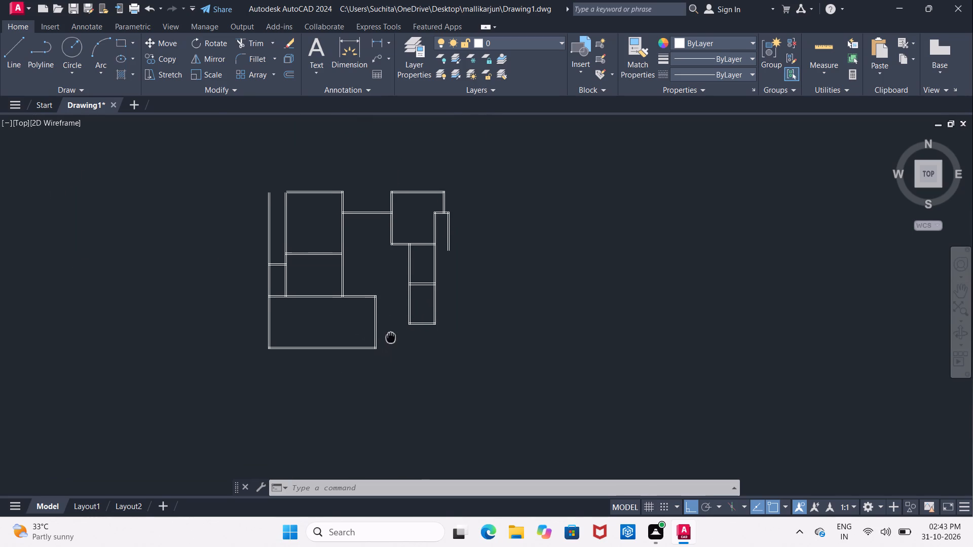
middle_drag(392, 336, 394, 334)
scroll(394, 334, up, 1)
middle_drag(395, 334, 408, 337)
scroll(408, 337, down, 1)
middle_drag(365, 316, 376, 323)
key(Escape)
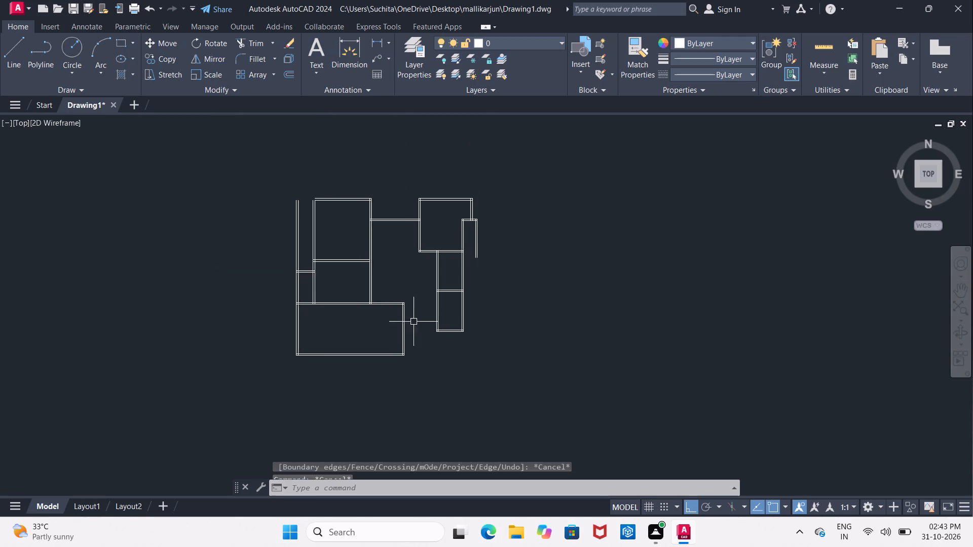
scroll(439, 312, up, 1)
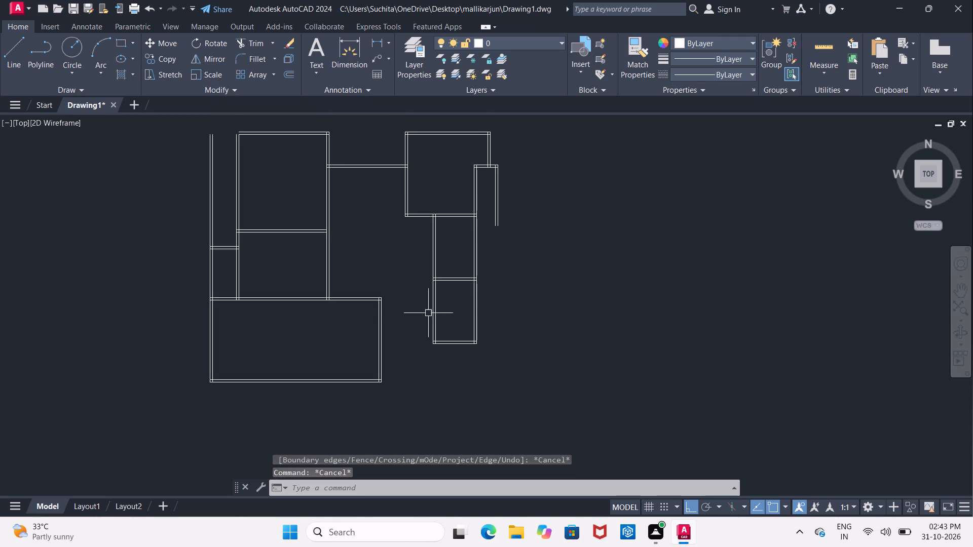
middle_drag(424, 317, 422, 320)
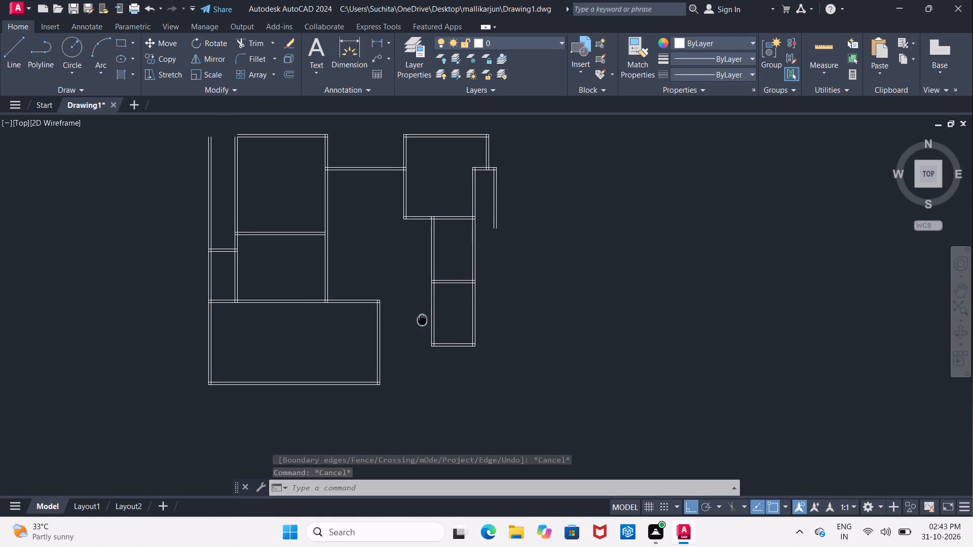
middle_drag(422, 320, 418, 325)
scroll(418, 325, down, 1)
scroll(418, 323, up, 2)
middle_drag(418, 323, 408, 326)
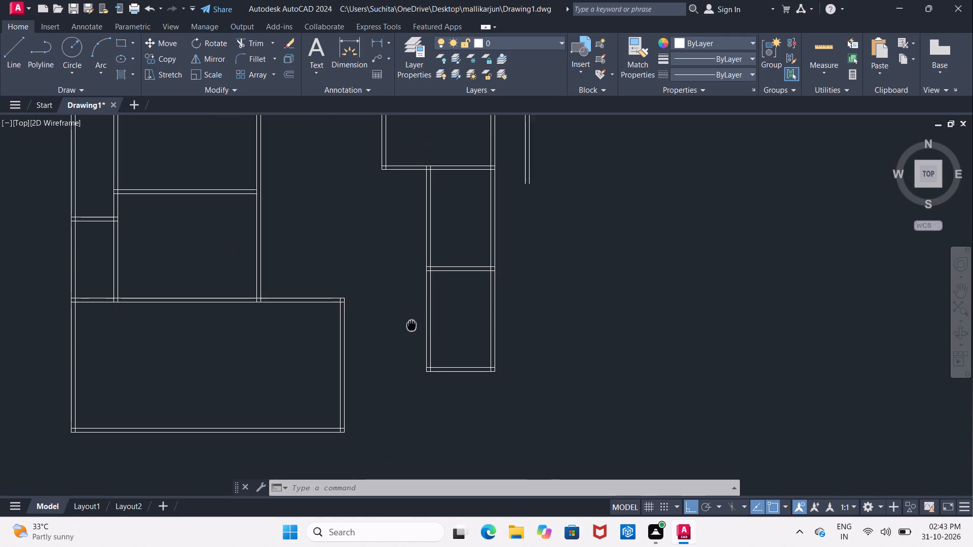
middle_drag(408, 326, 386, 341)
key(Escape)
scroll(385, 339, down, 1)
middle_drag(385, 339, 380, 312)
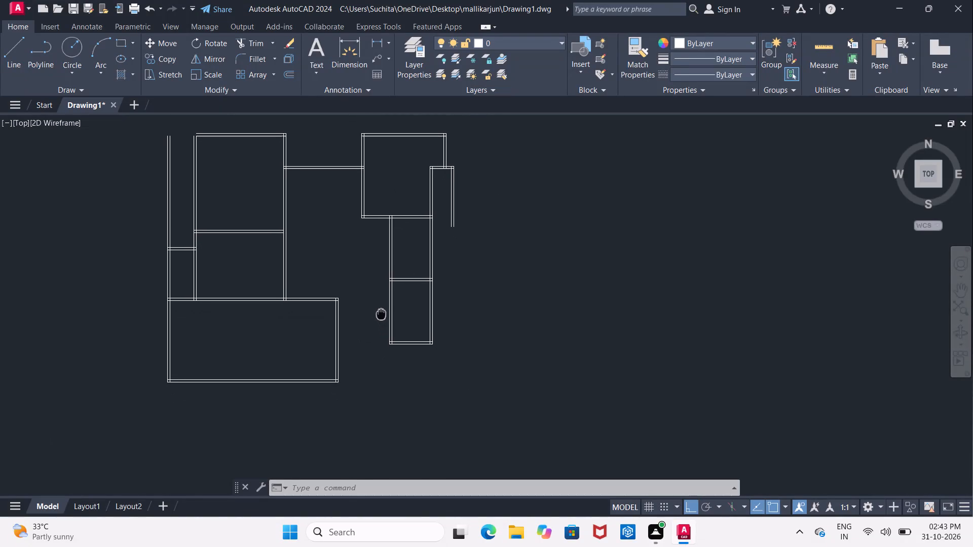
middle_drag(380, 312, 380, 312)
scroll(407, 307, up, 2)
middle_drag(394, 280, 401, 314)
scroll(396, 293, down, 1)
key(Escape)
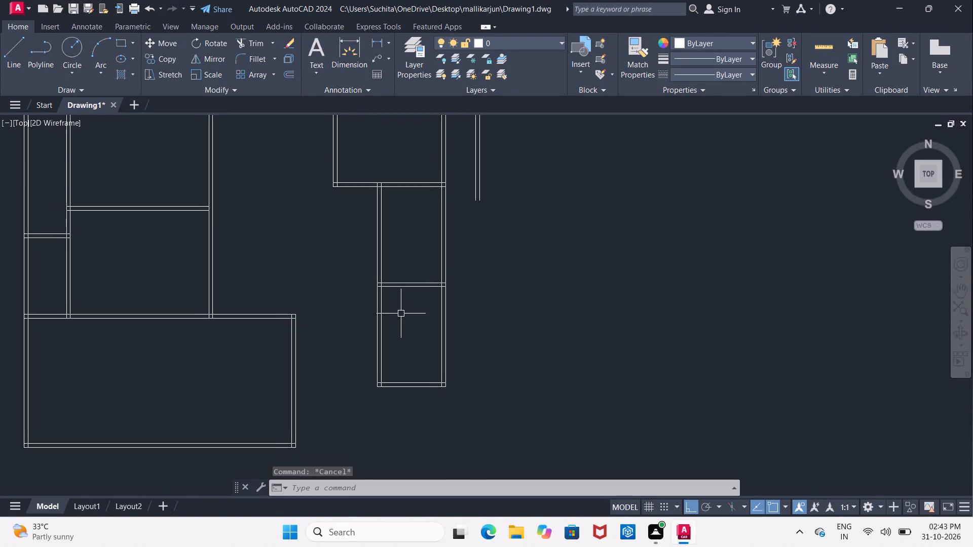
scroll(401, 314, down, 1)
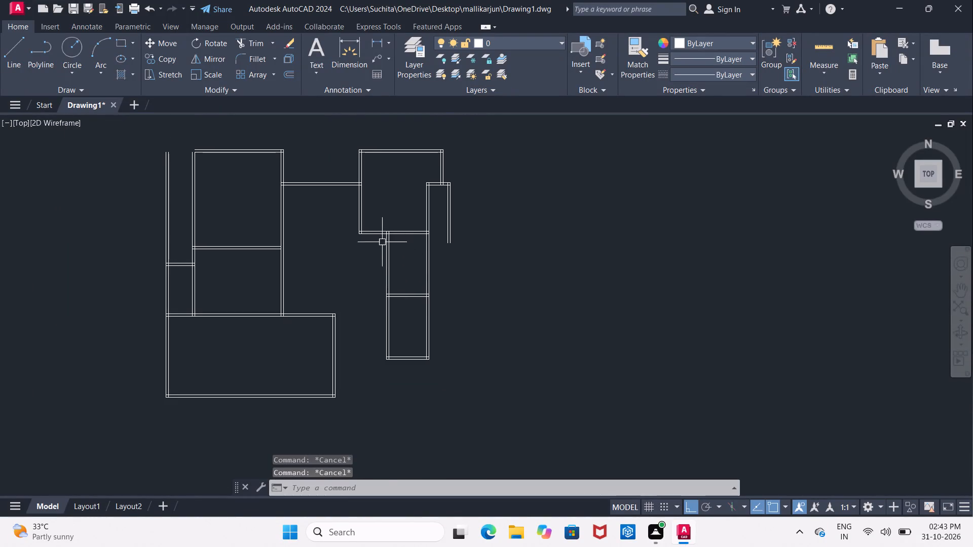
Erase both lines of the west wall shared by the two lower east rooms.
scroll(382, 243, up, 3)
click(391, 256)
click(402, 289)
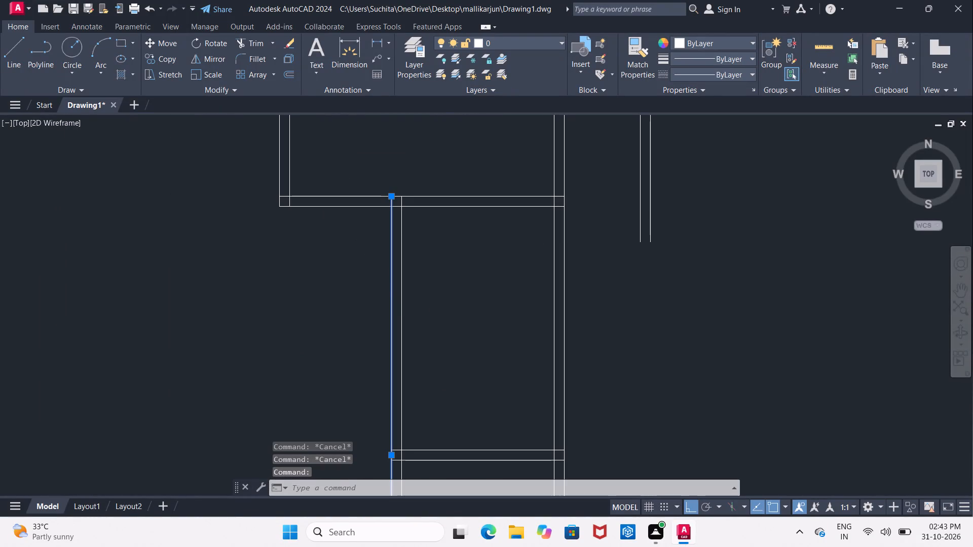
key(Delete)
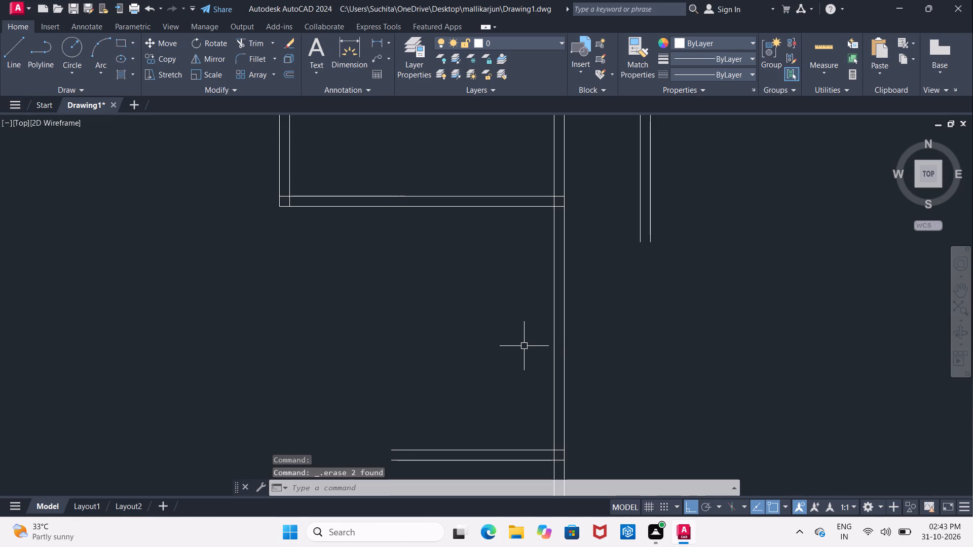
Trim away both east wall lines between the upper east room's bottom wall and the partition between the two lower rooms.
middle_drag(523, 359, 494, 310)
text(TR)
key(space)
key(space)
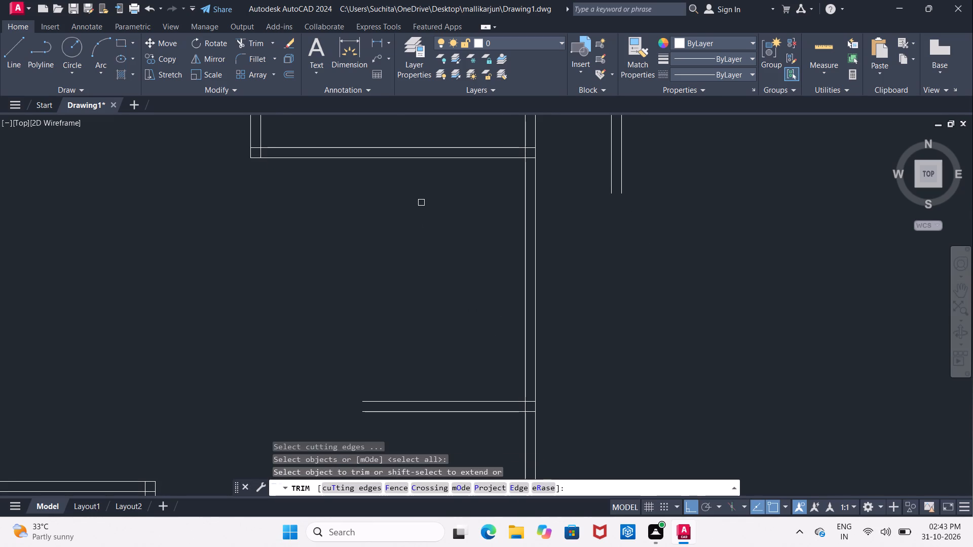
drag(420, 186, 429, 196)
click(609, 393)
middle_drag(607, 395, 588, 269)
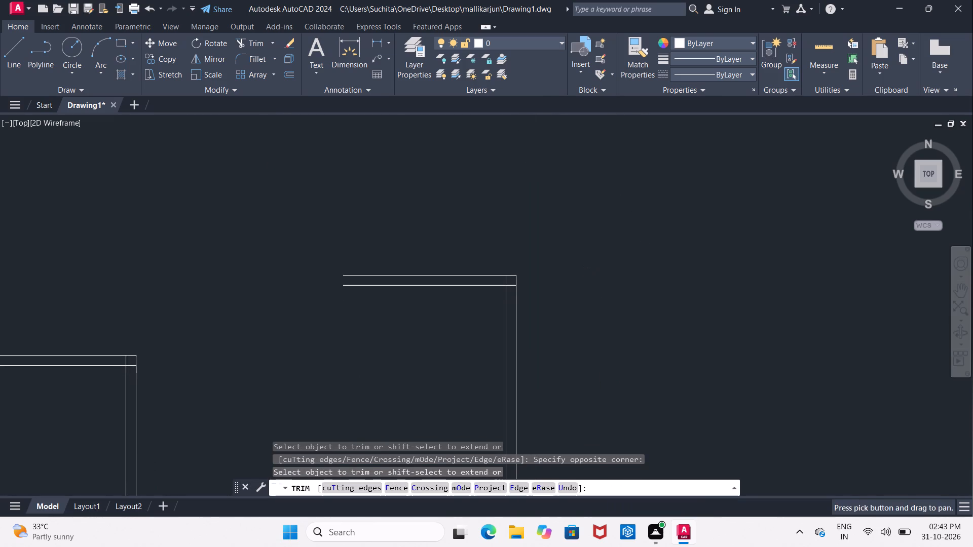
key(Escape)
Erase the remaining wall lines of the lowest east room, including its top partition and bottom wall.
scroll(588, 269, down, 2)
drag(483, 263, 483, 270)
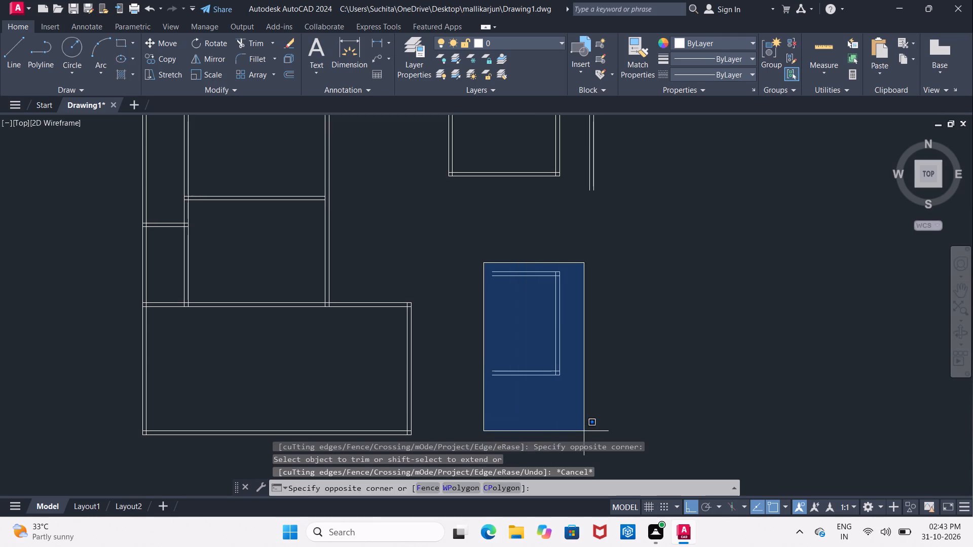
click(586, 416)
key(Delete)
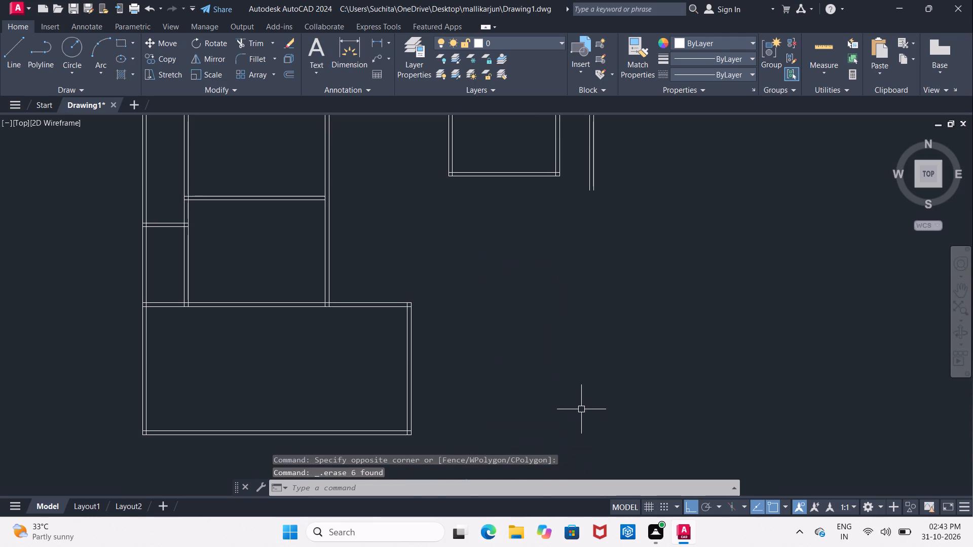
Examine the remaining floor plan around the open area east of the large south room.
middle_drag(562, 368, 519, 455)
scroll(514, 370, down, 1)
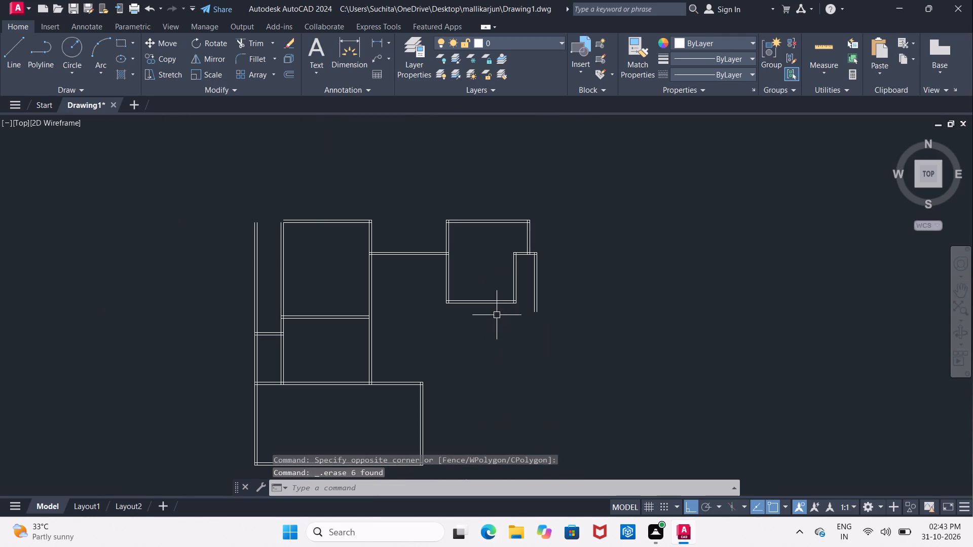
middle_drag(435, 329, 461, 321)
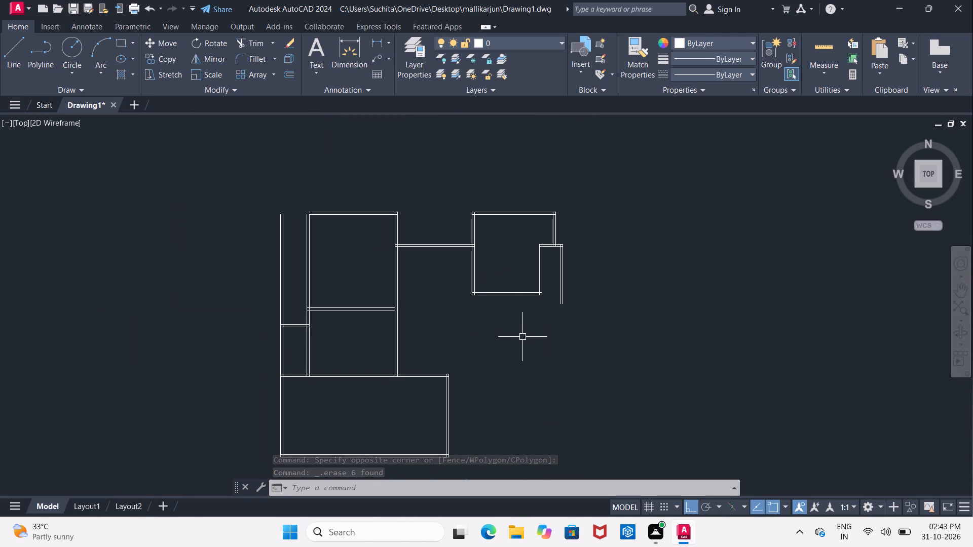
middle_drag(523, 338, 474, 333)
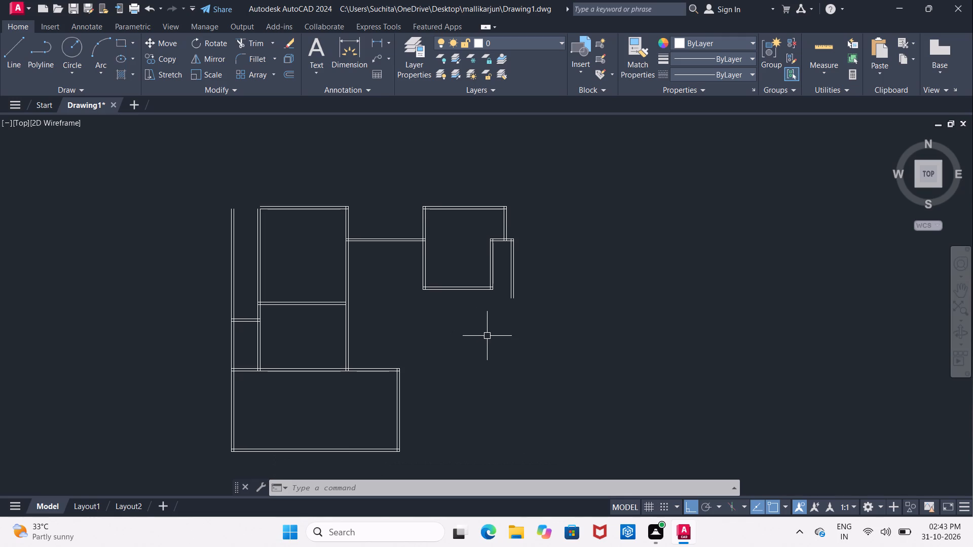
middle_drag(487, 336, 509, 315)
key(Escape)
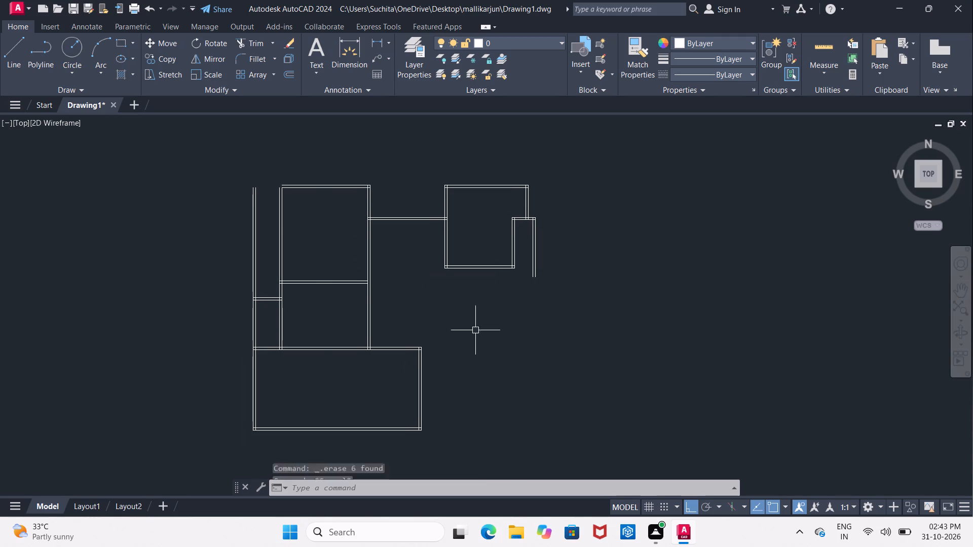
middle_drag(380, 333, 421, 327)
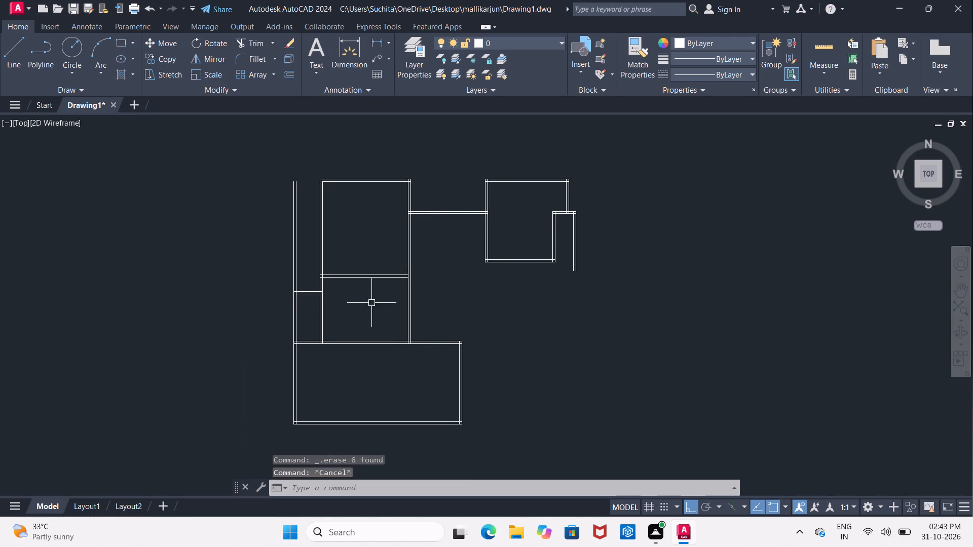
scroll(358, 313, up, 1)
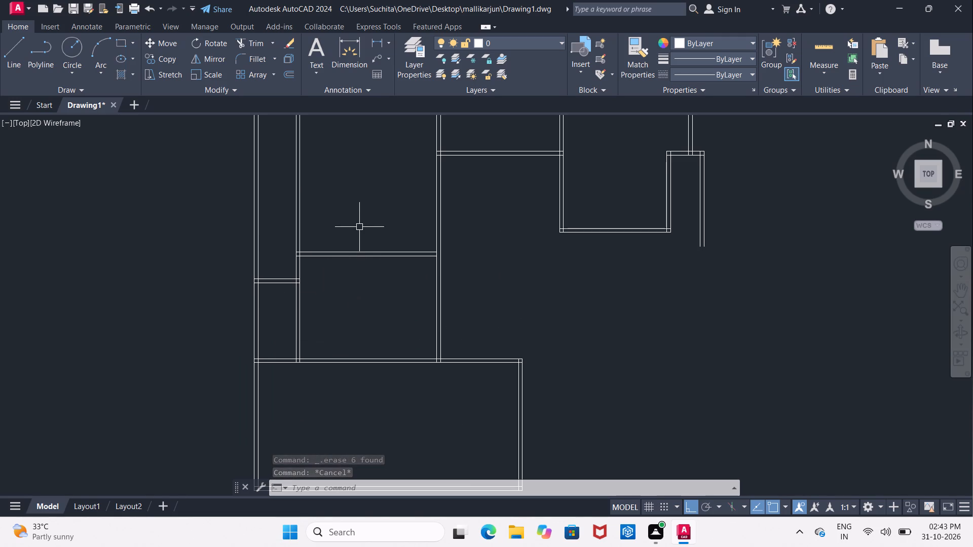
middle_drag(355, 309, 359, 225)
middle_drag(457, 360, 457, 360)
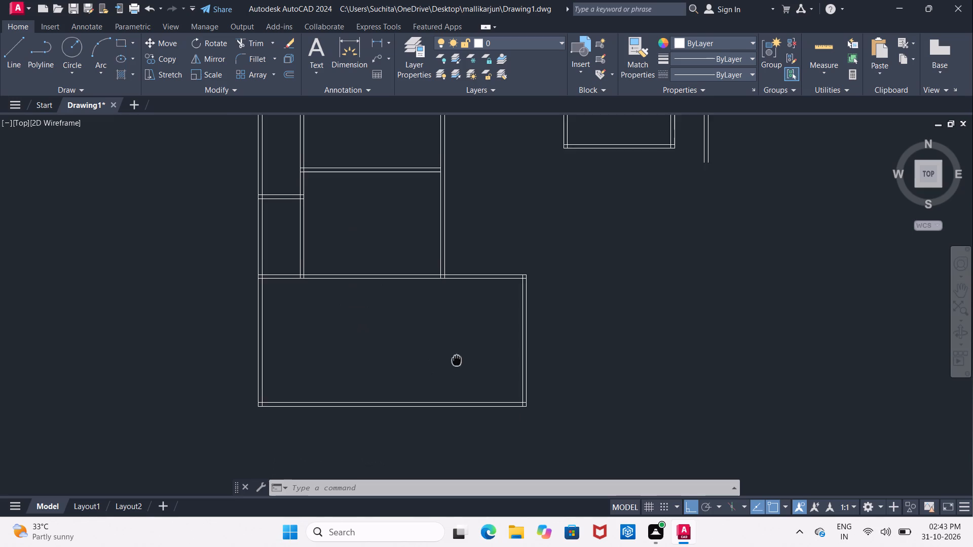
middle_drag(457, 360, 427, 364)
key(Escape)
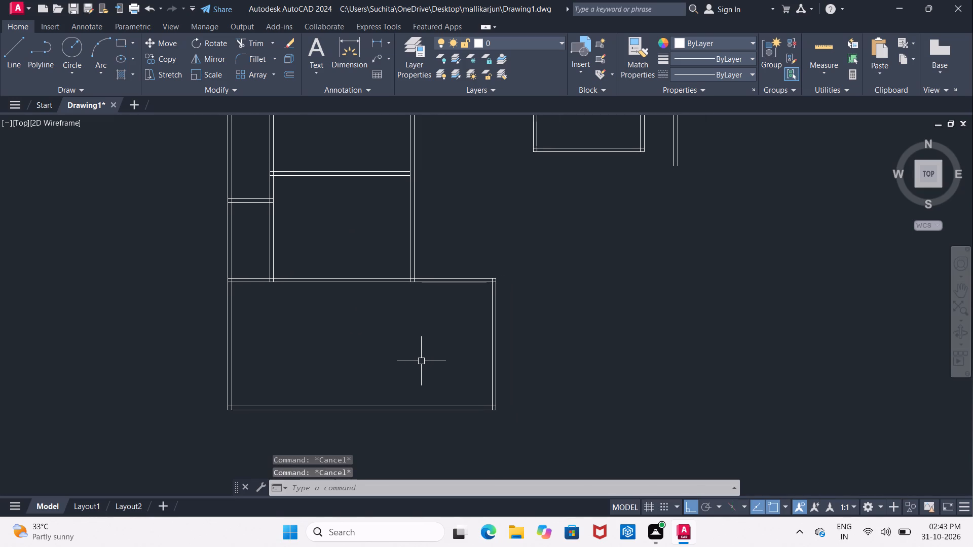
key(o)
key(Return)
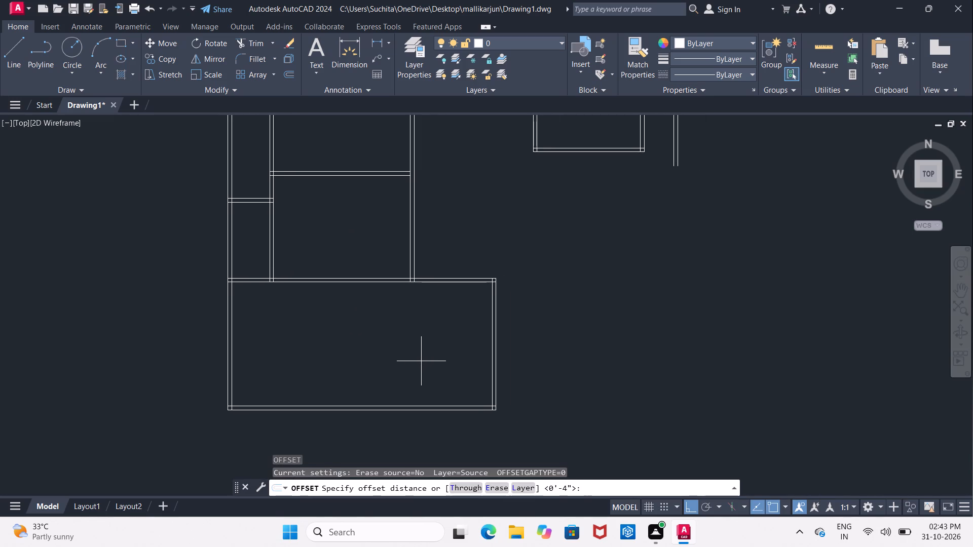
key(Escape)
Check the large south room's inside width along its bottom wall with a linear dimension, without placing it.
click(372, 40)
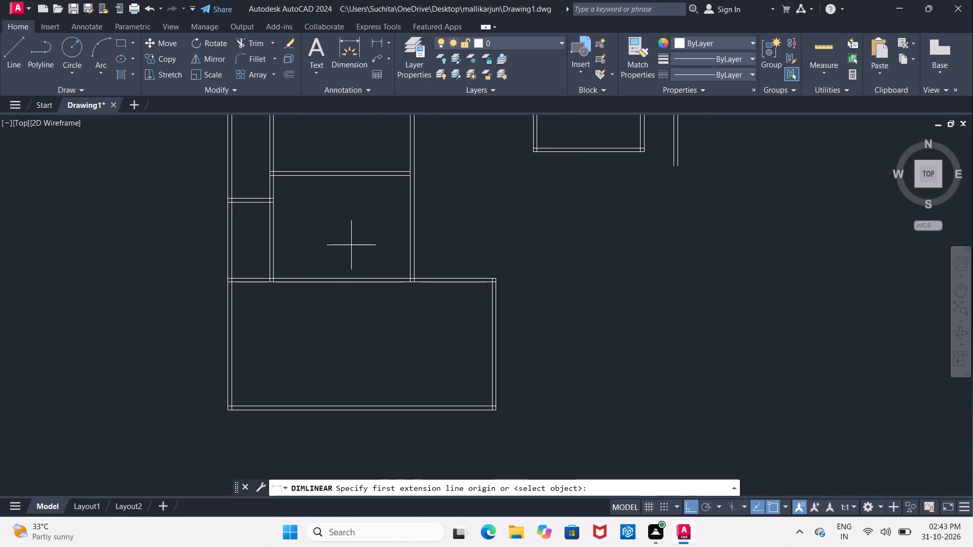
click(232, 406)
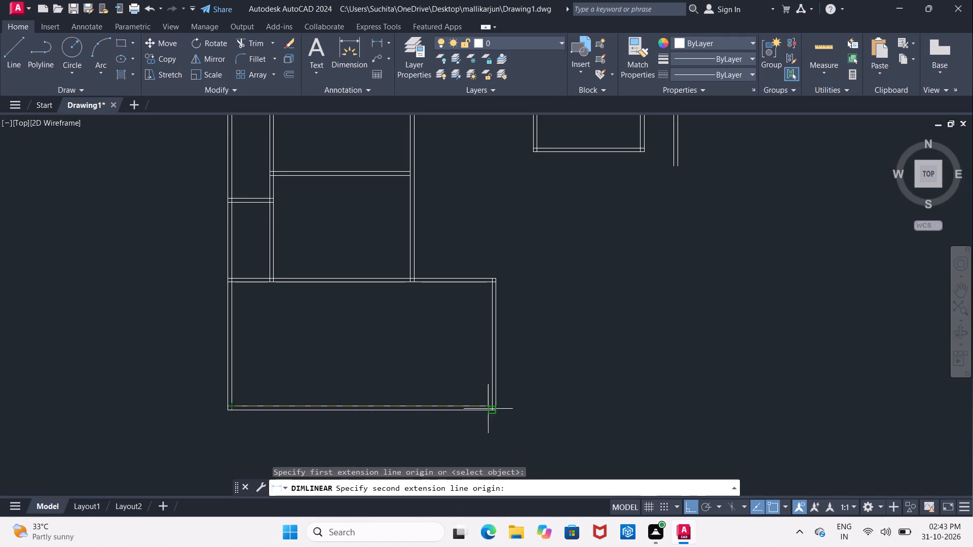
click(493, 403)
key(Escape)
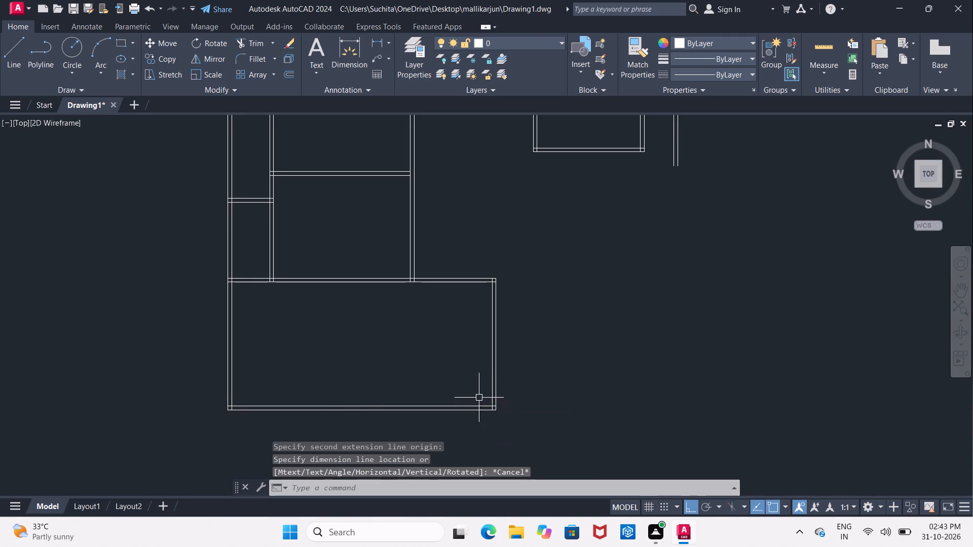
Offset the outer line of the large south room's east wall 12' to the east.
middle_drag(616, 352, 536, 342)
key(Escape)
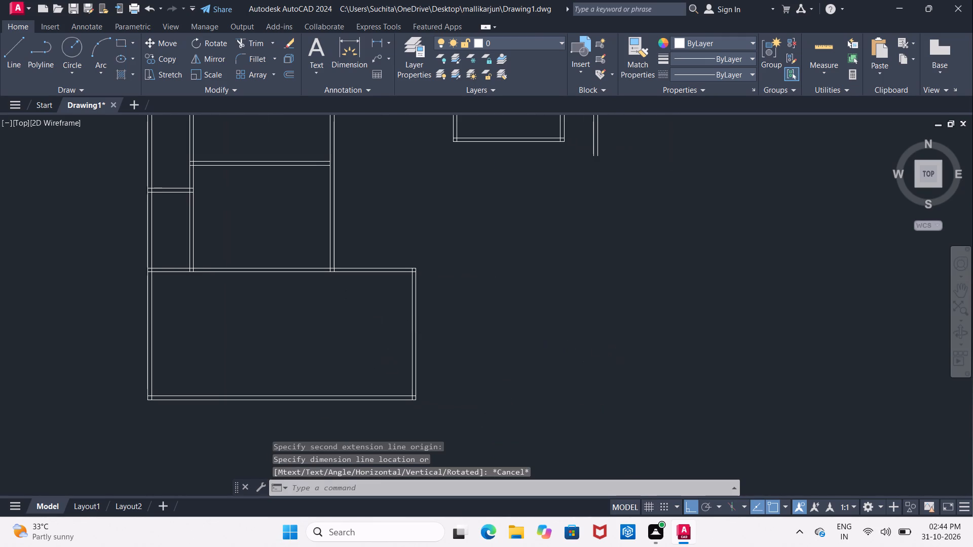
key(o)
key(Return)
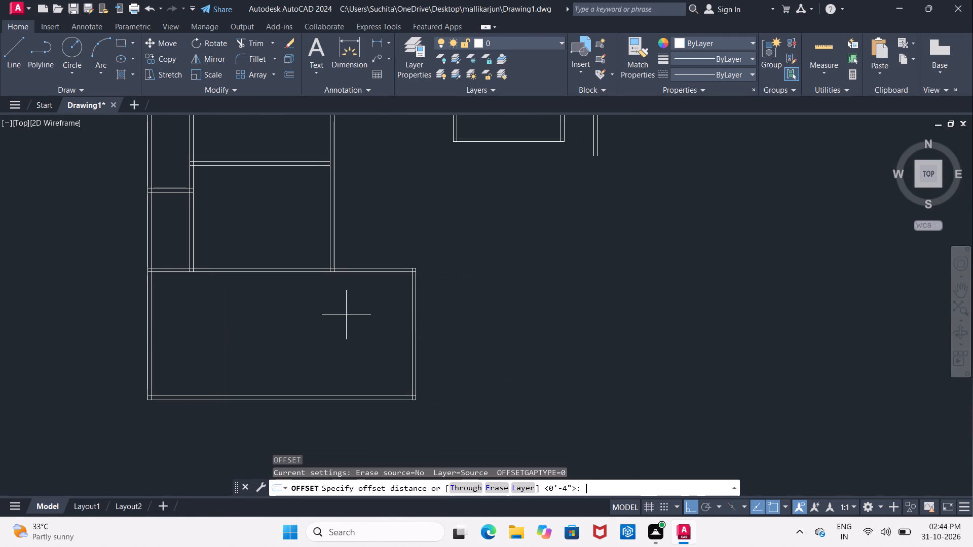
text(12')
key(Return)
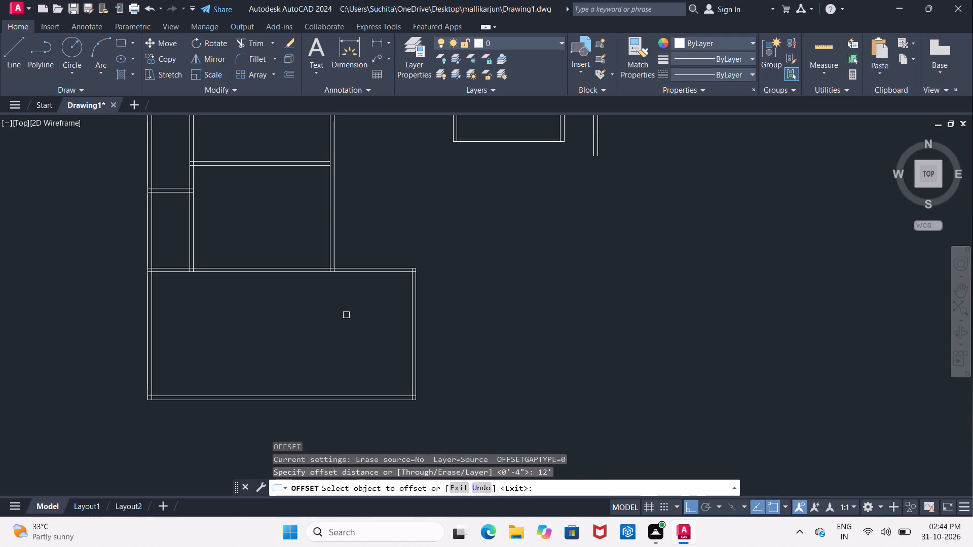
click(419, 344)
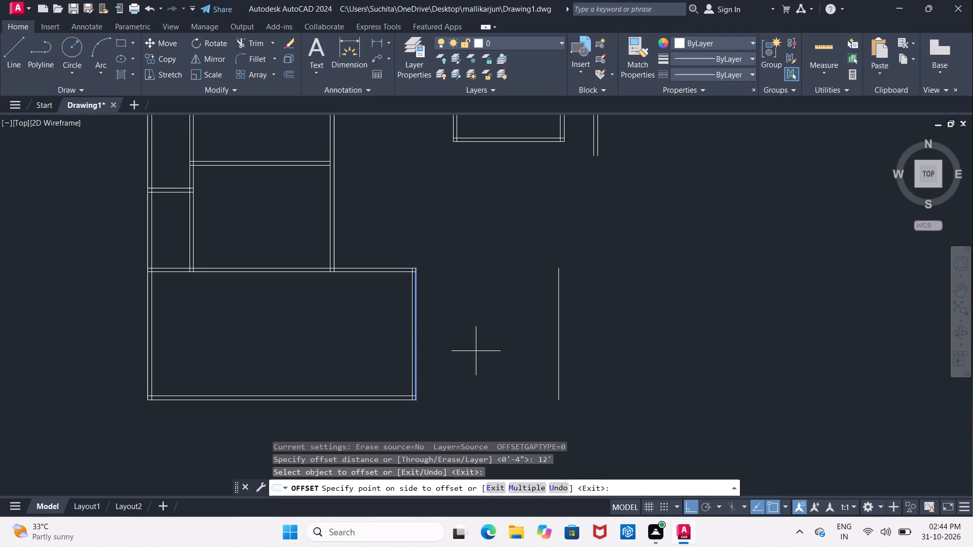
click(506, 351)
middle_drag(701, 360, 605, 364)
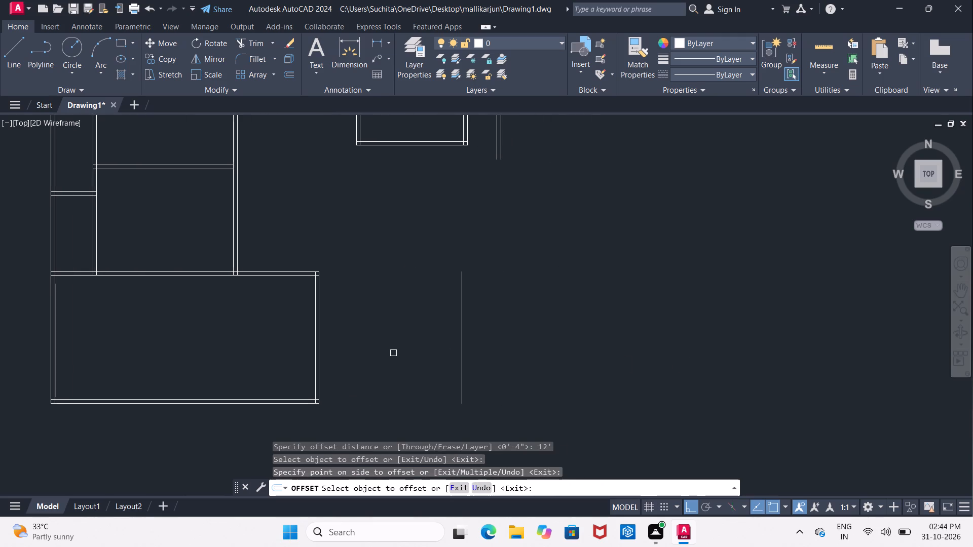
key(Escape)
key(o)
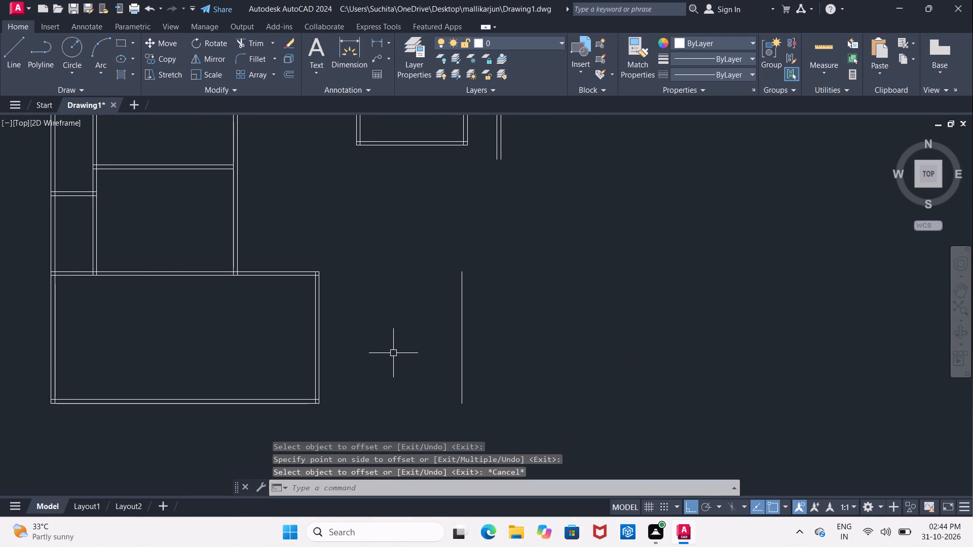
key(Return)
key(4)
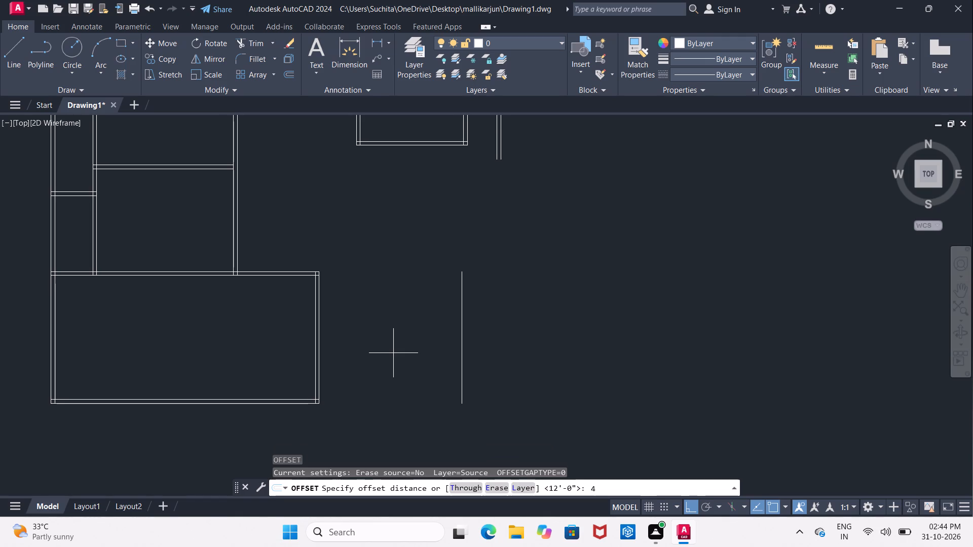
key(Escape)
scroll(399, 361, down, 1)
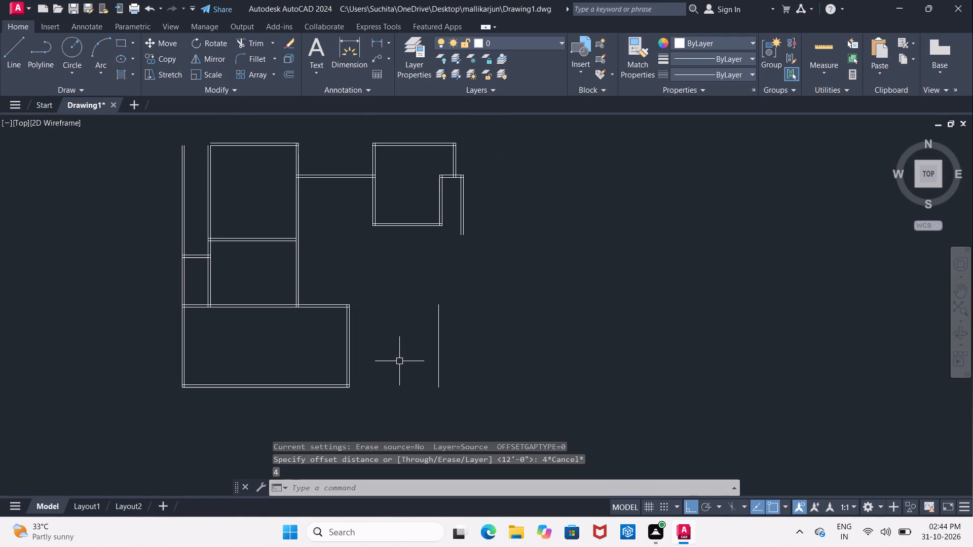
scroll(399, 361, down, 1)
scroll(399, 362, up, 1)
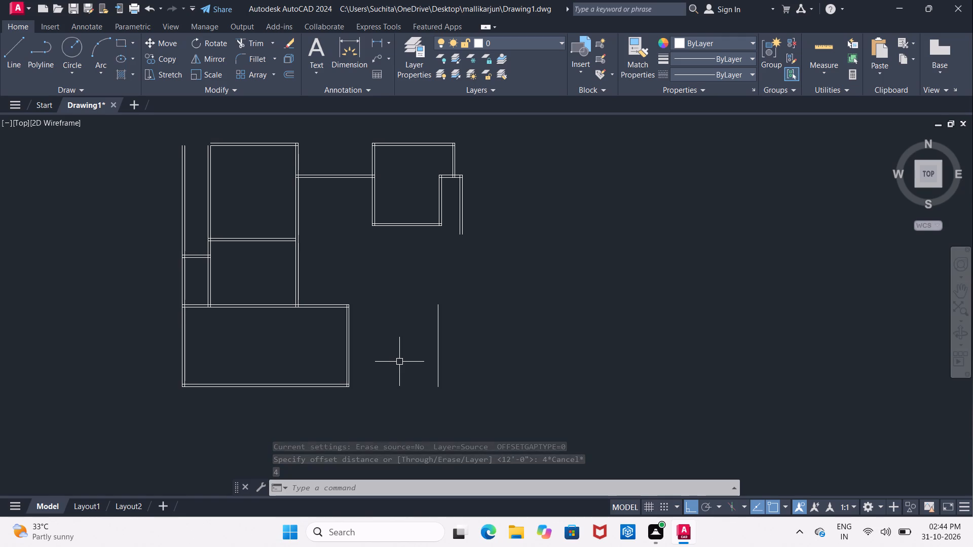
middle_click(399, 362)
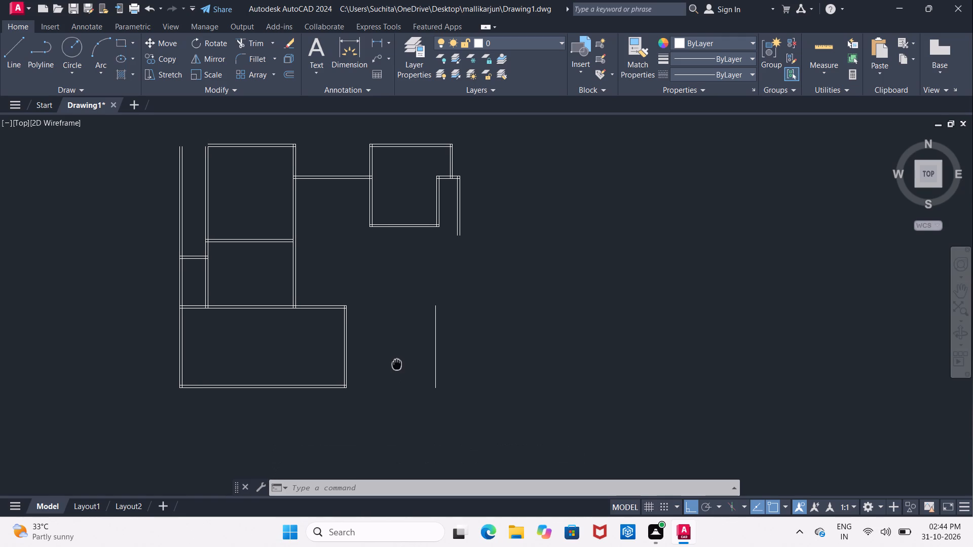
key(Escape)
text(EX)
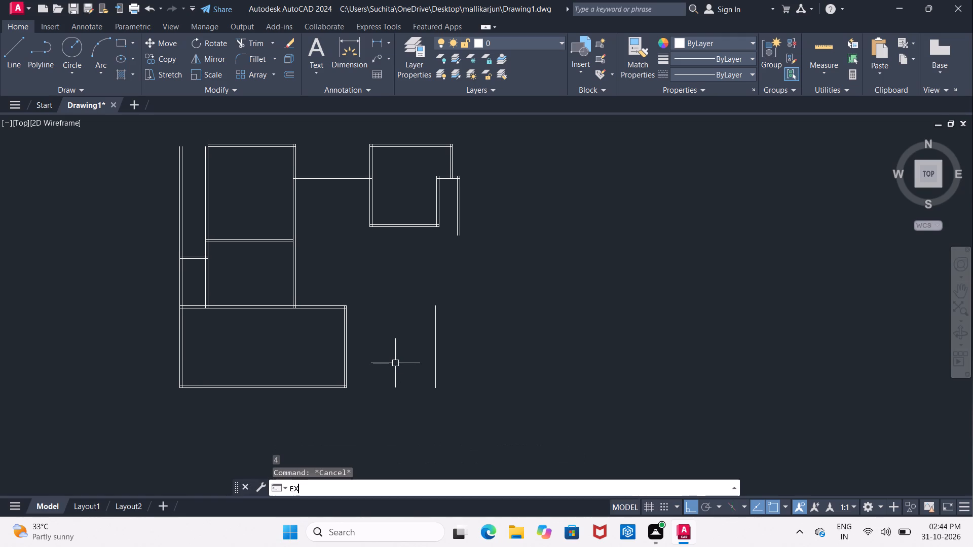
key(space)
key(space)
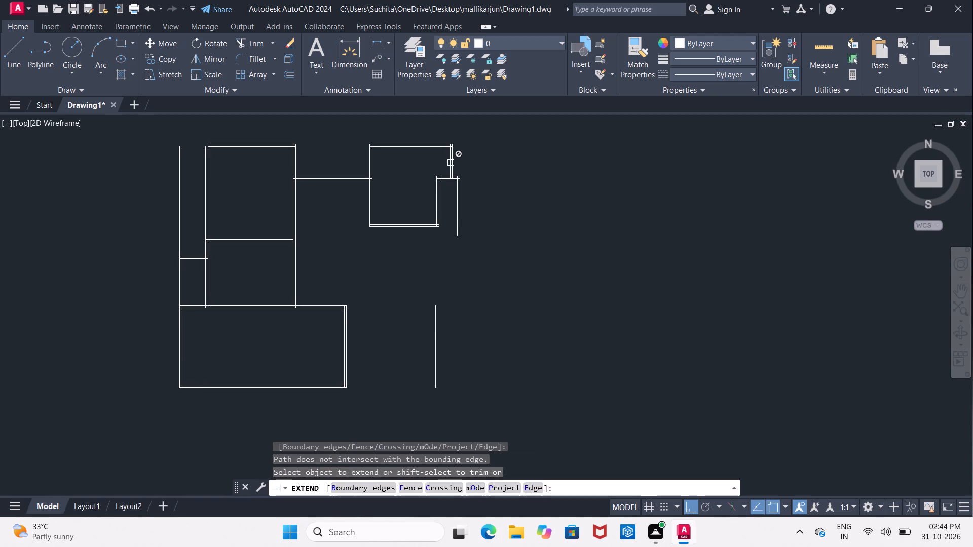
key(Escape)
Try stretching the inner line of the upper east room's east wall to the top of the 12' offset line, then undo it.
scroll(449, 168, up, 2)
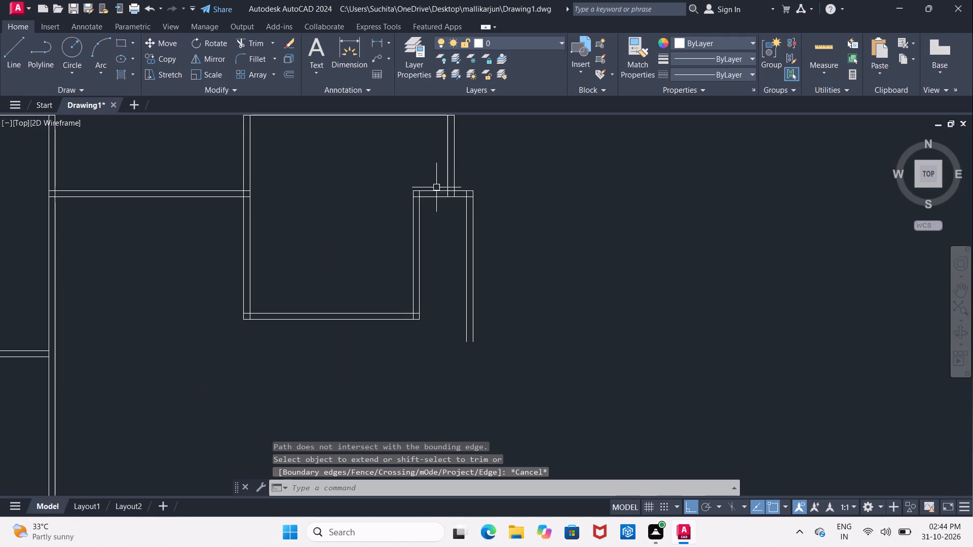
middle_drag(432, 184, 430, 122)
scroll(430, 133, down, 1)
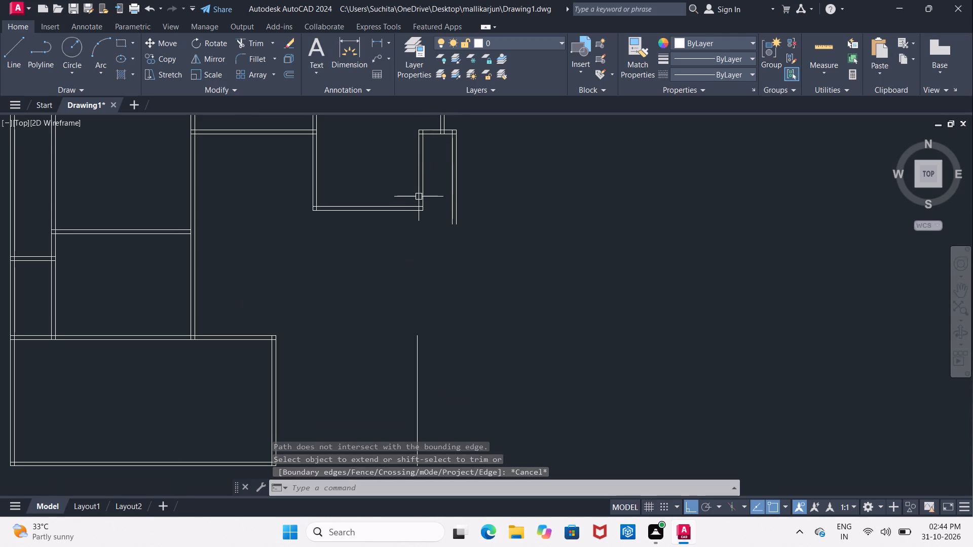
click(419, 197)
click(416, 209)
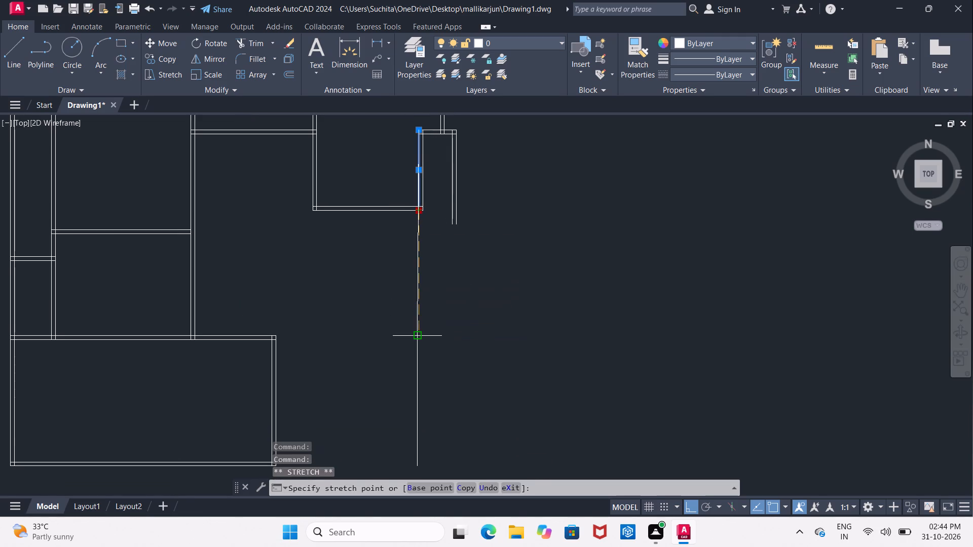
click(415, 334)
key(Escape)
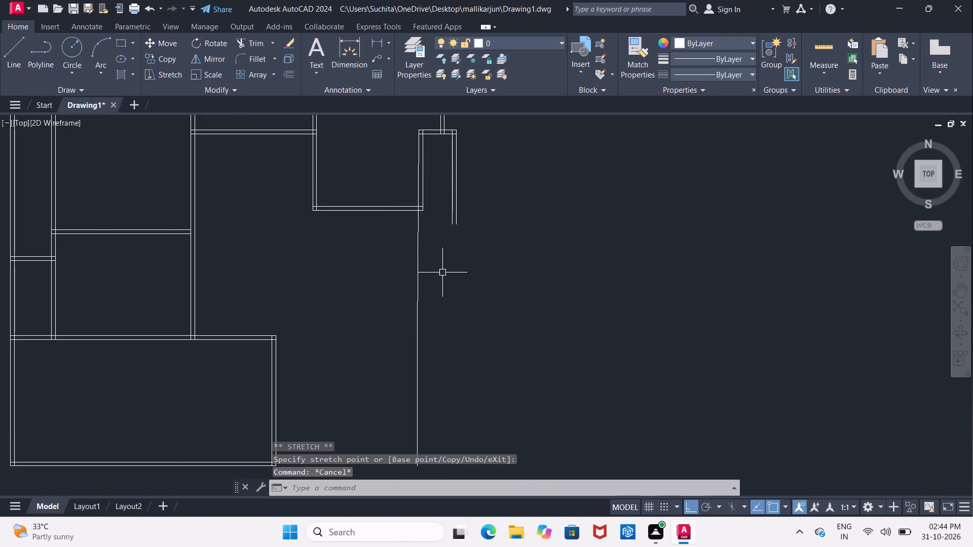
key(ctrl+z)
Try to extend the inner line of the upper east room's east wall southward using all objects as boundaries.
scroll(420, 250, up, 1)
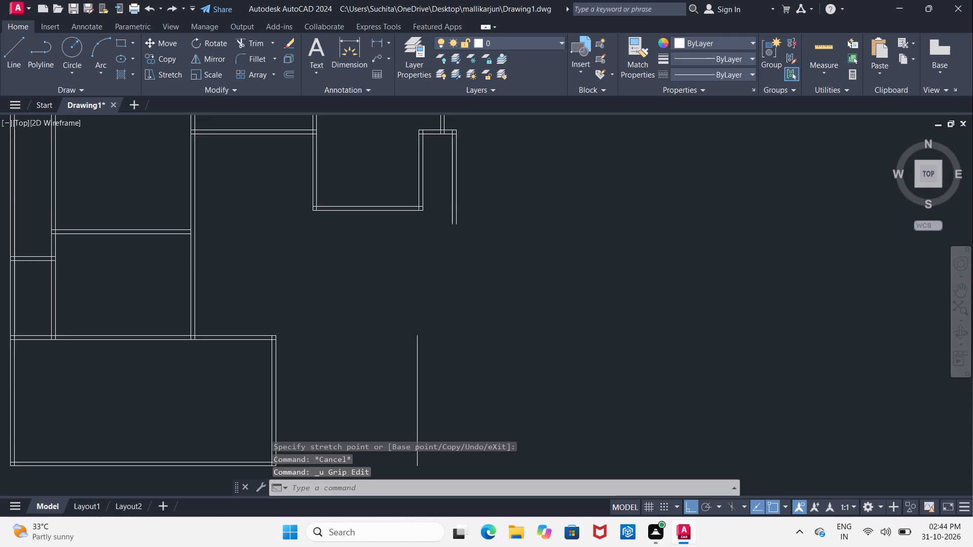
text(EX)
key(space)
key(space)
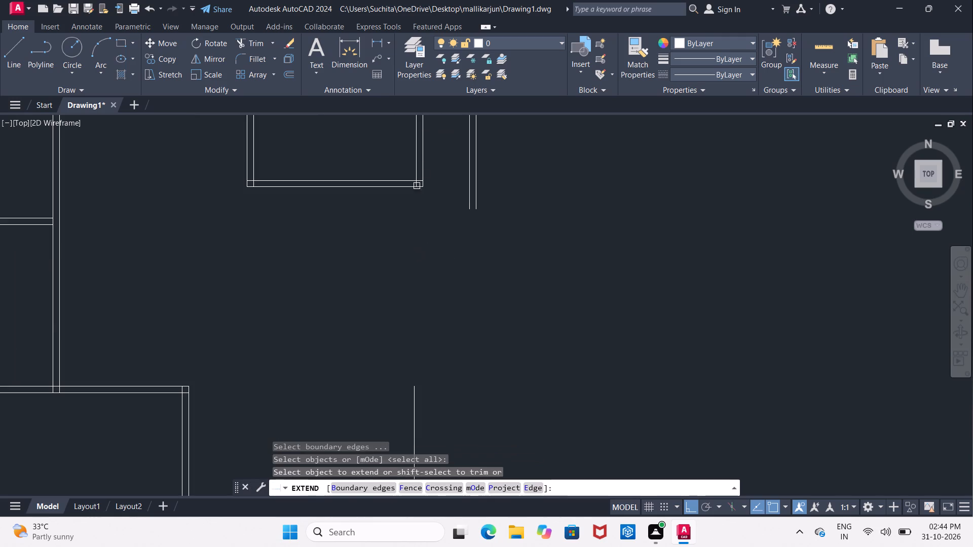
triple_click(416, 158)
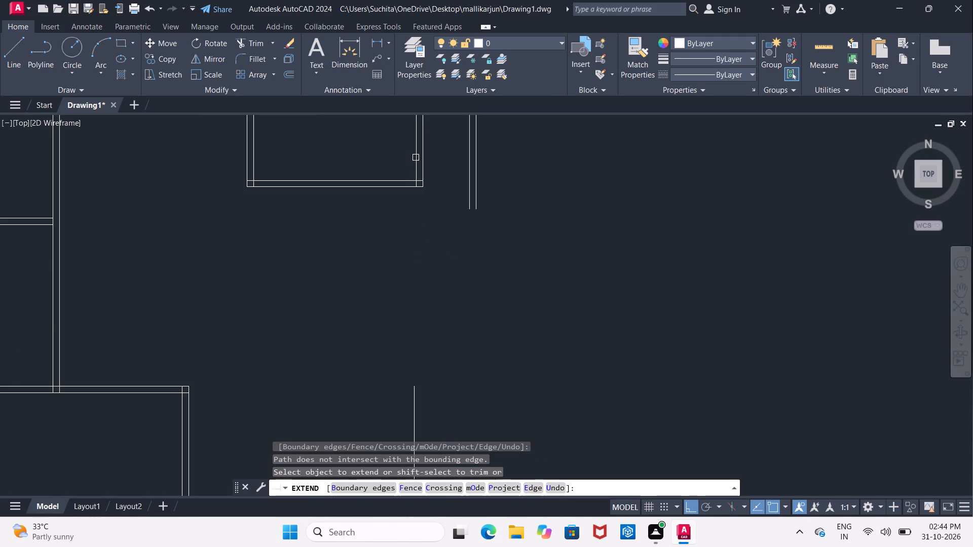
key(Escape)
Stretch the inner line of the upper east room's east wall straight down about 21'-10", just past the south room's bottom wall level.
click(416, 158)
click(415, 187)
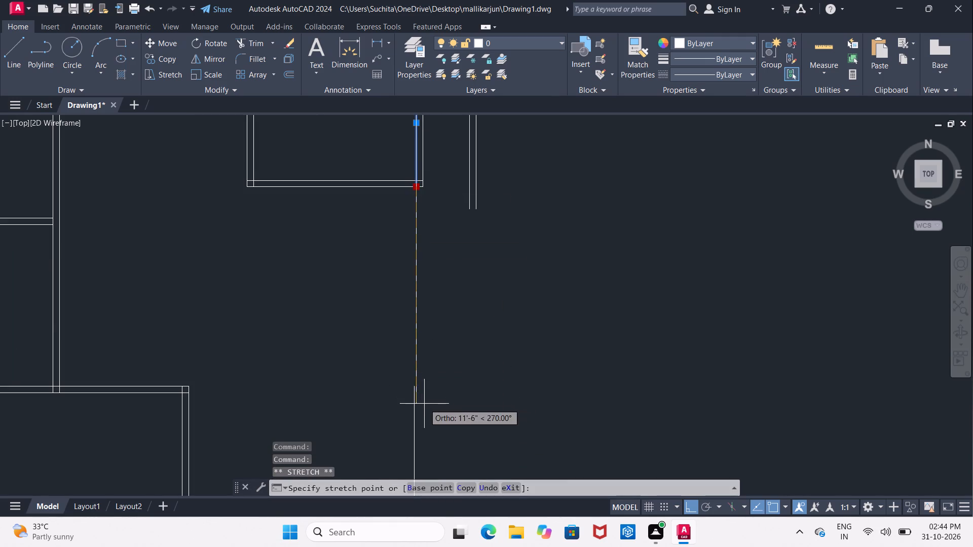
middle_drag(424, 404, 418, 265)
middle_drag(416, 352, 419, 247)
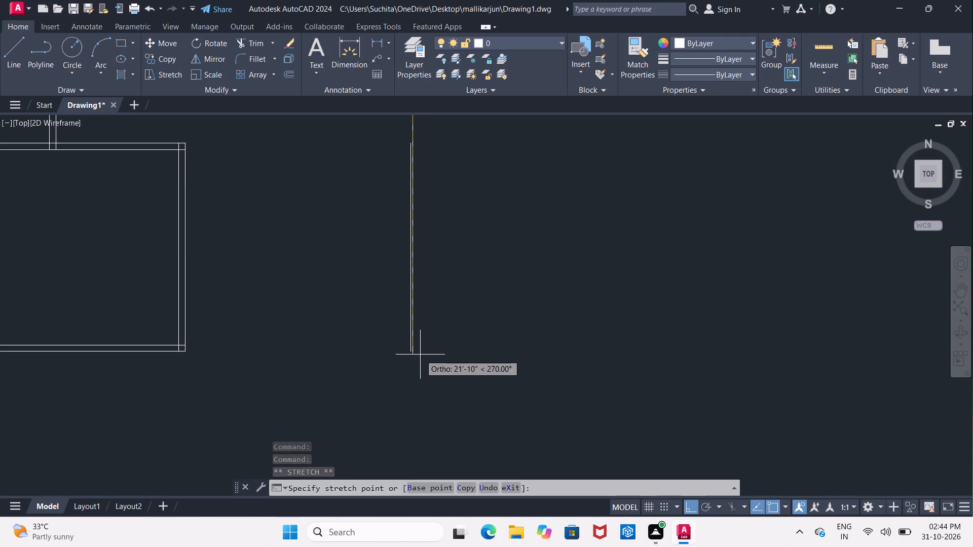
click(420, 355)
key(Escape)
Erase the 12' offset line beside the lengthened east wall line.
scroll(410, 345, up, 2)
click(405, 341)
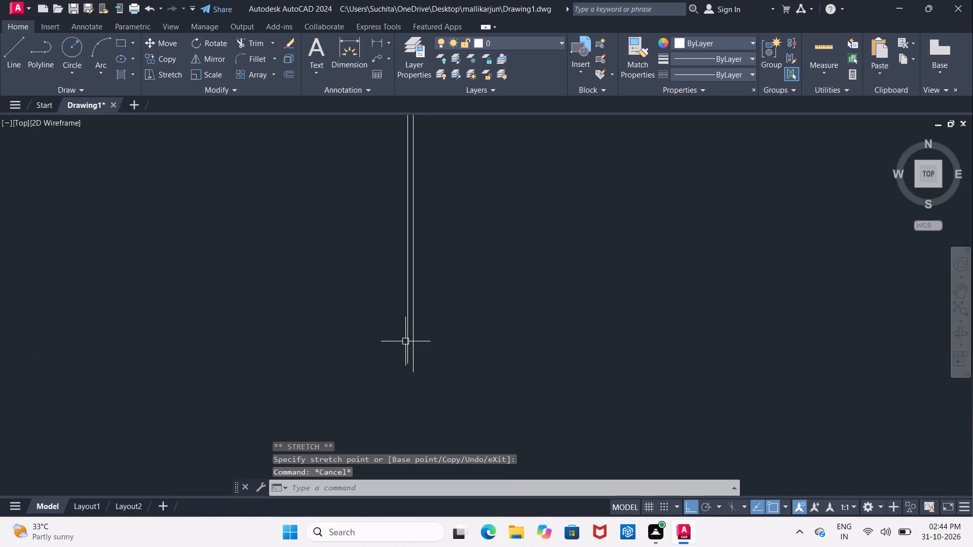
key(Delete)
Offset the lengthened east wall line 4" to the east to form the wall thickness.
scroll(395, 348, down, 4)
middle_drag(386, 314, 379, 322)
scroll(377, 322, up, 1)
key(Escape)
key(o)
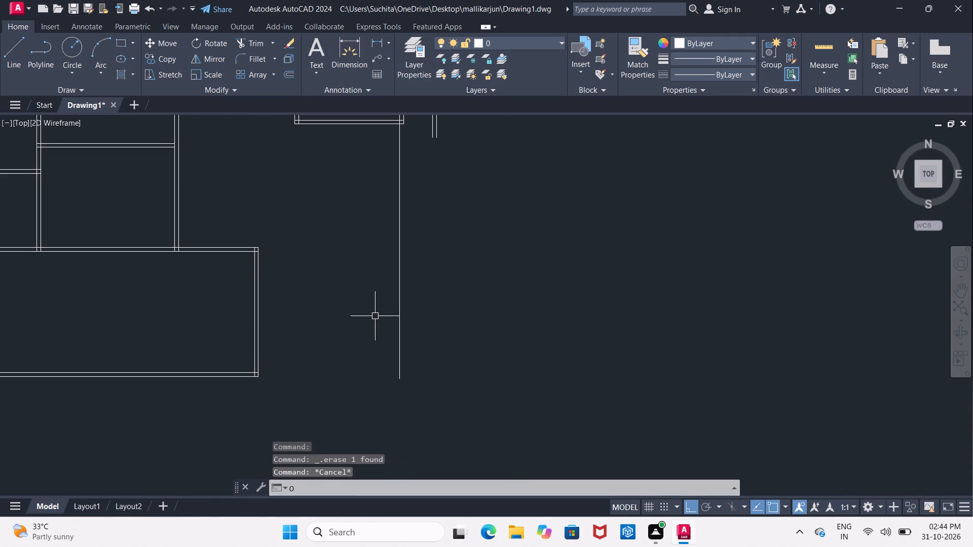
key(Return)
text(4")
key(Return)
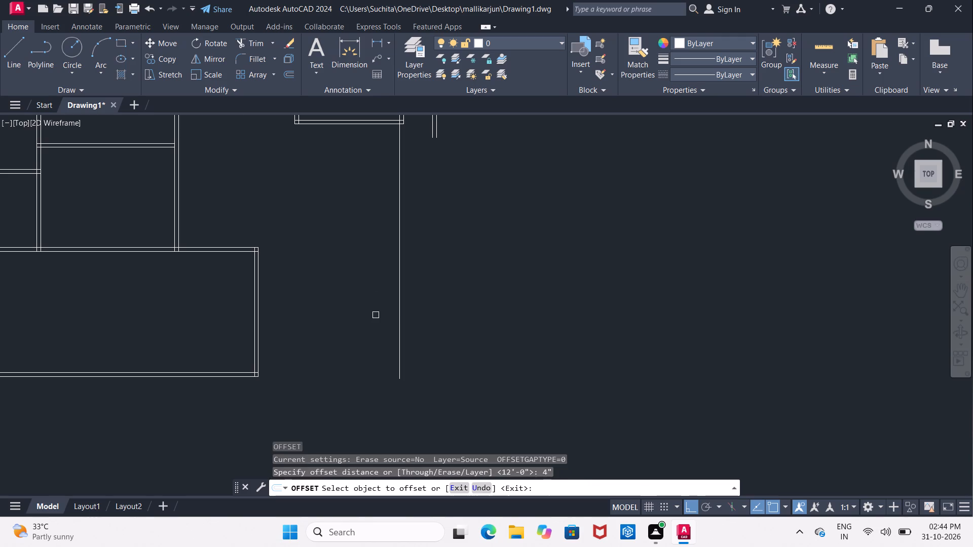
click(400, 349)
click(473, 345)
key(Escape)
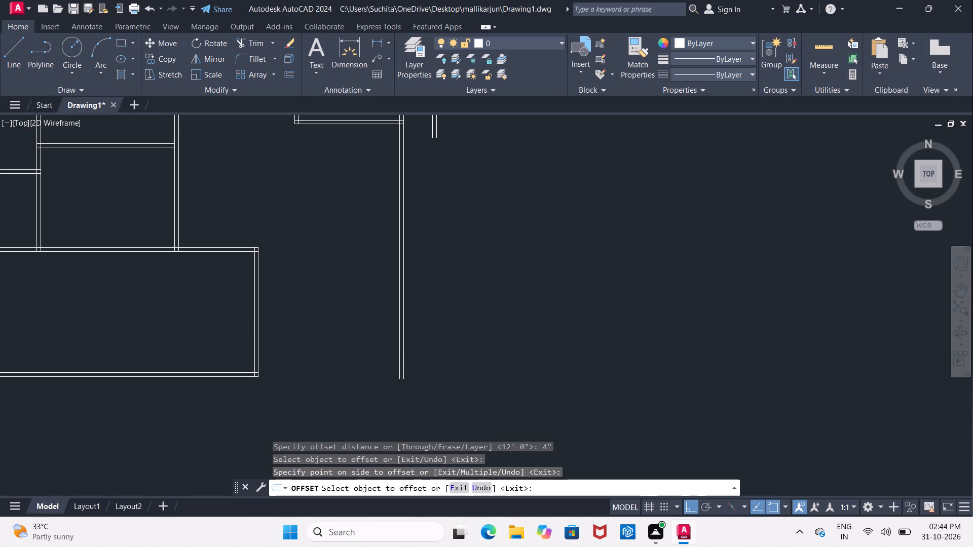
Extend both bottom wall lines of the large south room east to the outer line of the new east wall.
middle_drag(339, 345, 369, 338)
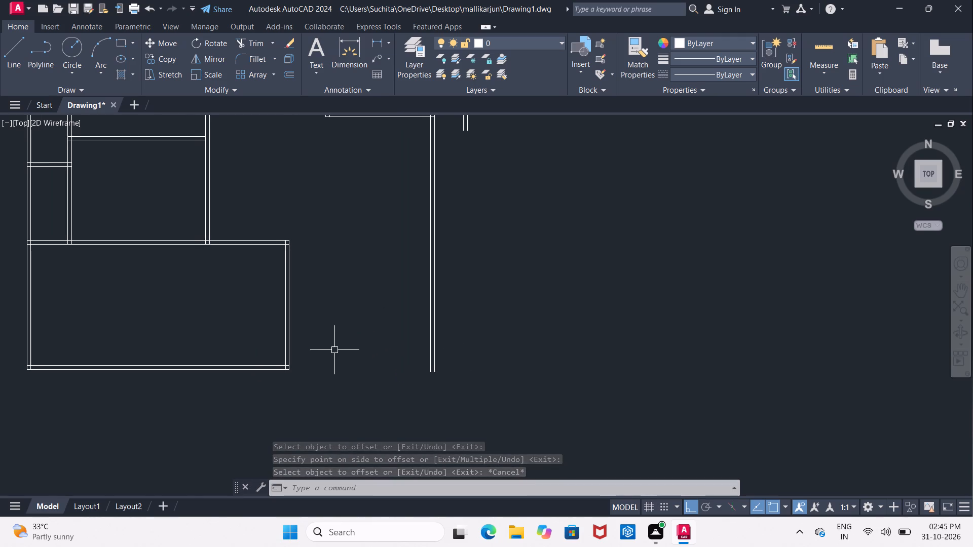
key(Escape)
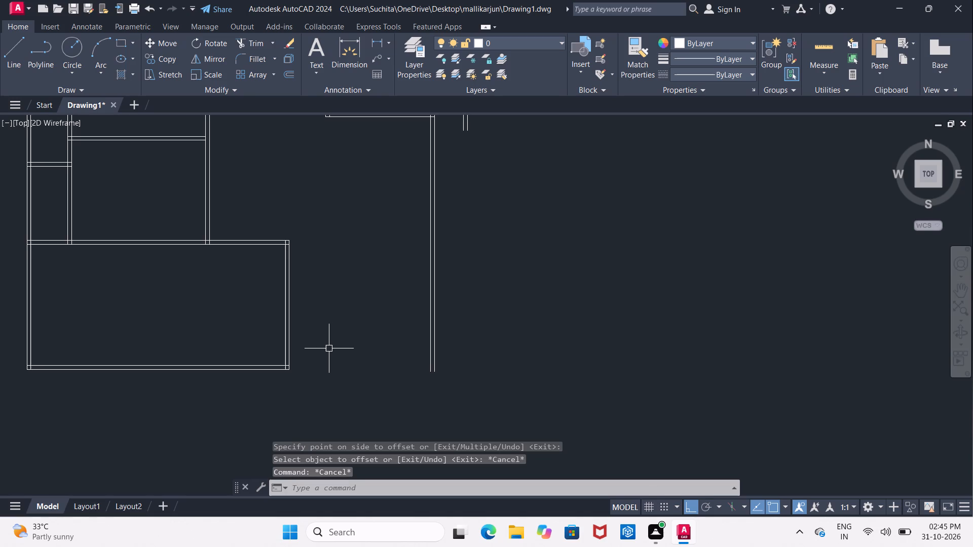
text(EX)
key(space)
key(space)
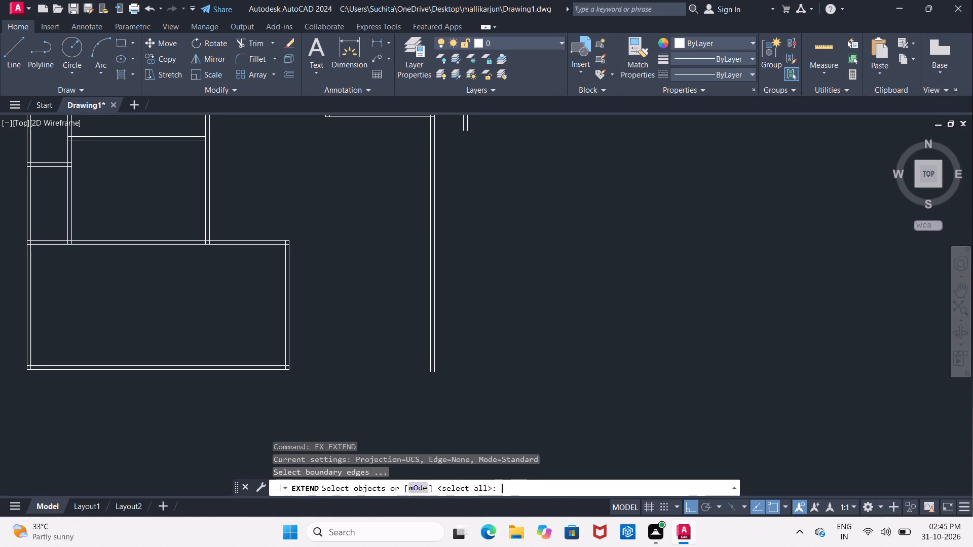
click(265, 369)
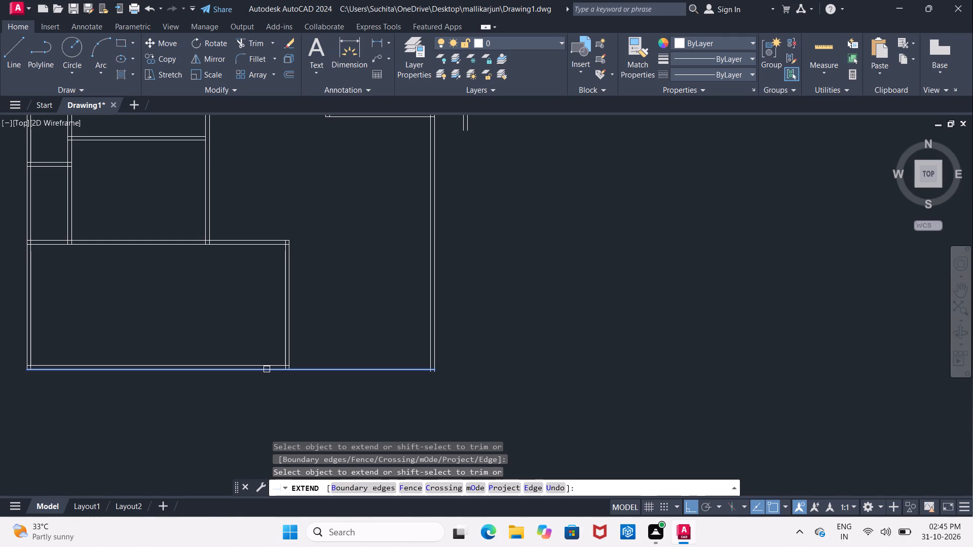
scroll(281, 388, up, 2)
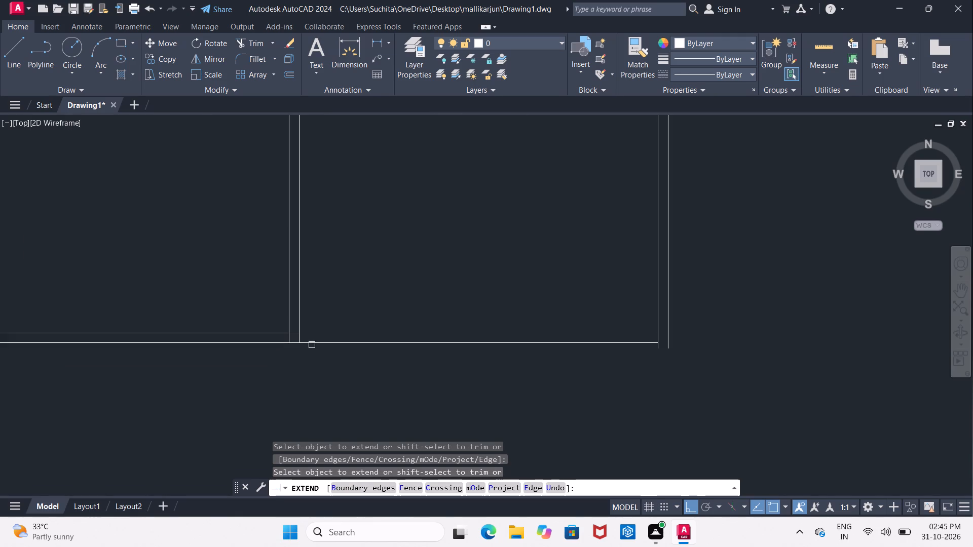
click(354, 345)
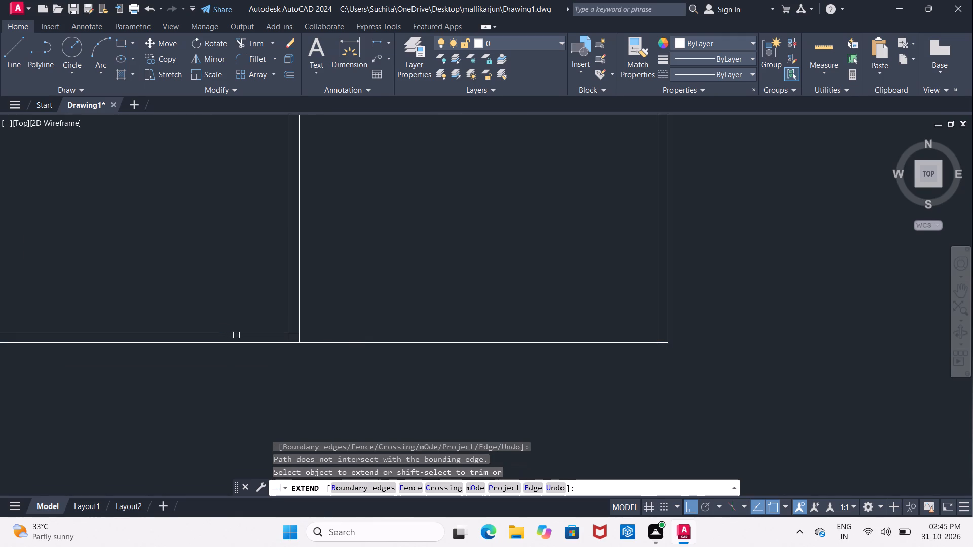
click(237, 336)
click(534, 333)
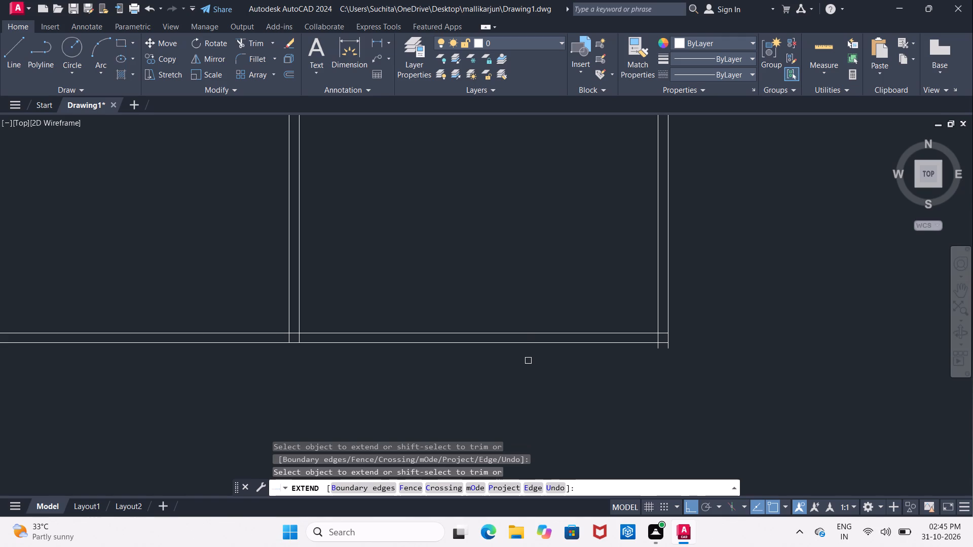
key(Escape)
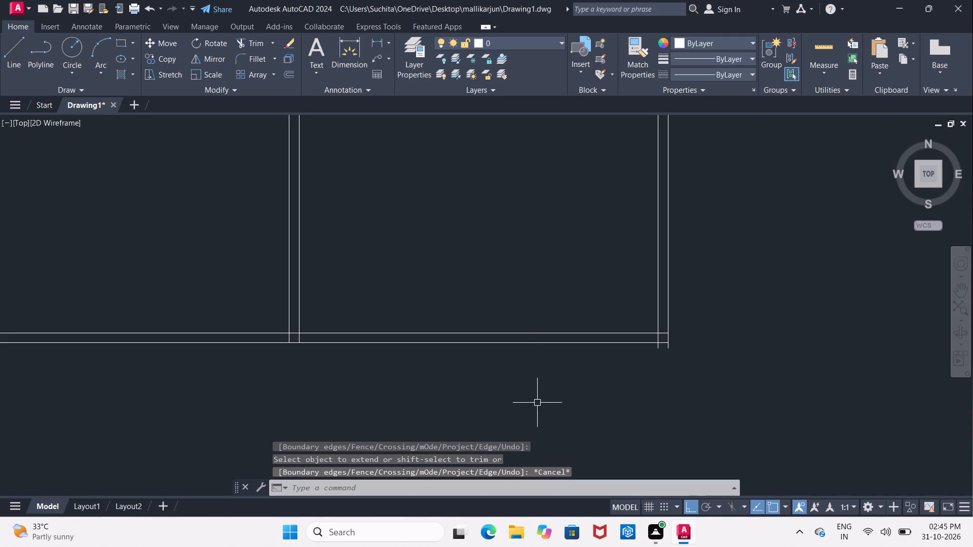
Trim the two new east wall line ends projecting below the bottom wall at the southeast corner.
key(t)
text(R)
key(space)
key(space)
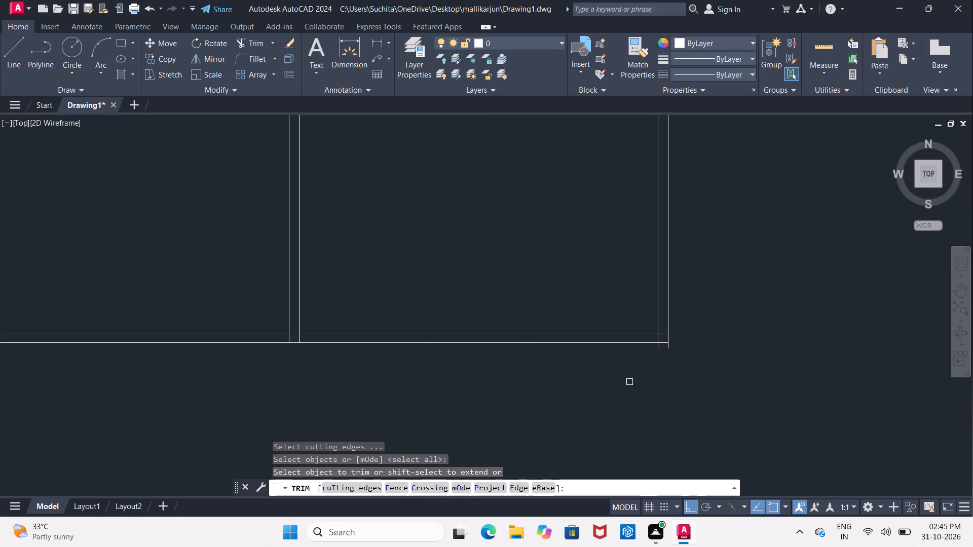
scroll(630, 382, up, 1)
scroll(663, 347, up, 2)
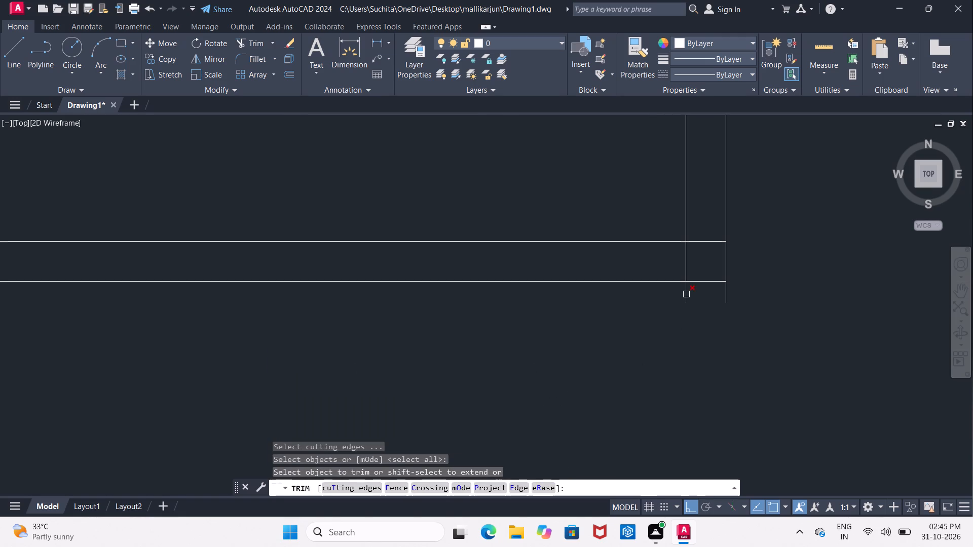
click(686, 294)
click(726, 298)
scroll(642, 350, down, 6)
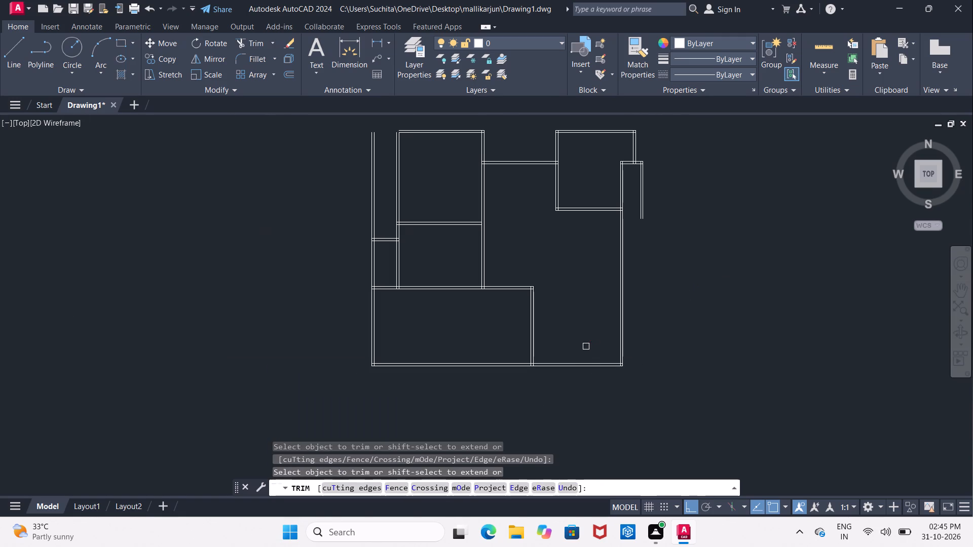
middle_drag(586, 346, 509, 357)
key(Escape)
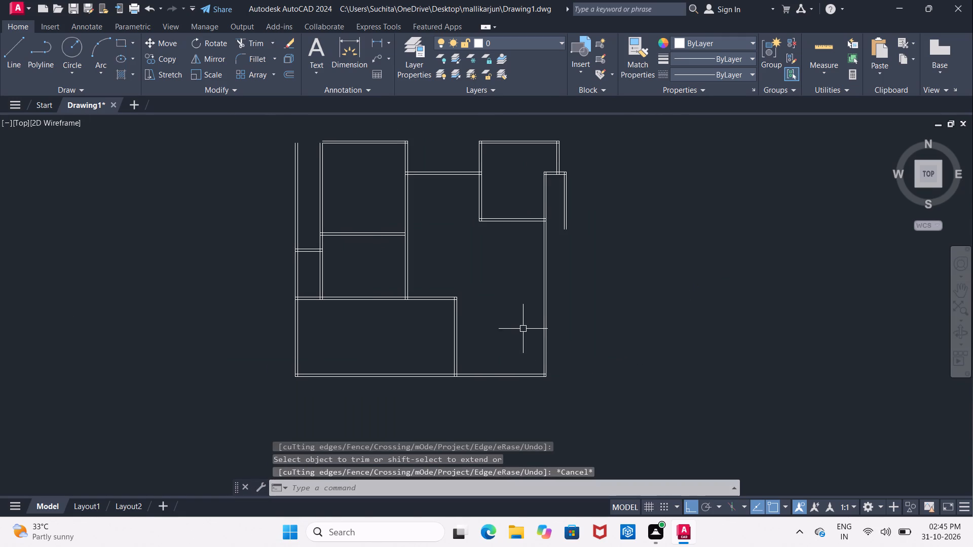
Extend both top wall lines of the large south room east to the new east wall.
middle_click(523, 329)
scroll(490, 330, up, 2)
middle_drag(490, 329, 479, 294)
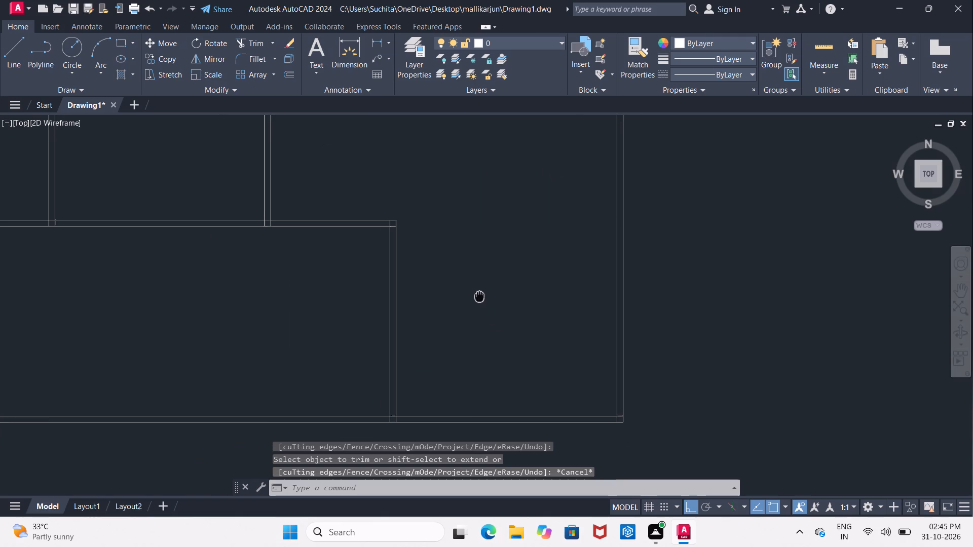
middle_drag(479, 294, 479, 295)
key(Escape)
key(e)
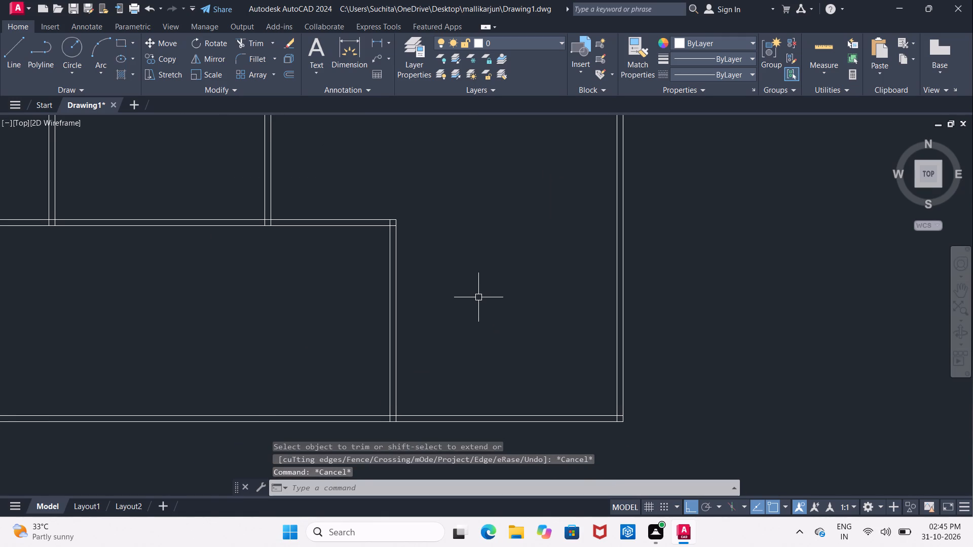
text(X)
key(space)
key(space)
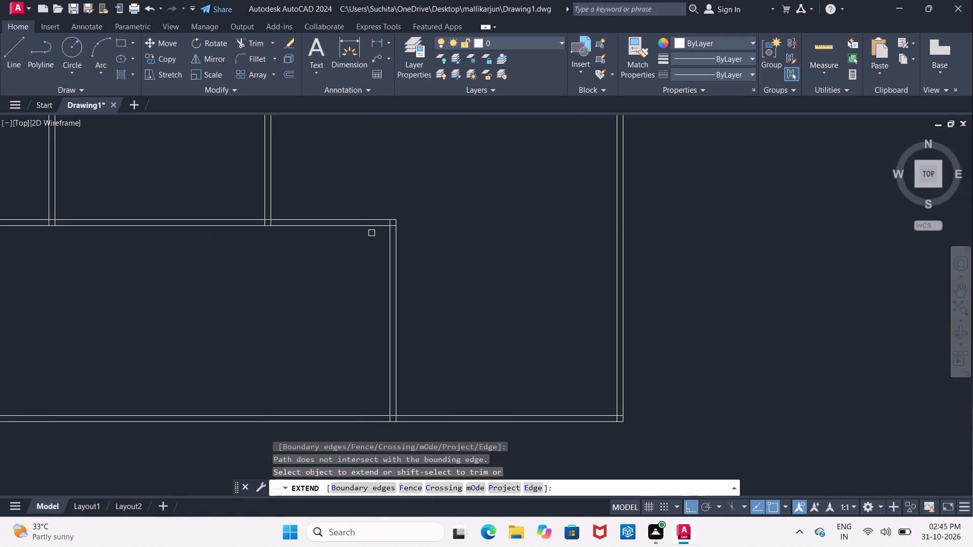
click(355, 227)
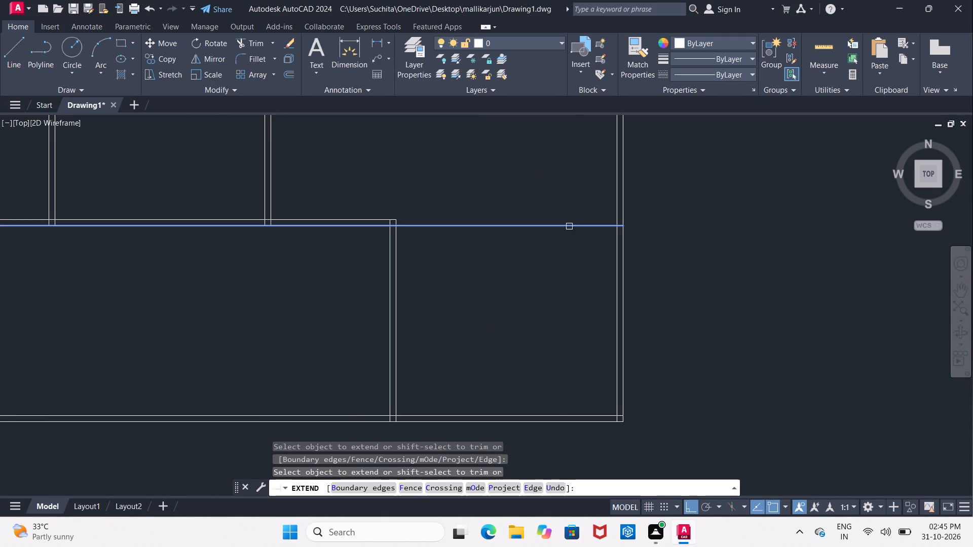
click(569, 226)
middle_drag(517, 202, 533, 237)
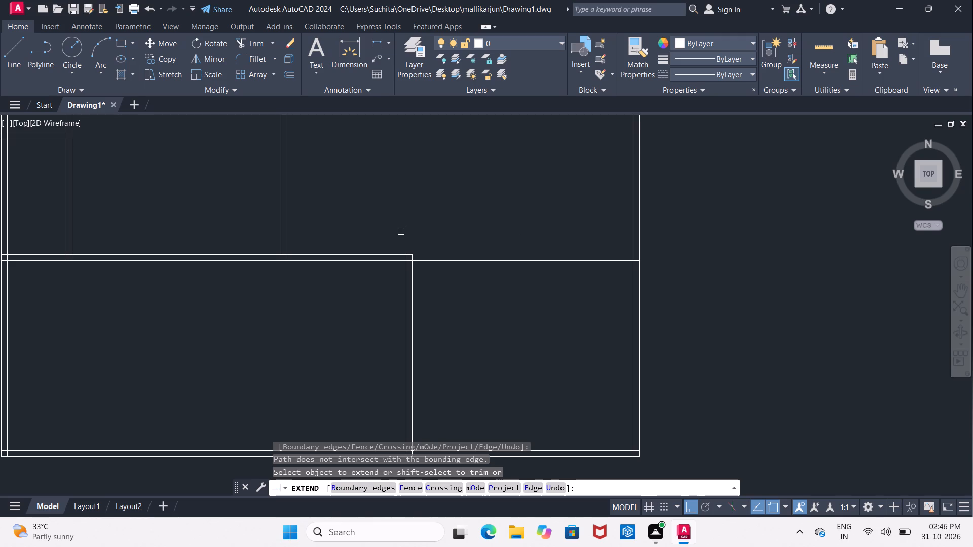
click(386, 253)
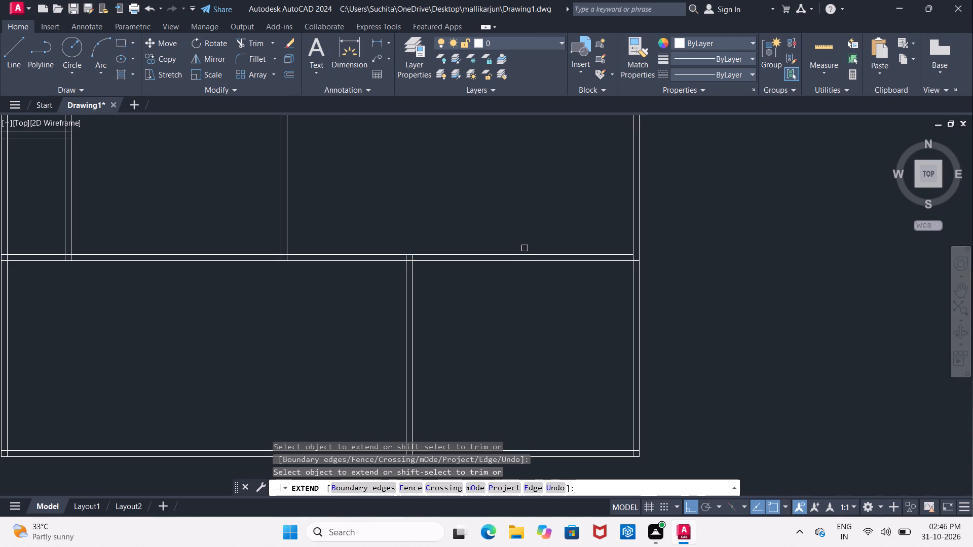
Extend the upper line of the southeast room's top wall to the outer line of the east wall.
click(526, 255)
key(Escape)
Stretch the outer line of the short wall east of the main east wall south, past the bottom wall.
scroll(536, 232, down, 2)
middle_drag(536, 232, 413, 275)
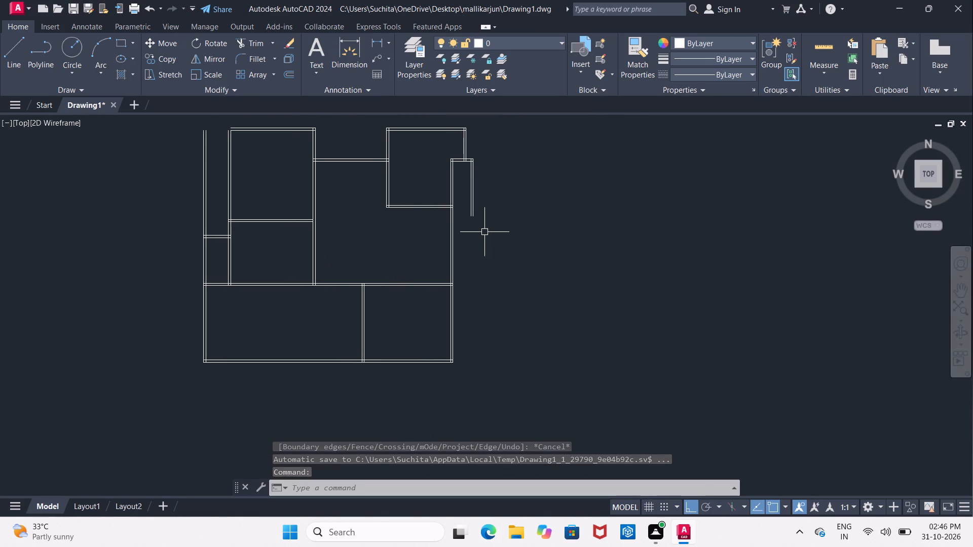
scroll(481, 229, up, 1)
scroll(468, 230, down, 2)
scroll(460, 226, up, 2)
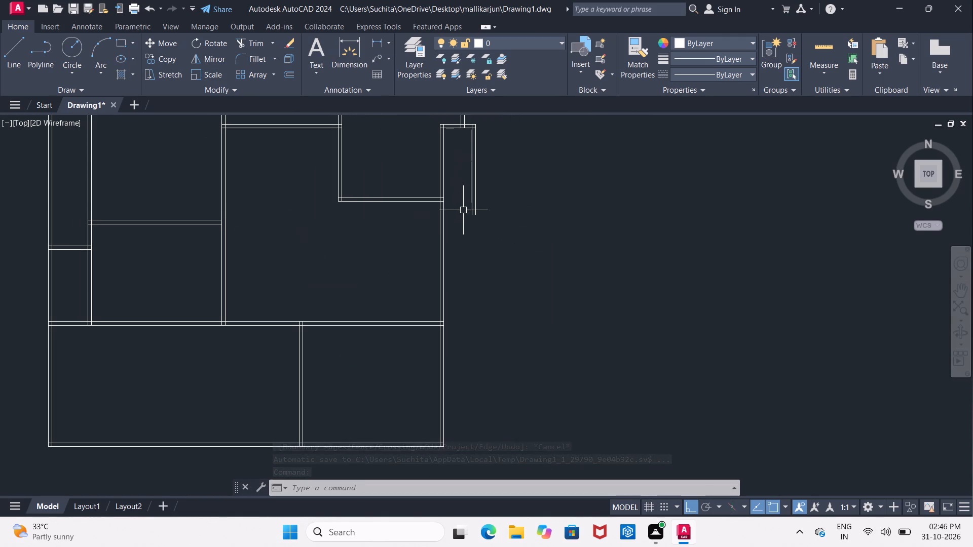
click(473, 207)
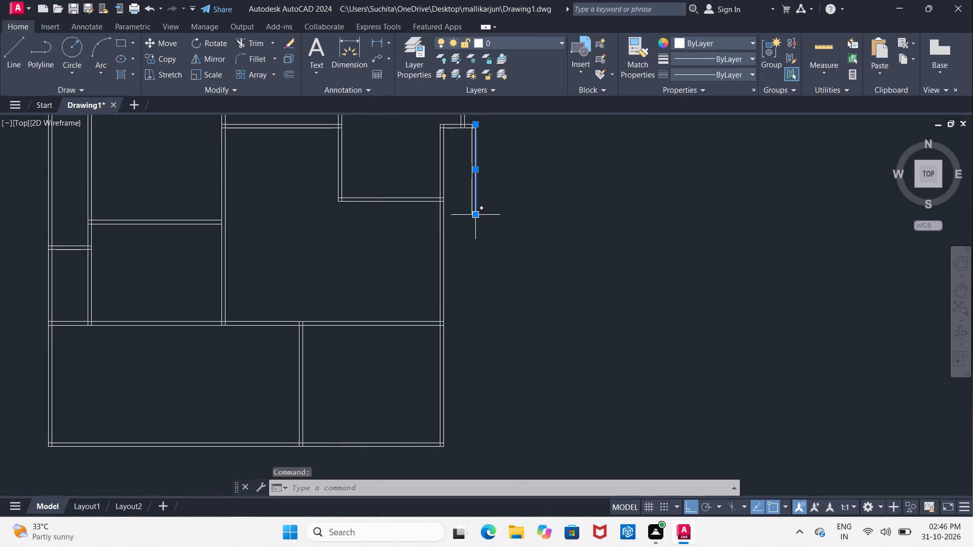
click(476, 216)
middle_drag(484, 439, 495, 341)
click(489, 358)
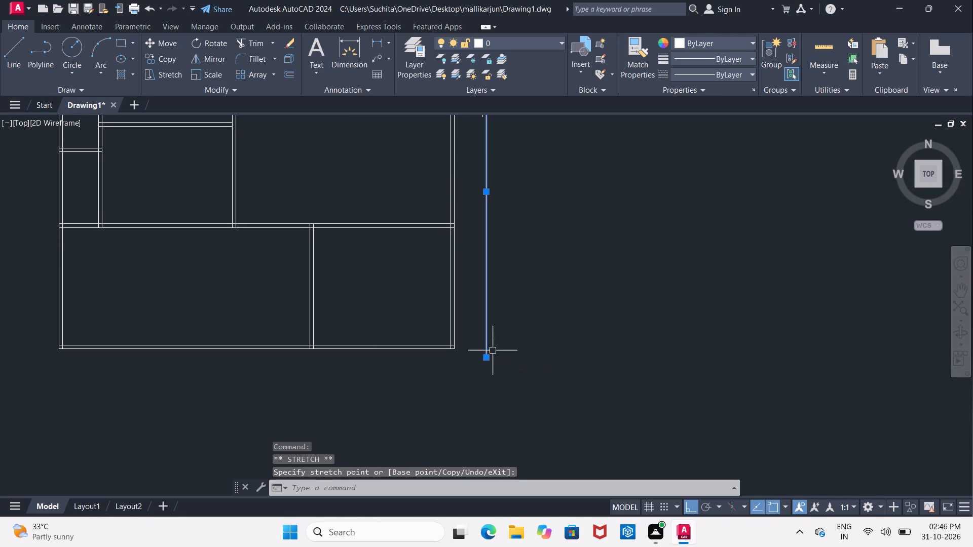
middle_drag(489, 245, 492, 308)
key(Escape)
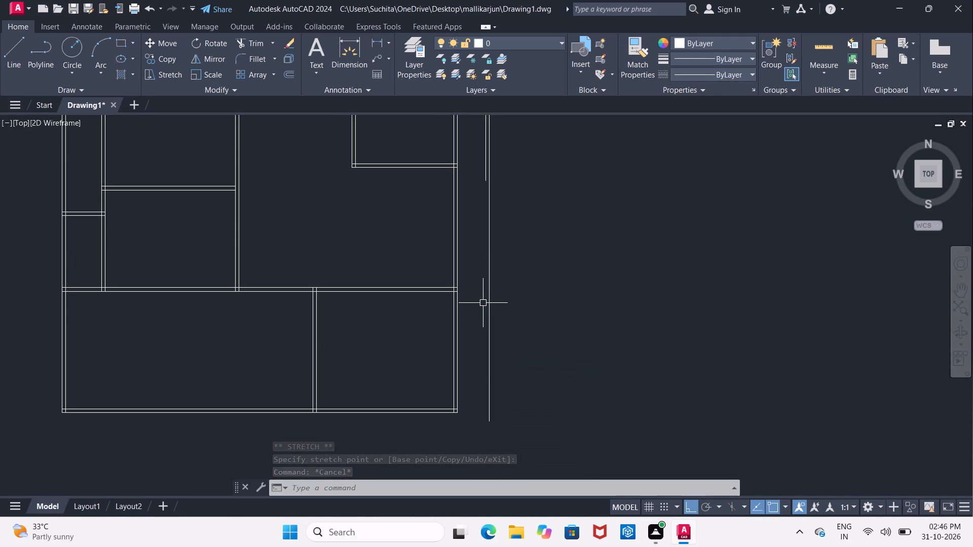
Stretch the inner line of that outer east wall south to match the end of its lengthened outer line.
click(485, 177)
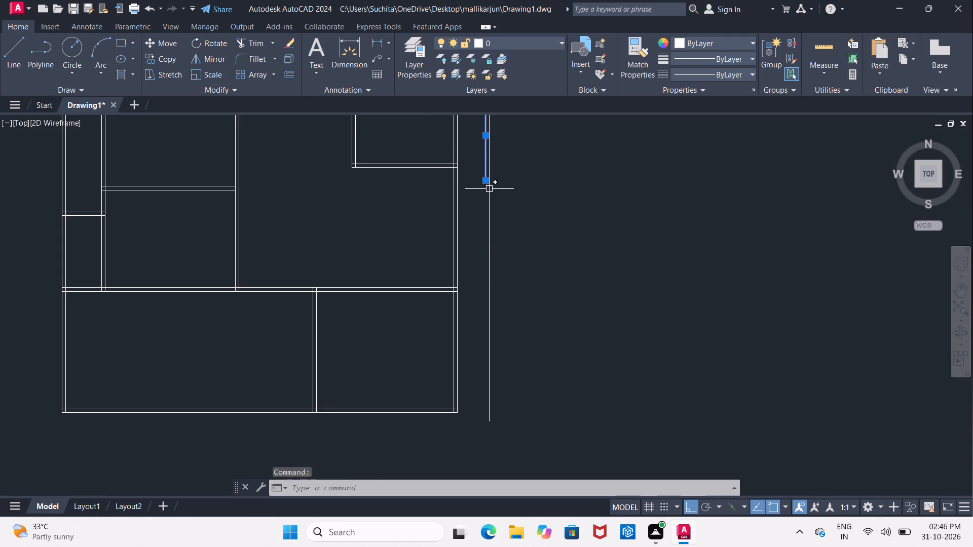
click(486, 179)
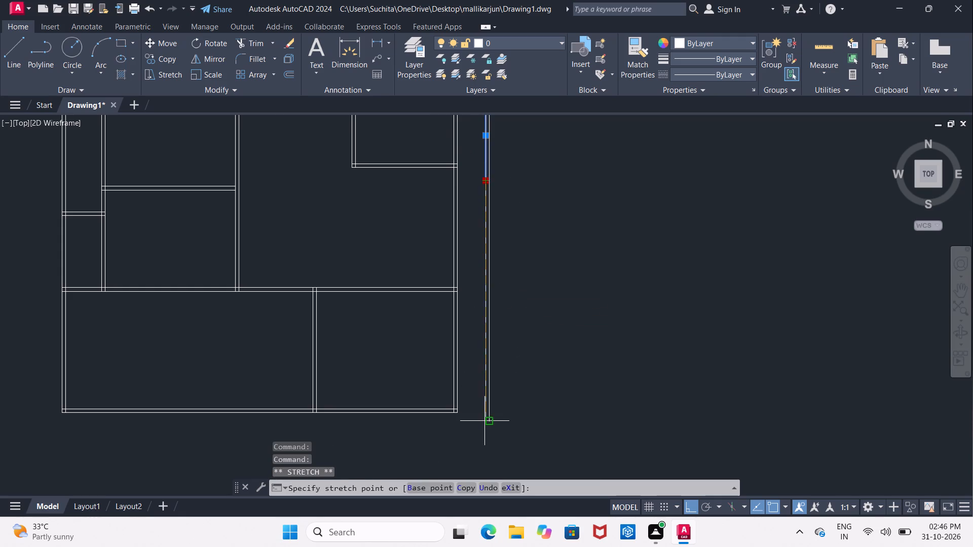
click(484, 422)
scroll(478, 418, up, 2)
middle_click(469, 405)
key(Escape)
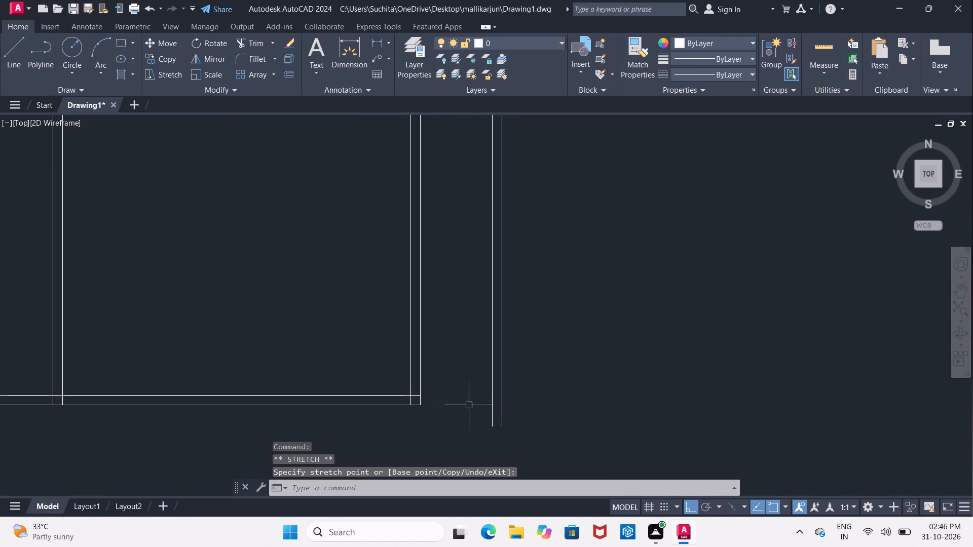
Measure the northeast room's short east wall from its inner top corner to the adjoining strip's top wall.
scroll(469, 401, down, 5)
scroll(464, 297, up, 3)
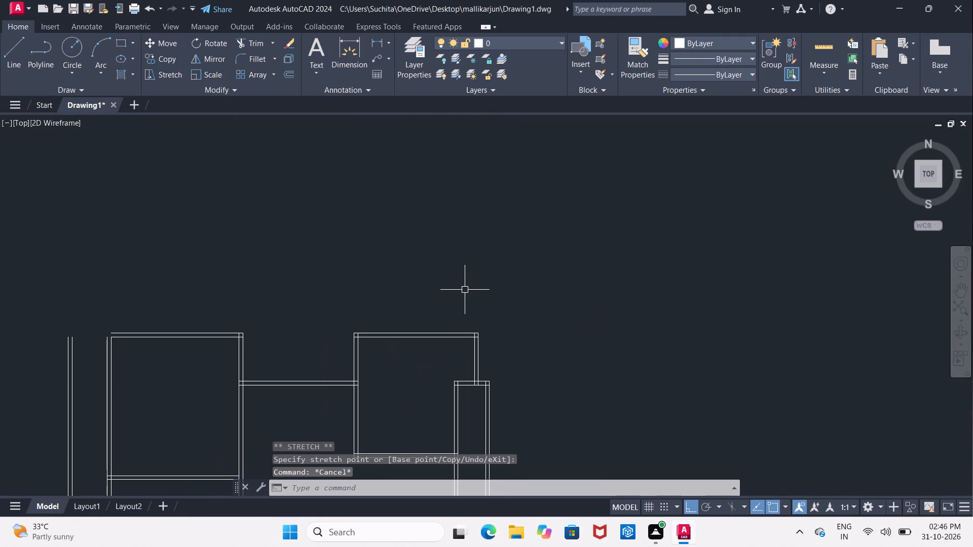
key(Escape)
middle_drag(465, 289, 424, 247)
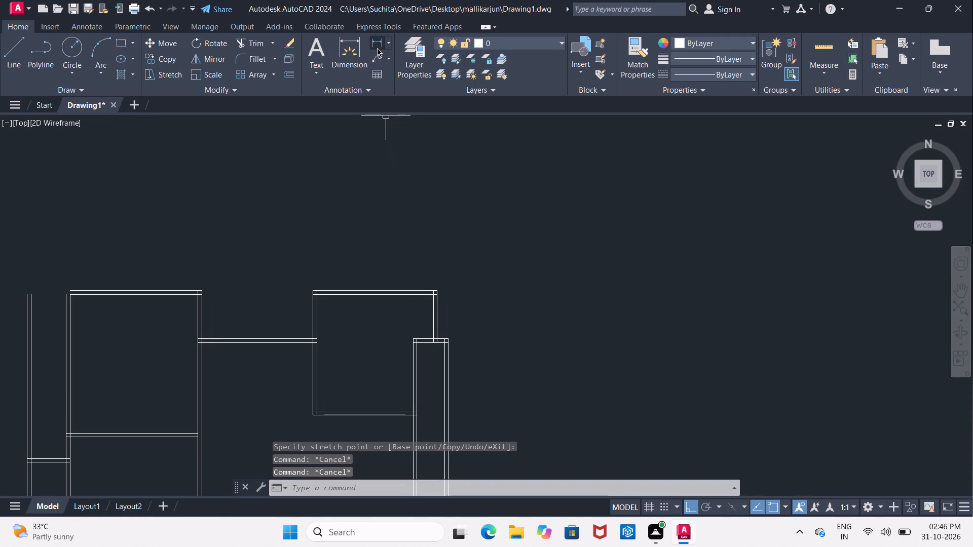
click(377, 48)
scroll(448, 322, up, 2)
middle_drag(449, 294, 456, 248)
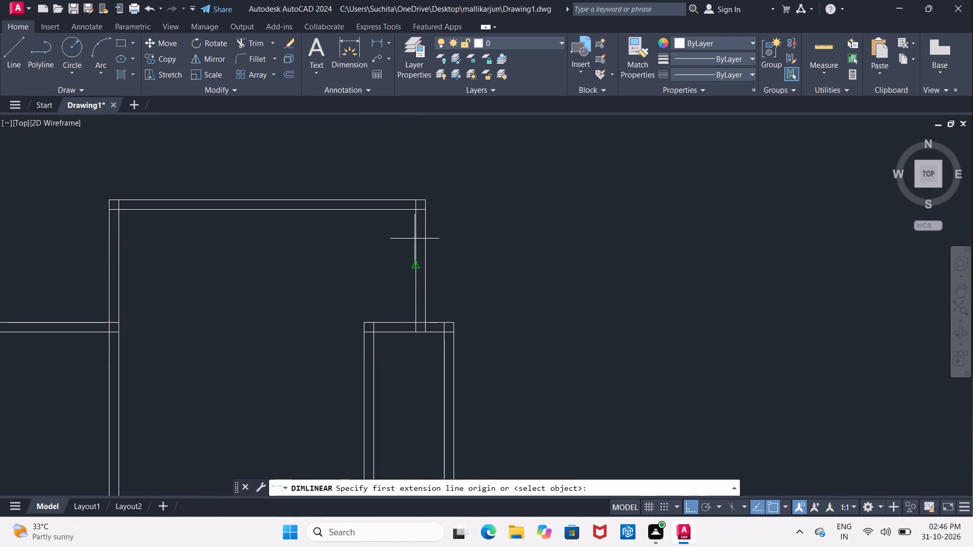
click(418, 209)
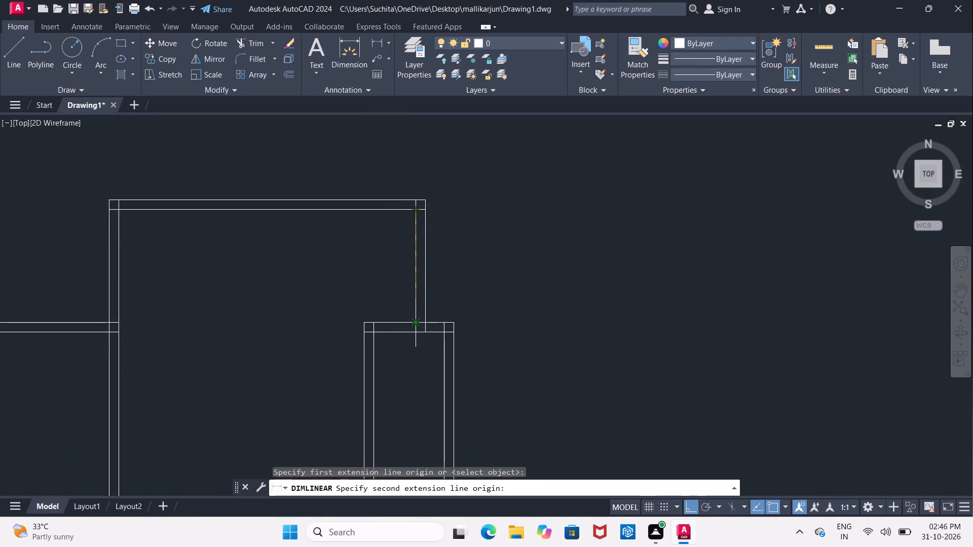
click(414, 322)
key(Escape)
Offset the inner line of the bottom wall 4' north into the south rooms.
scroll(410, 321, down, 5)
scroll(404, 395, up, 1)
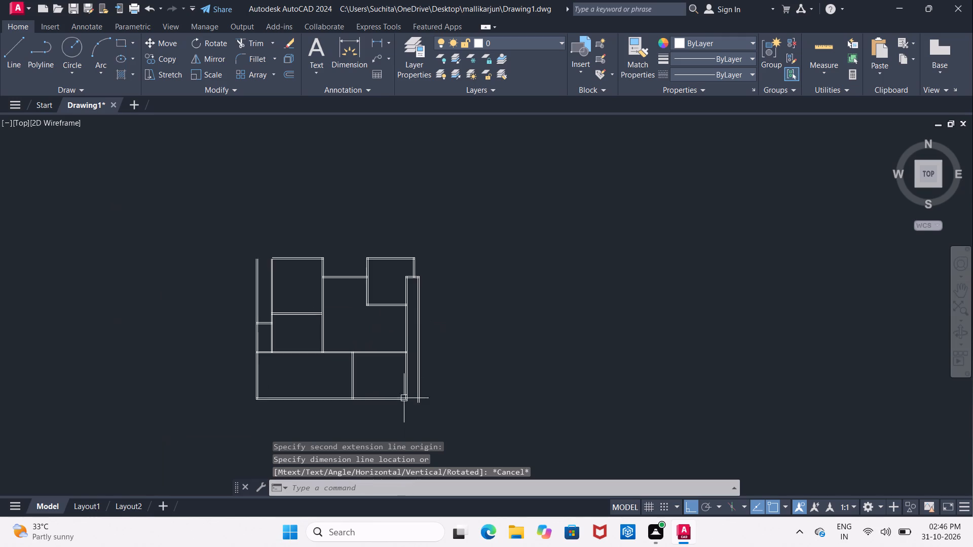
scroll(404, 399, up, 3)
middle_drag(384, 386, 384, 344)
key(Escape)
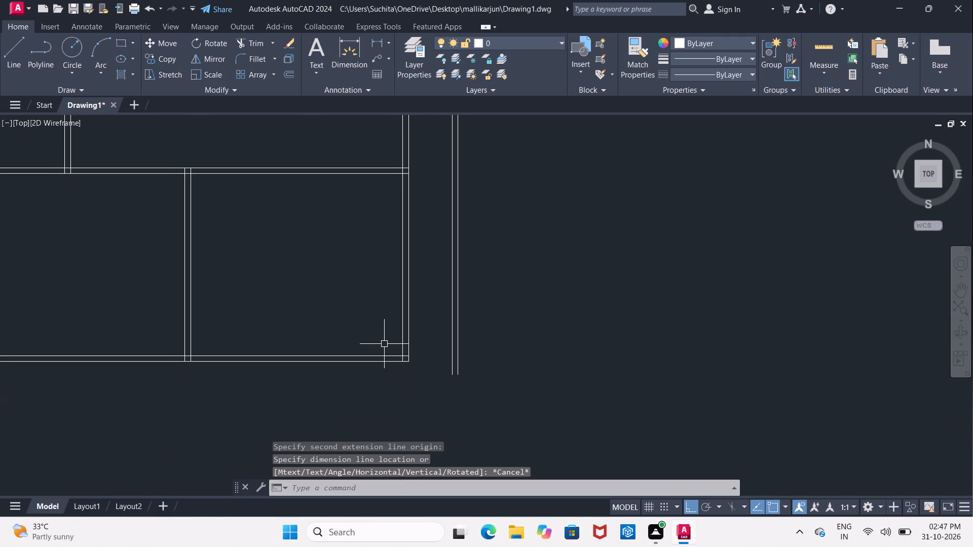
key(o)
key(Return)
text(4')
key(Return)
click(383, 354)
click(384, 314)
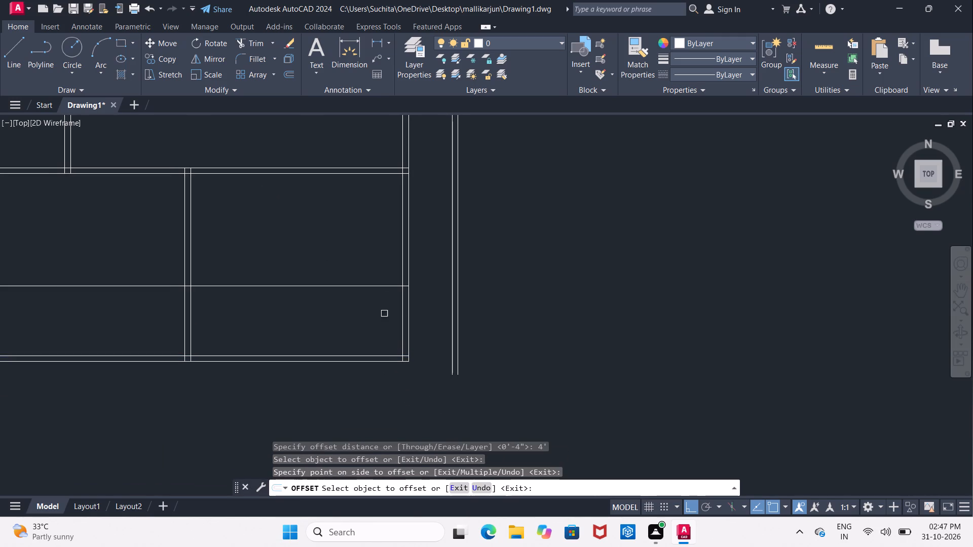
Offset the new horizontal line 4" north to form the wall thickness.
middle_drag(362, 327, 368, 369)
scroll(368, 369, down, 2)
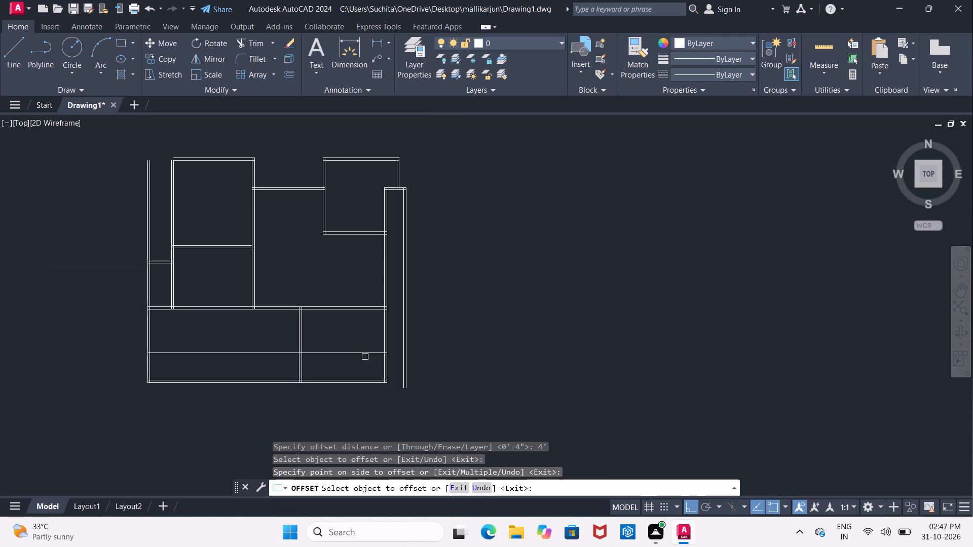
scroll(365, 357, up, 3)
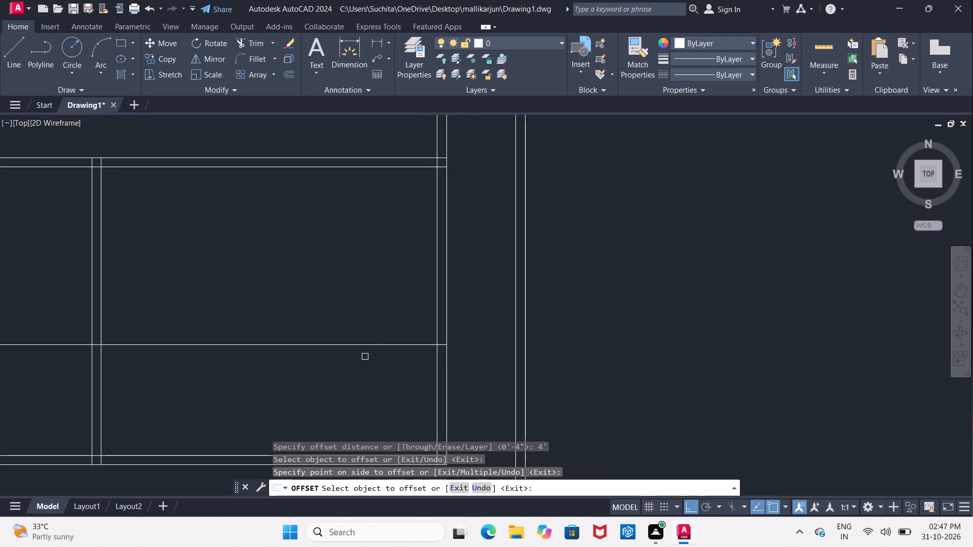
key(Return)
key(Return)
text(4")
key(Return)
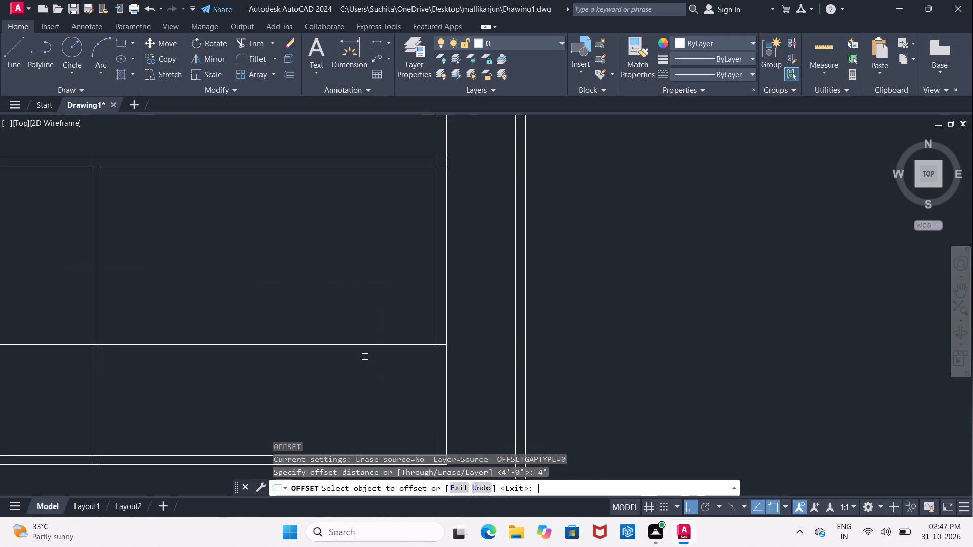
click(388, 345)
click(389, 334)
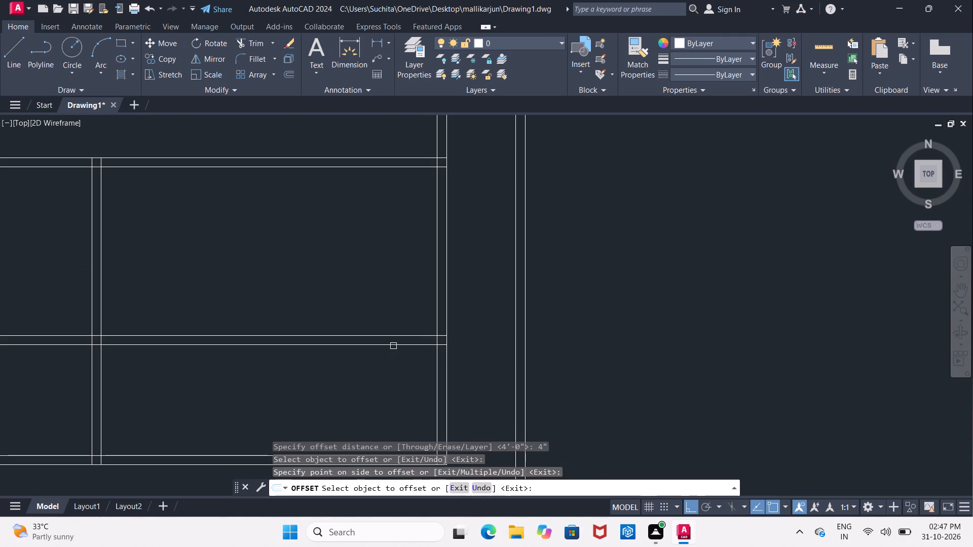
Extend both new horizontal wall lines east to the outer line of the outermost east wall.
key(Escape)
text(EX)
key(space)
key(space)
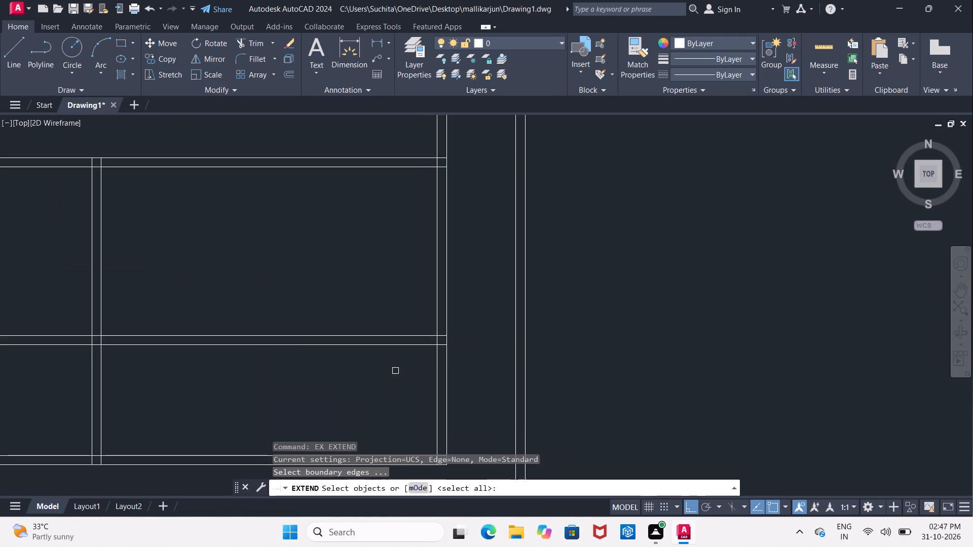
click(401, 347)
click(411, 343)
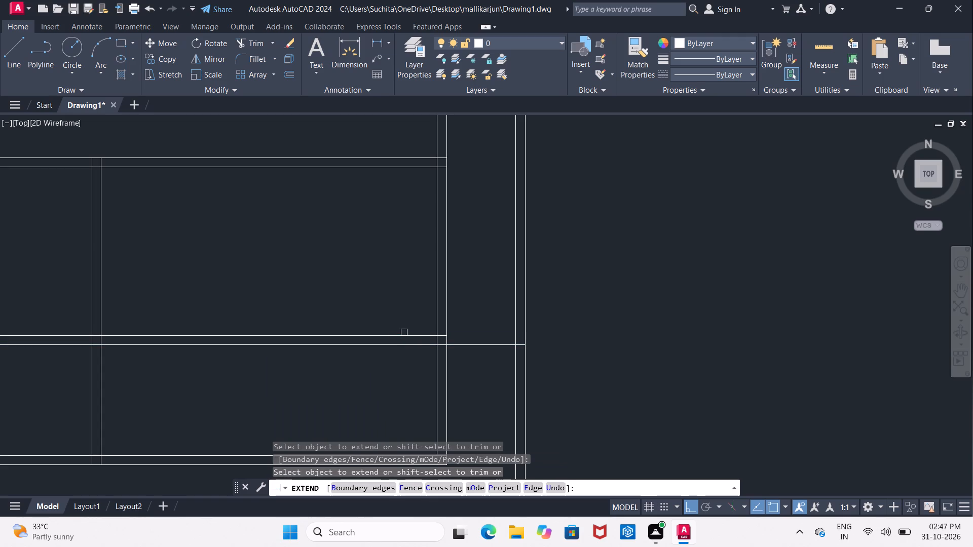
click(405, 336)
click(407, 336)
Trim away the parts of both new horizontal lines that cross the interior of the southeast room.
key(Escape)
key(t)
text(R)
key(space)
key(space)
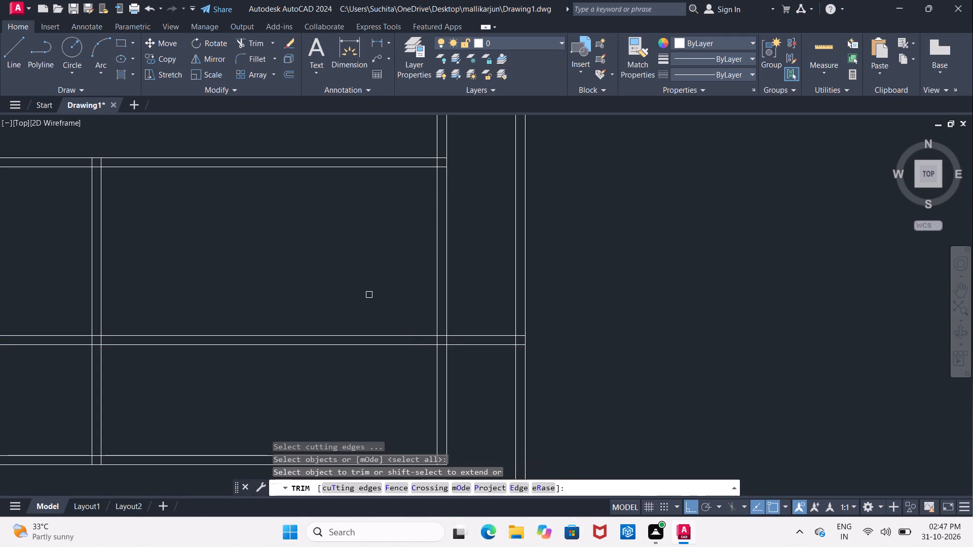
drag(364, 287, 366, 313)
click(367, 365)
middle_drag(360, 359, 543, 330)
key(Escape)
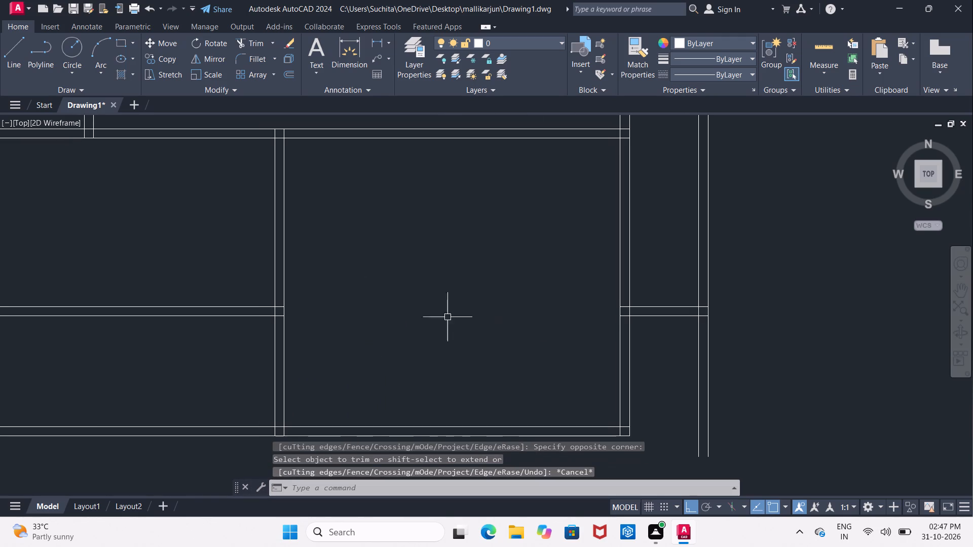
Delete the two leftover horizontal line segments in the large south room.
click(241, 306)
click(240, 316)
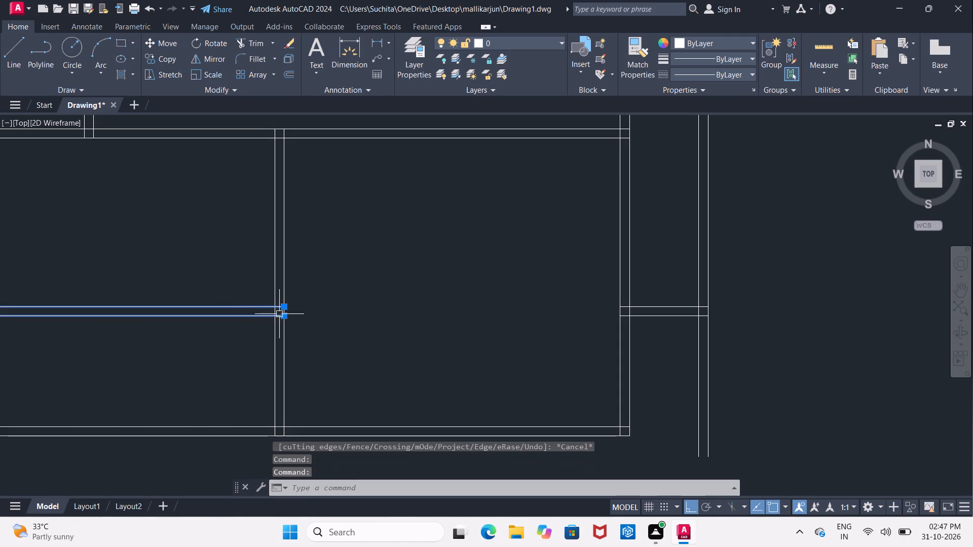
key(Delete)
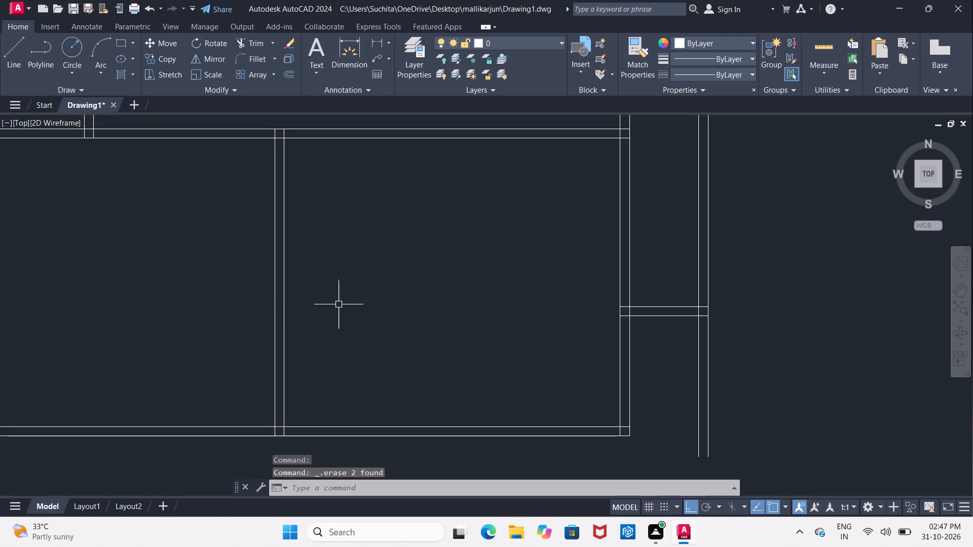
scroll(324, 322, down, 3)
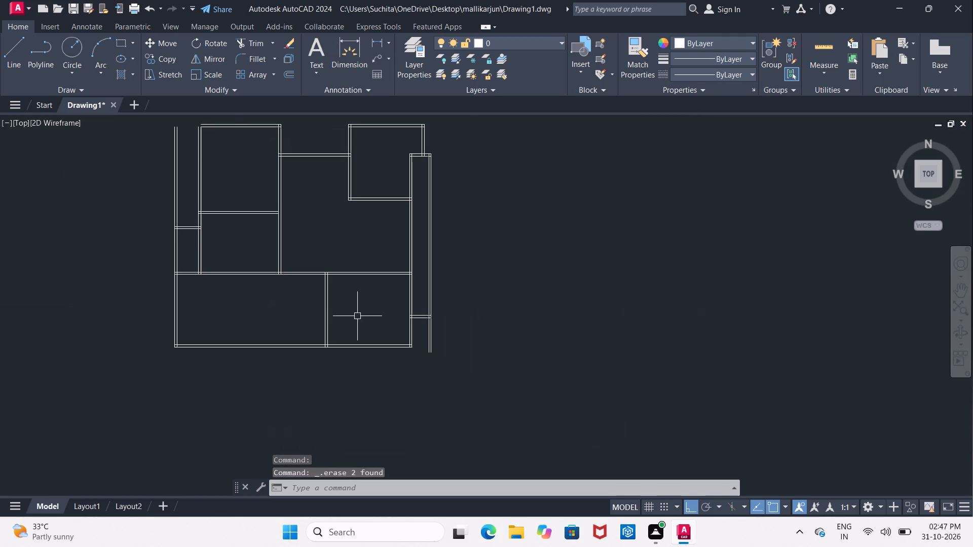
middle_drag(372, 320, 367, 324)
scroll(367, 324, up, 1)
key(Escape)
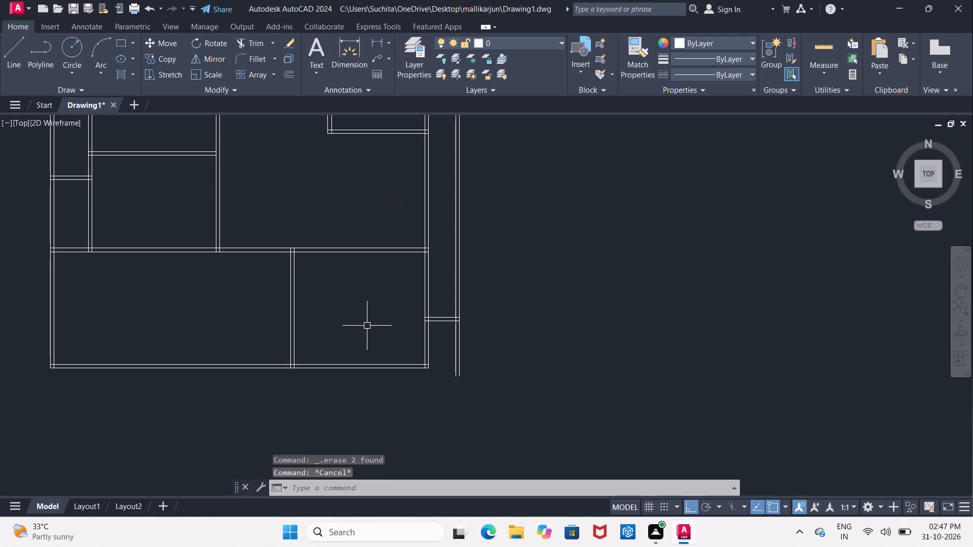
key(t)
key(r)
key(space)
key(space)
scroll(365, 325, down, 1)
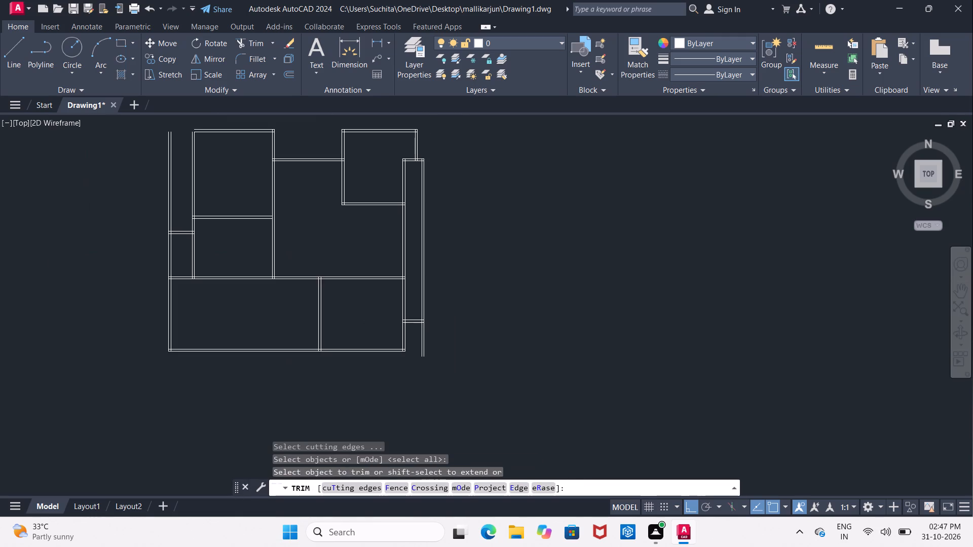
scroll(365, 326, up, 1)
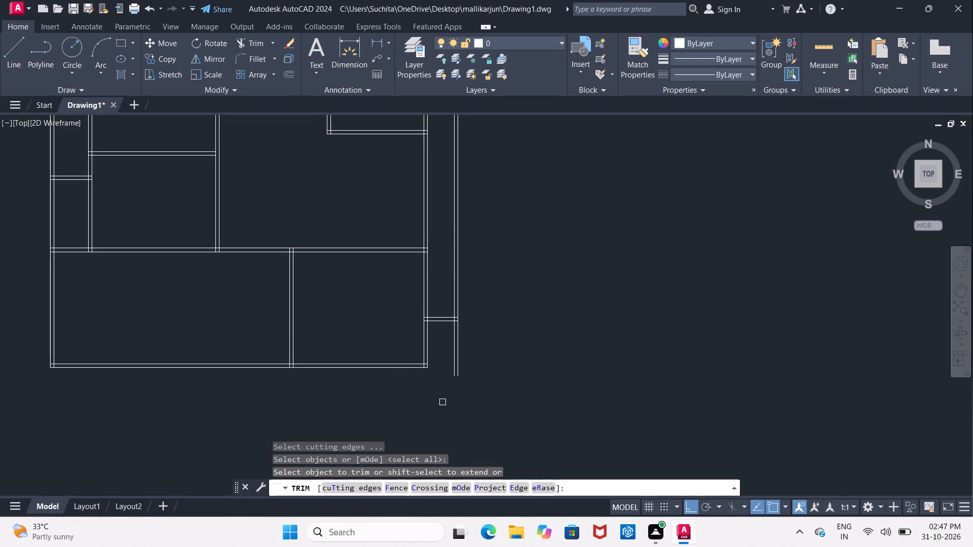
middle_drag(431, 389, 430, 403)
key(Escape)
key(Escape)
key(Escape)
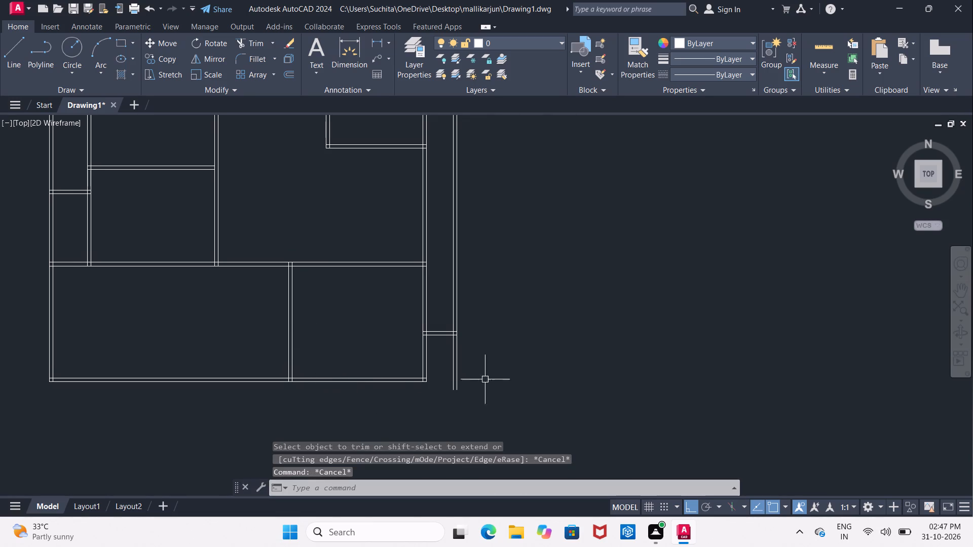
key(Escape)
Extend both lines of the plan's south exterior wall east to the outer line of the outermost east wall.
text(EX)
key(space)
key(space)
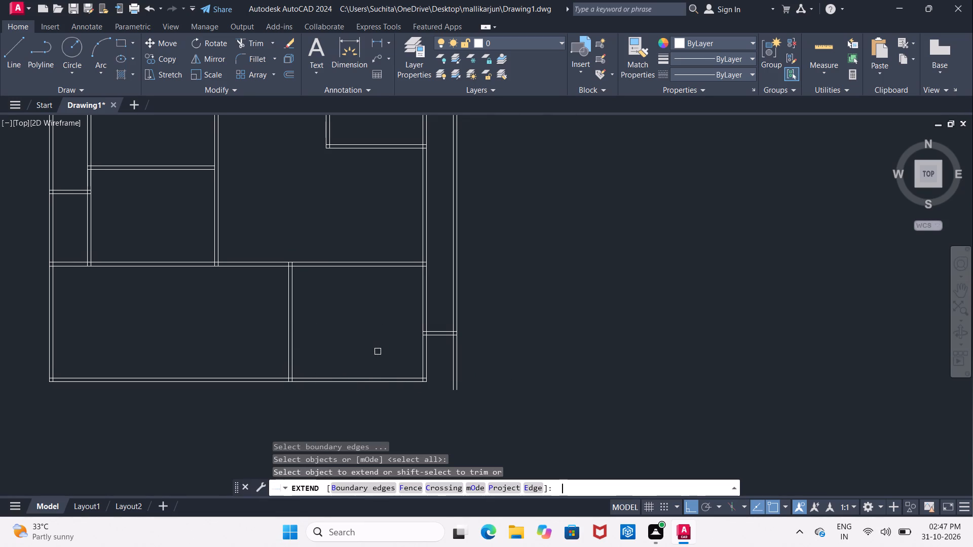
scroll(397, 403, up, 1)
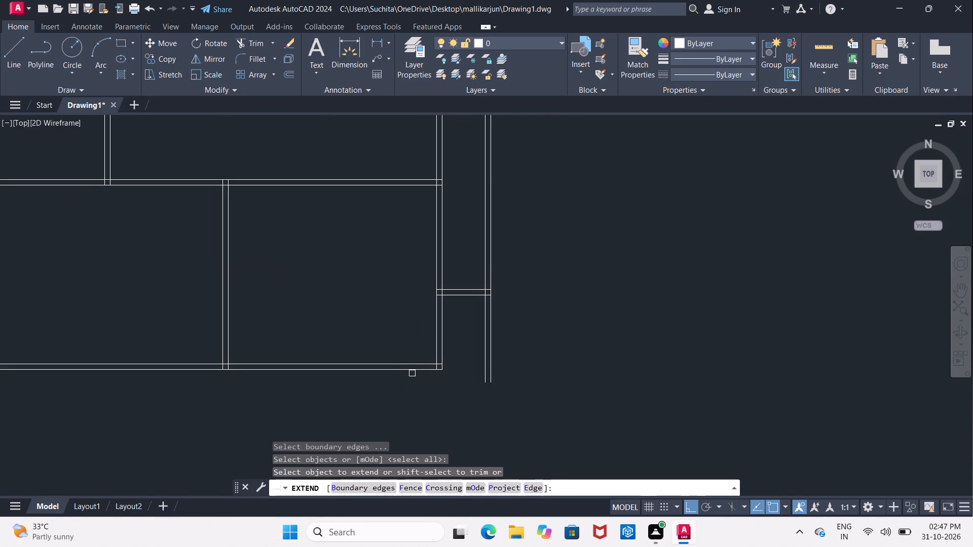
click(416, 371)
click(425, 370)
click(423, 365)
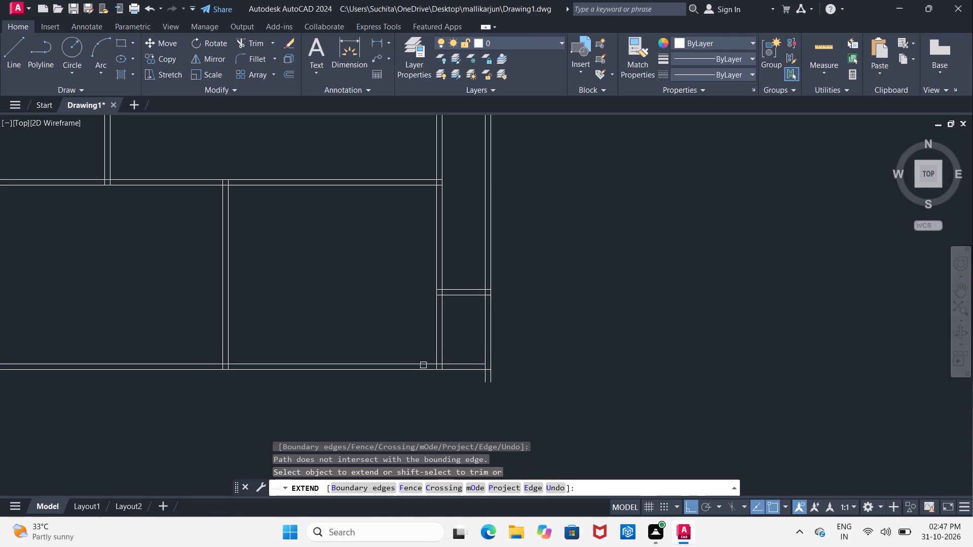
click(426, 365)
middle_drag(338, 306, 344, 307)
key(Escape)
Extend both lines of the northeast room's east wall south to the plan's south exterior wall.
scroll(344, 307, down, 2)
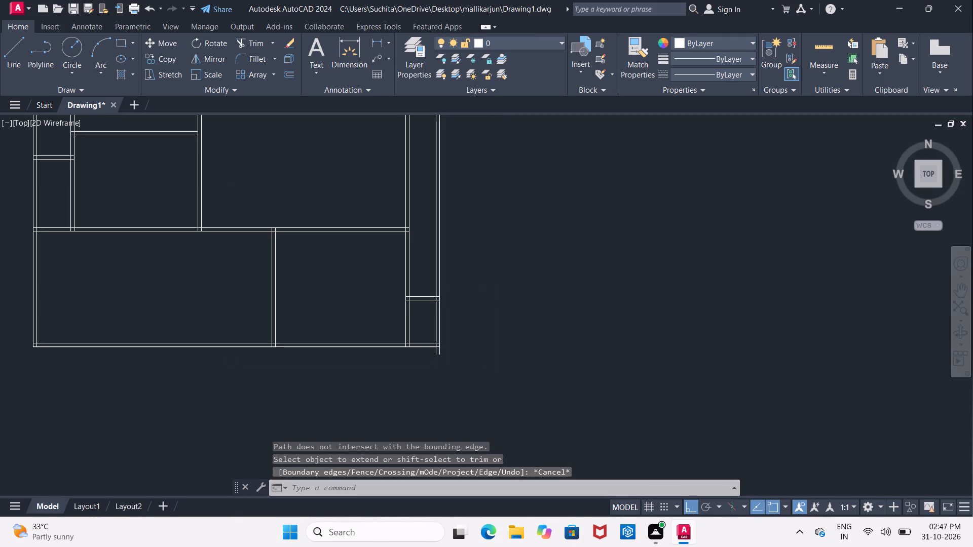
scroll(344, 307, down, 1)
scroll(345, 304, up, 2)
scroll(350, 312, down, 1)
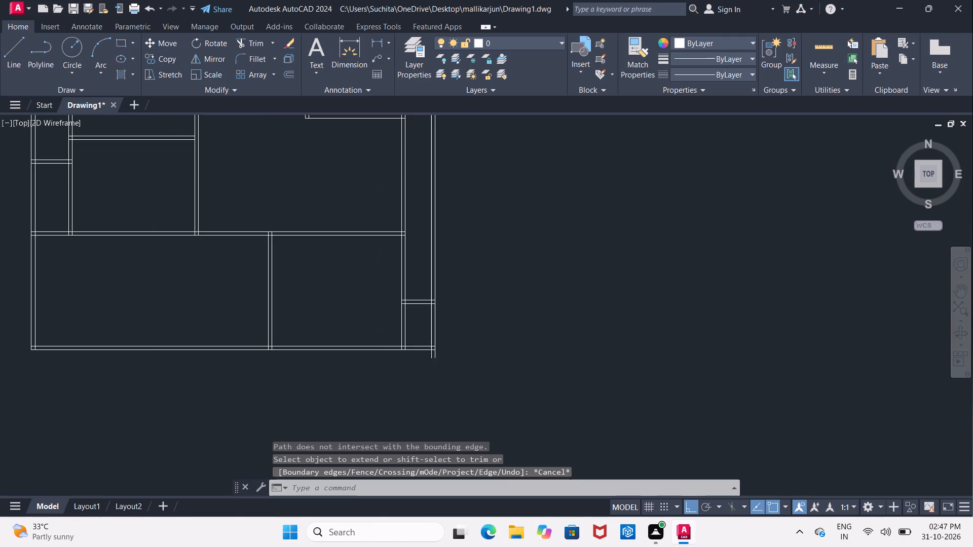
middle_drag(350, 313, 351, 319)
scroll(351, 319, up, 1)
middle_drag(355, 324, 357, 356)
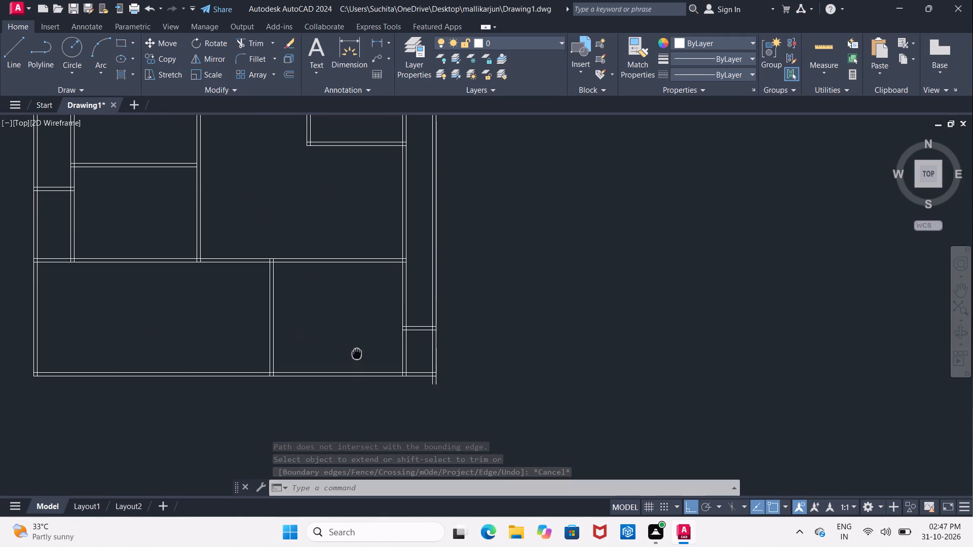
middle_drag(357, 356, 354, 384)
scroll(355, 371, down, 1)
scroll(354, 376, up, 1)
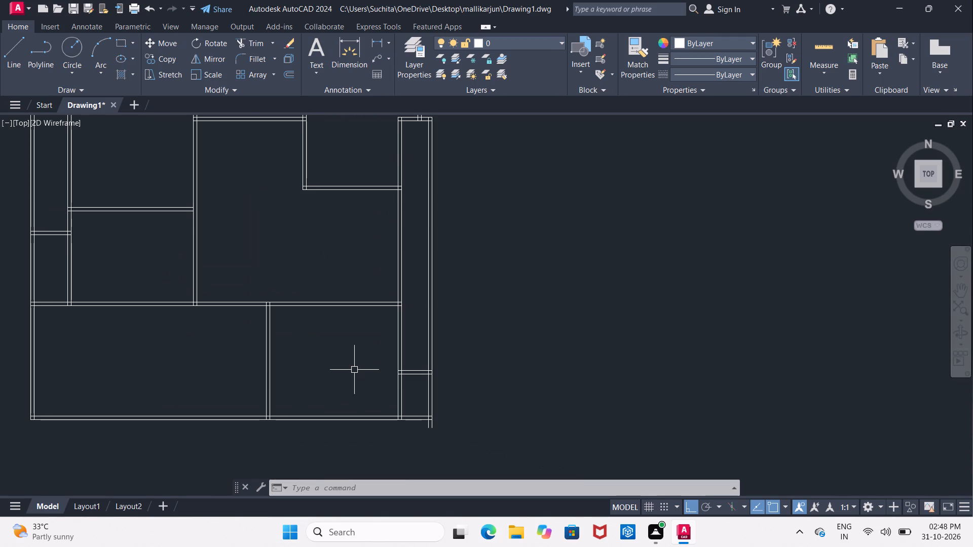
key(Escape)
text(EX)
key(space)
key(space)
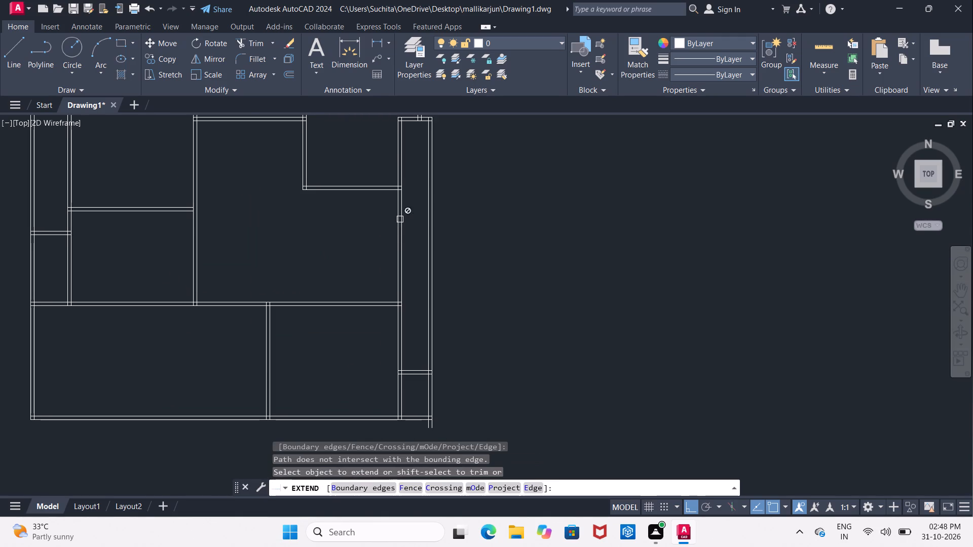
middle_drag(398, 228, 397, 278)
click(418, 151)
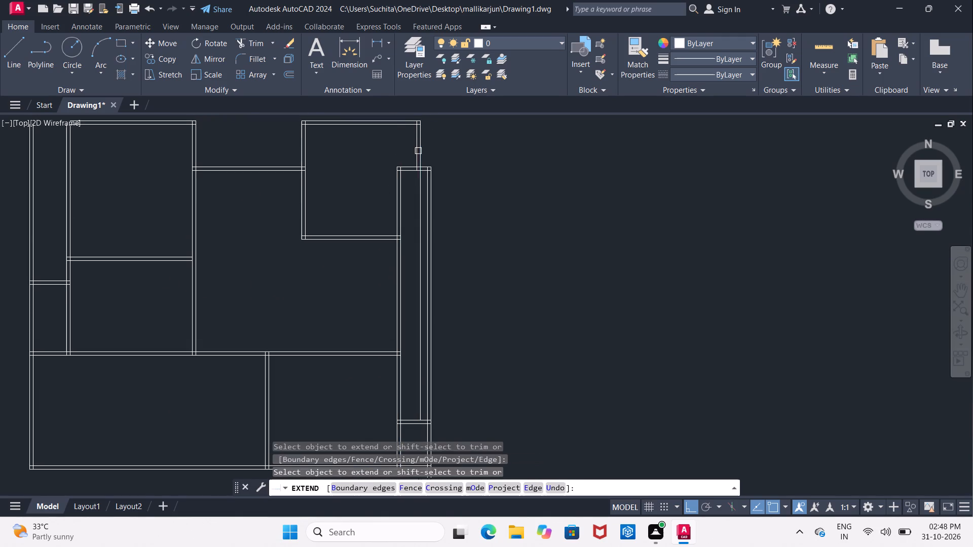
click(420, 283)
click(419, 296)
click(419, 301)
middle_drag(420, 299, 420, 271)
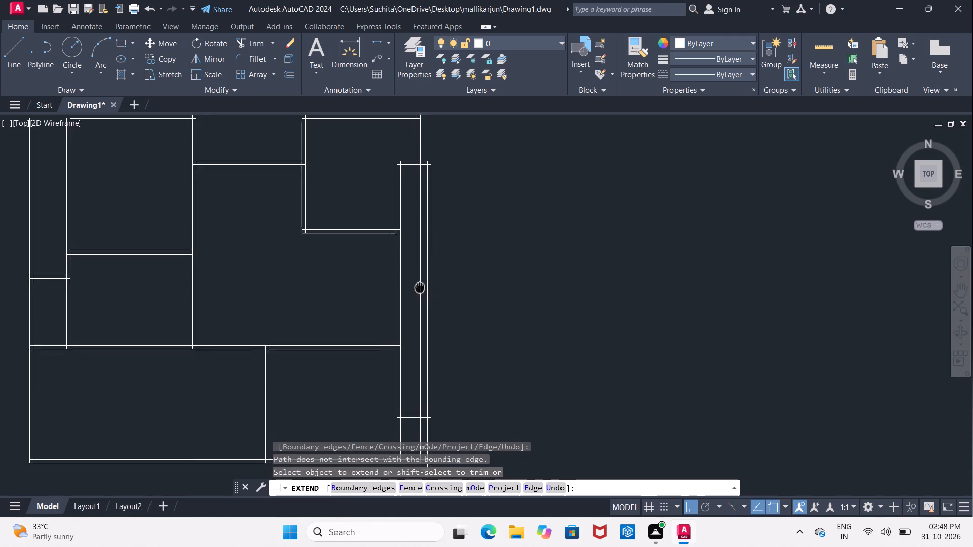
middle_drag(420, 271, 420, 221)
middle_drag(415, 237, 417, 319)
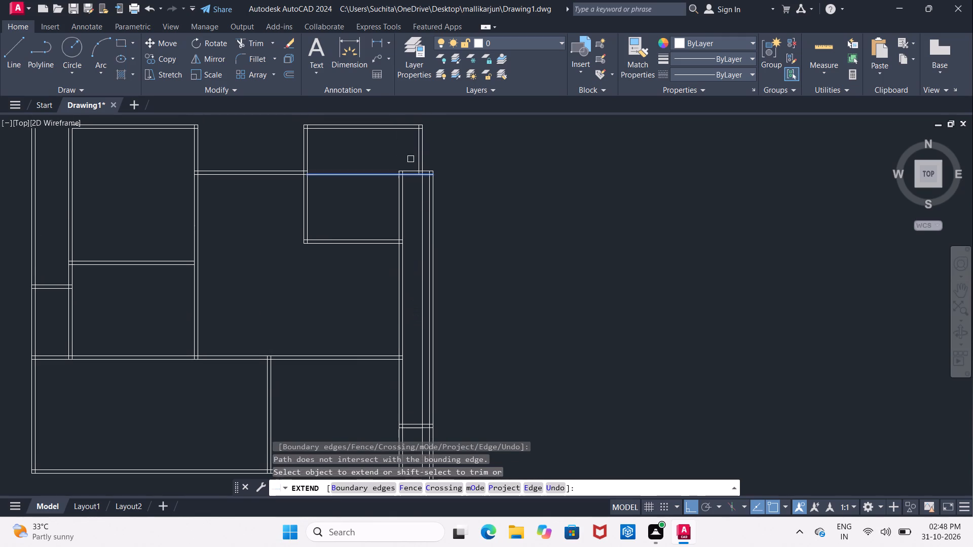
click(418, 157)
middle_drag(429, 264, 428, 140)
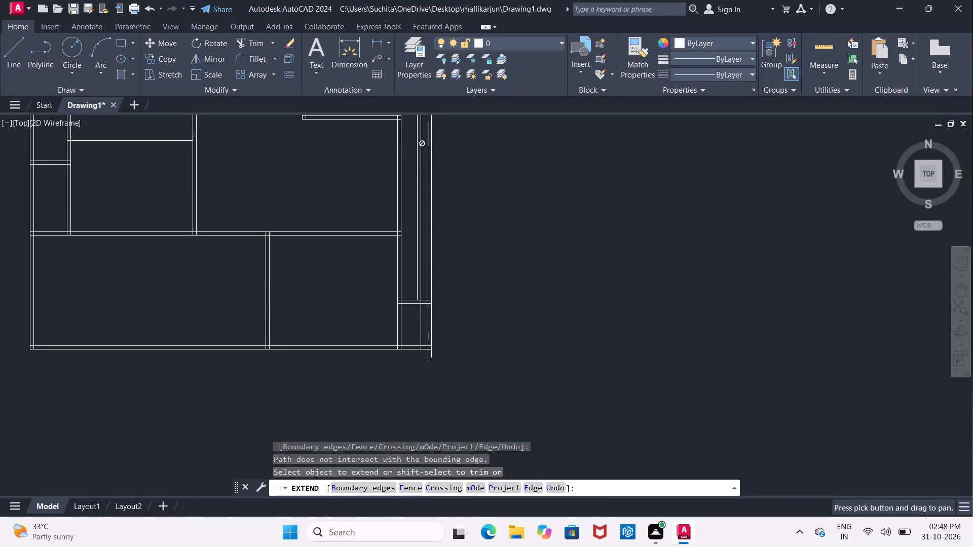
click(417, 270)
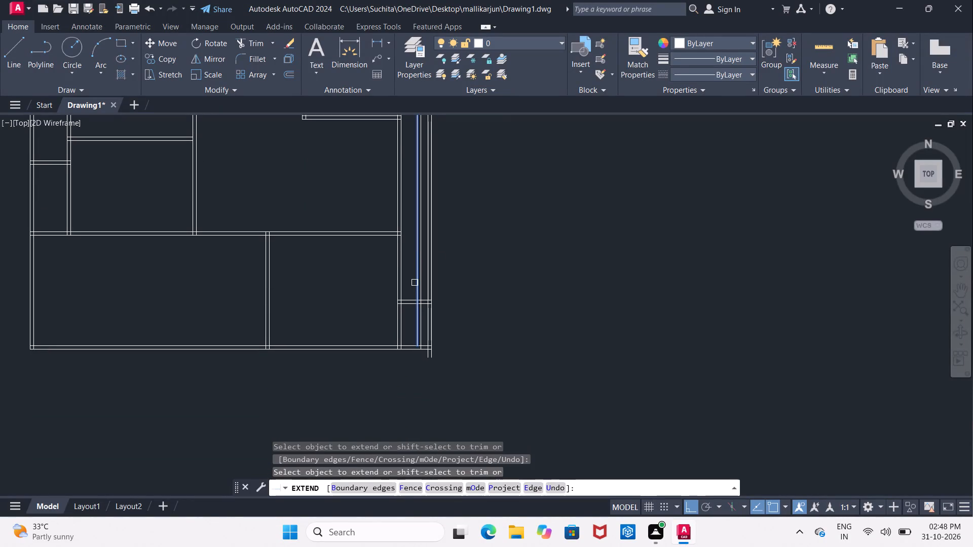
click(415, 283)
click(415, 286)
middle_drag(458, 276, 454, 297)
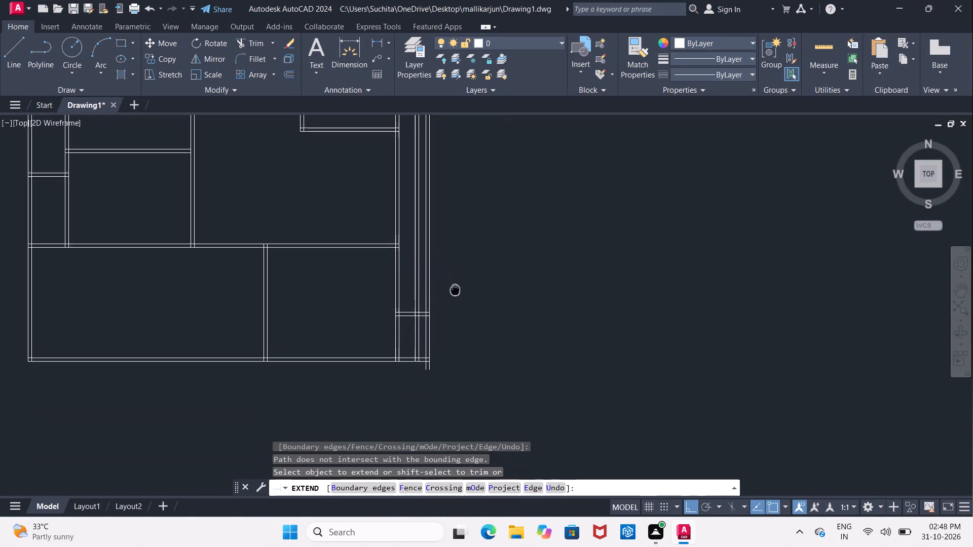
middle_drag(454, 297, 425, 356)
scroll(425, 356, down, 1)
key(Escape)
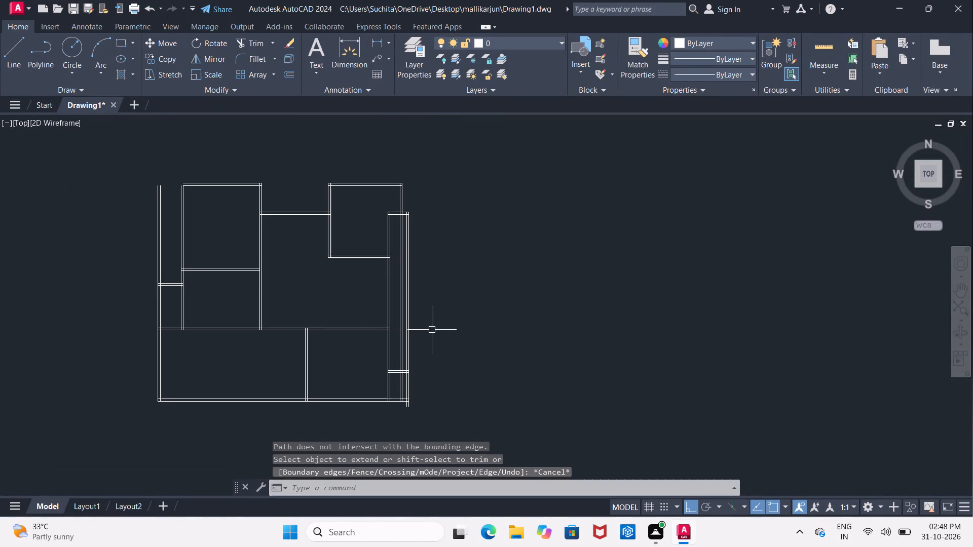
Trim both outermost east wall lines between the narrow strip's cross wall and the south exterior wall.
text(TR)
key(space)
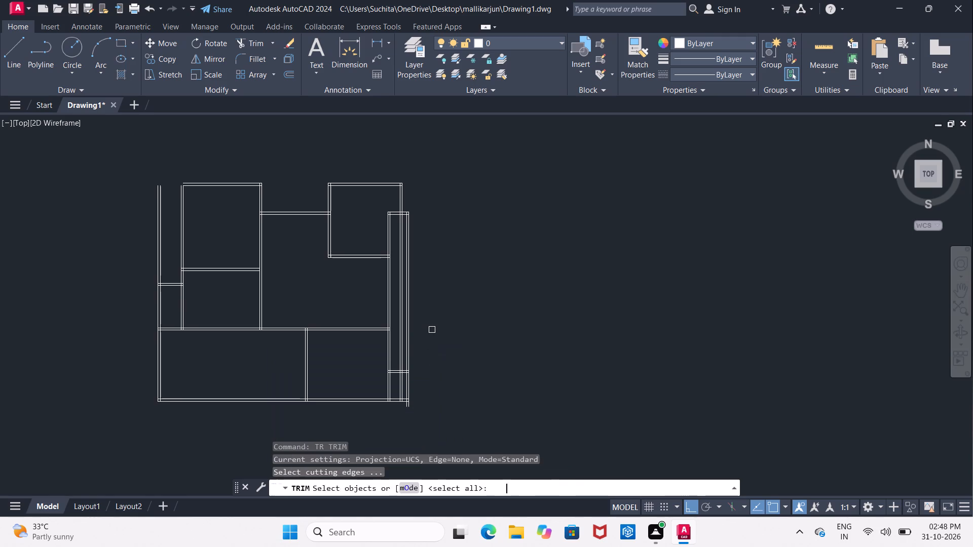
key(space)
scroll(434, 345, up, 1)
middle_drag(434, 345, 460, 192)
scroll(465, 233, up, 2)
middle_drag(432, 267, 495, 226)
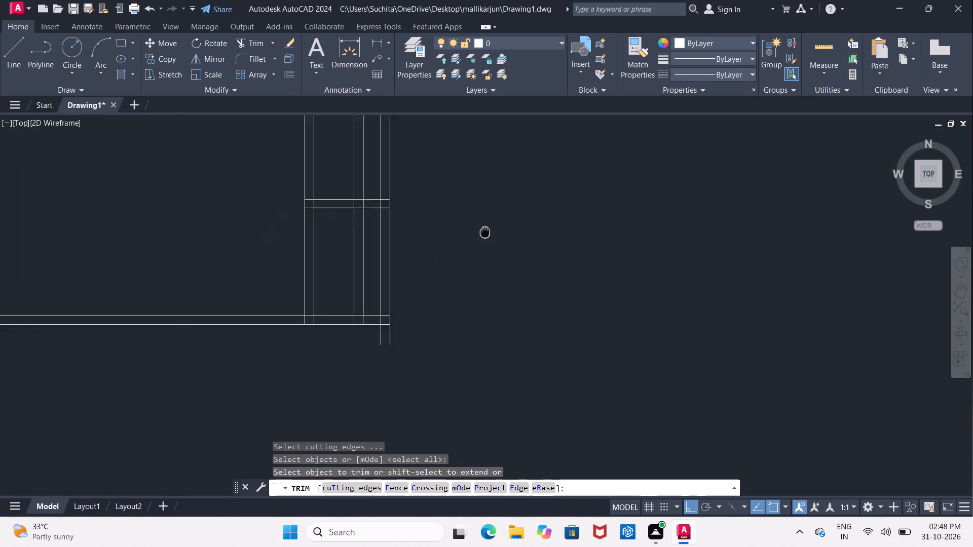
middle_drag(495, 226, 501, 233)
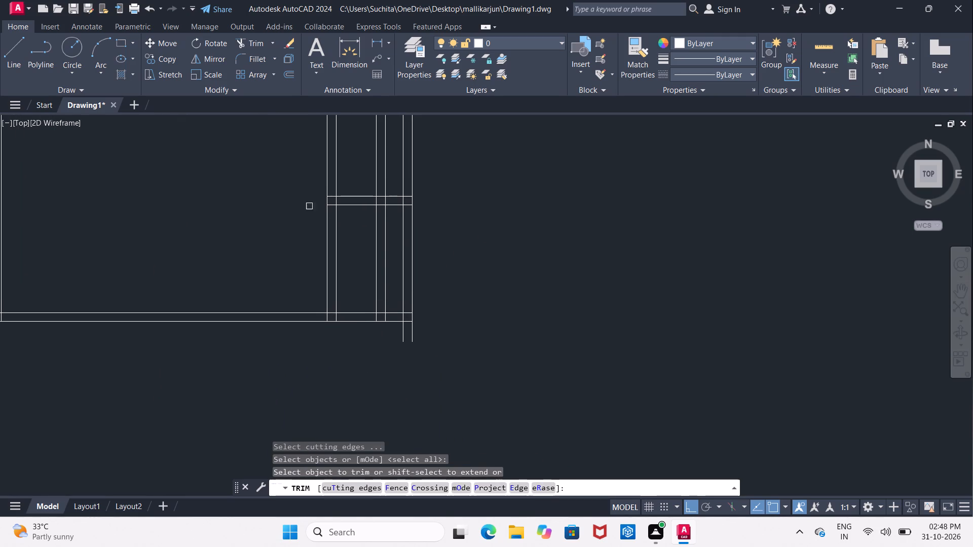
middle_drag(398, 238, 405, 257)
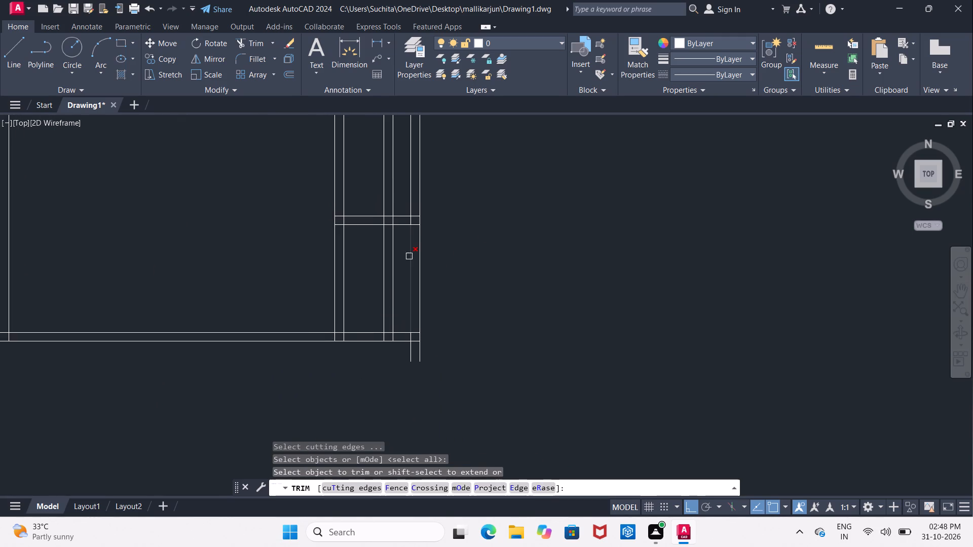
scroll(414, 254, up, 2)
drag(381, 218, 411, 220)
click(473, 222)
scroll(469, 227, down, 3)
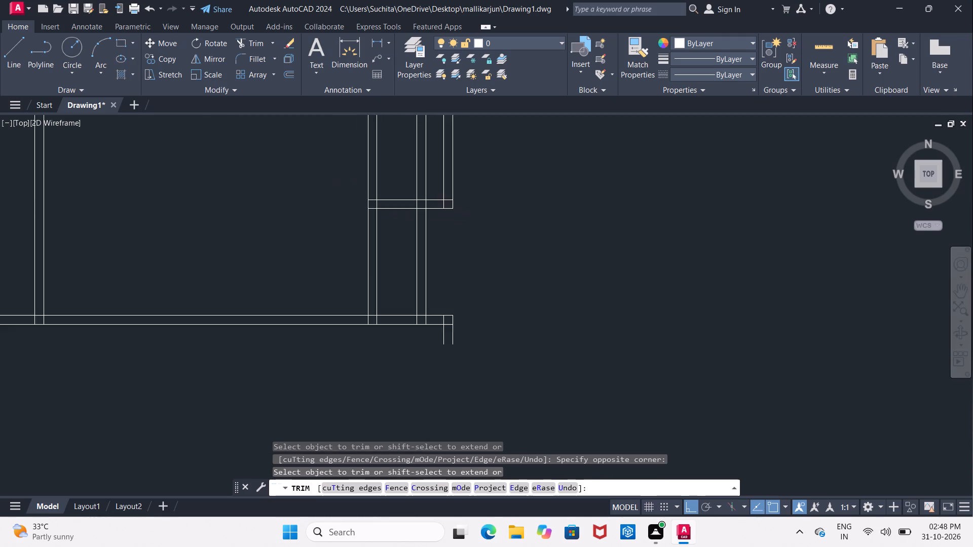
Trim both south exterior wall lines between the newly extended vertical wall and the outermost east wall stub.
scroll(450, 305, up, 3)
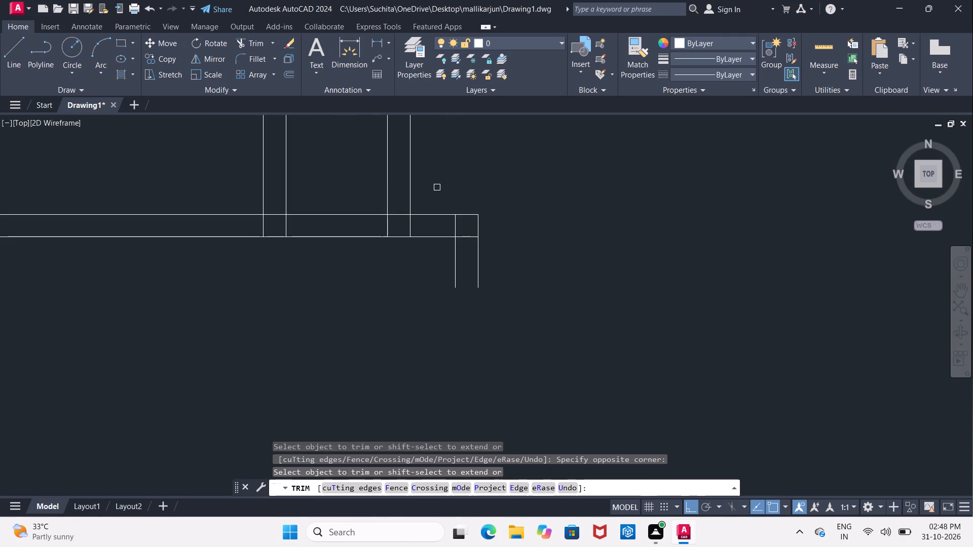
click(434, 182)
click(446, 277)
key(Escape)
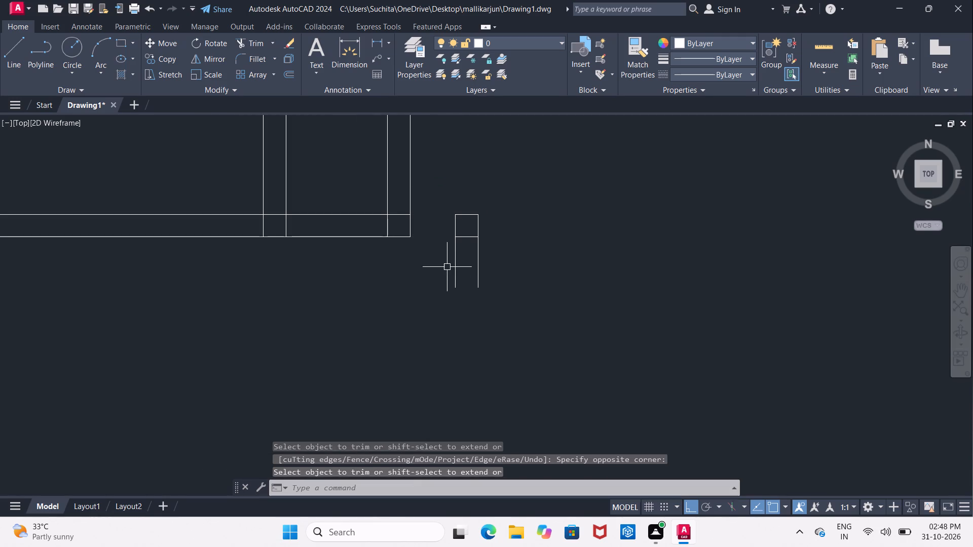
Delete the four leftover line segments of the detached stub outside the plan's southeast corner.
drag(439, 201, 446, 218)
click(489, 305)
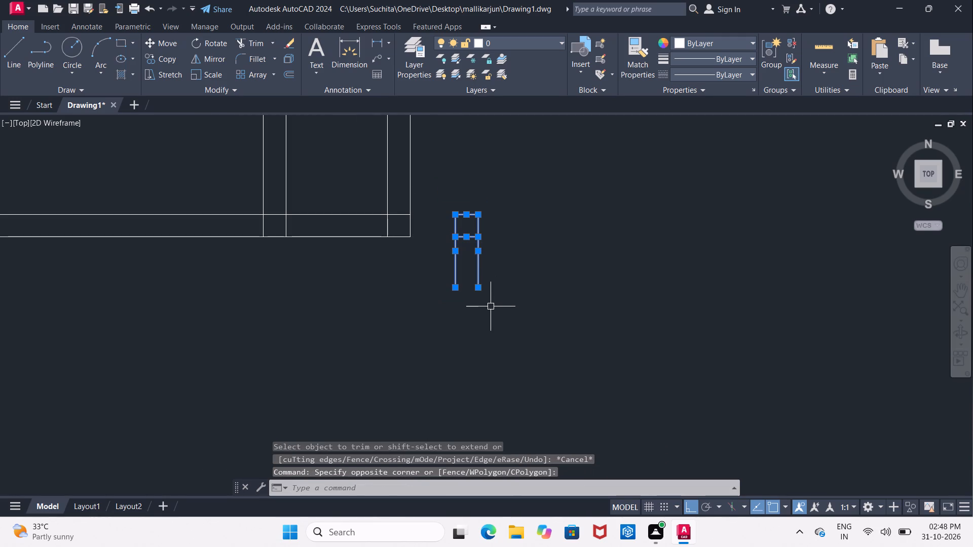
key(Delete)
Trim away both lines of the extended vertical wall running inside the narrow east strip, north of its cross wall.
scroll(497, 321, down, 5)
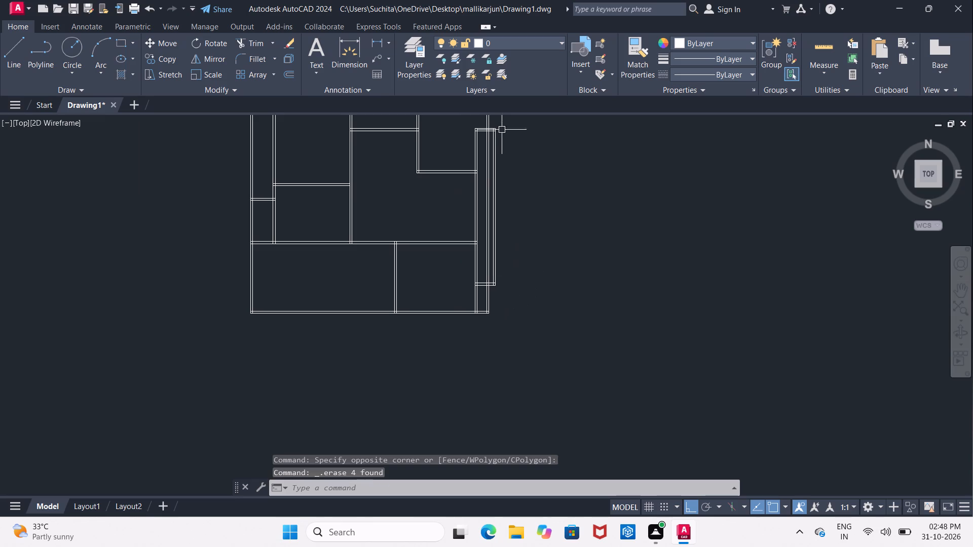
middle_drag(496, 163, 481, 229)
scroll(476, 219, up, 2)
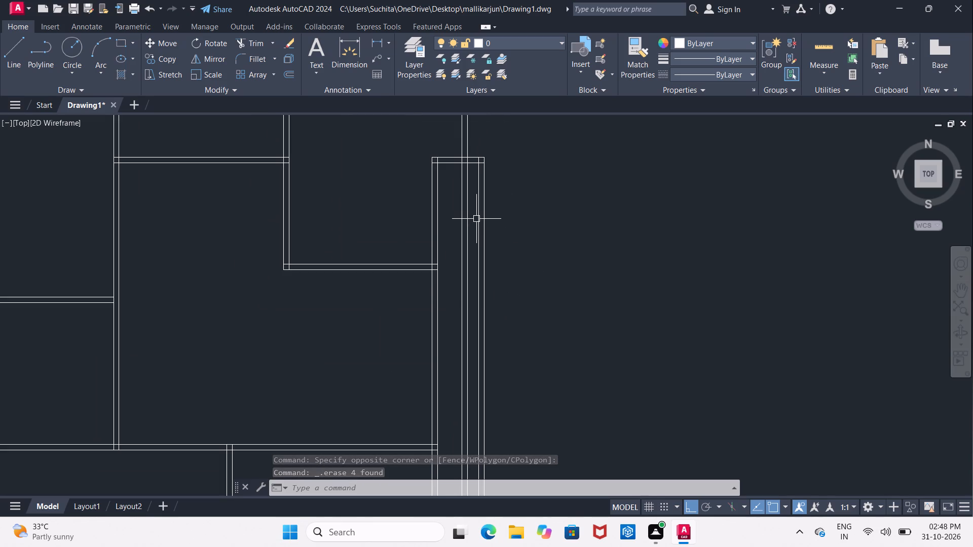
scroll(476, 219, down, 1)
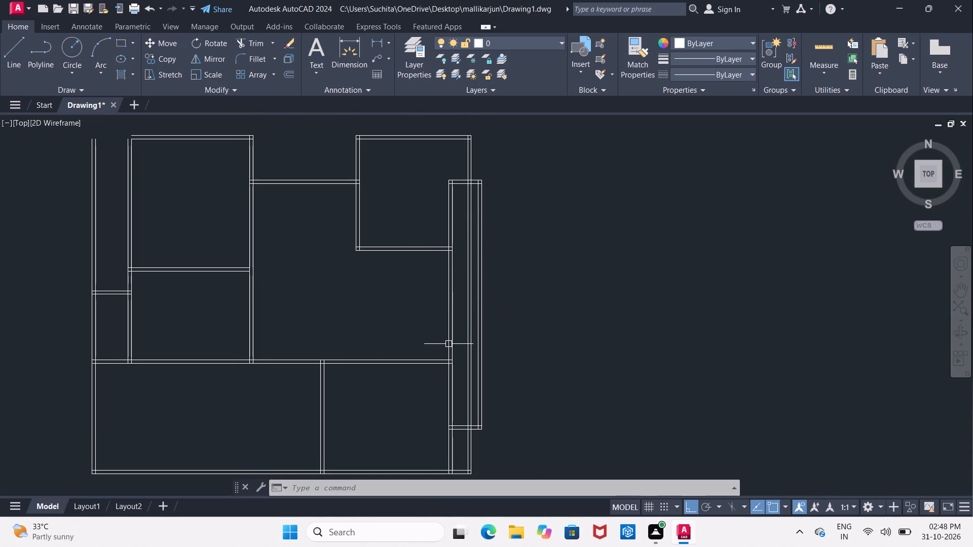
key(Escape)
text(TR)
key(space)
key(space)
scroll(466, 332, up, 1)
click(466, 332)
click(470, 325)
Trim both lines of the southeast room's former east wall between the strip's cross wall and the south exterior wall.
scroll(470, 325, down, 2)
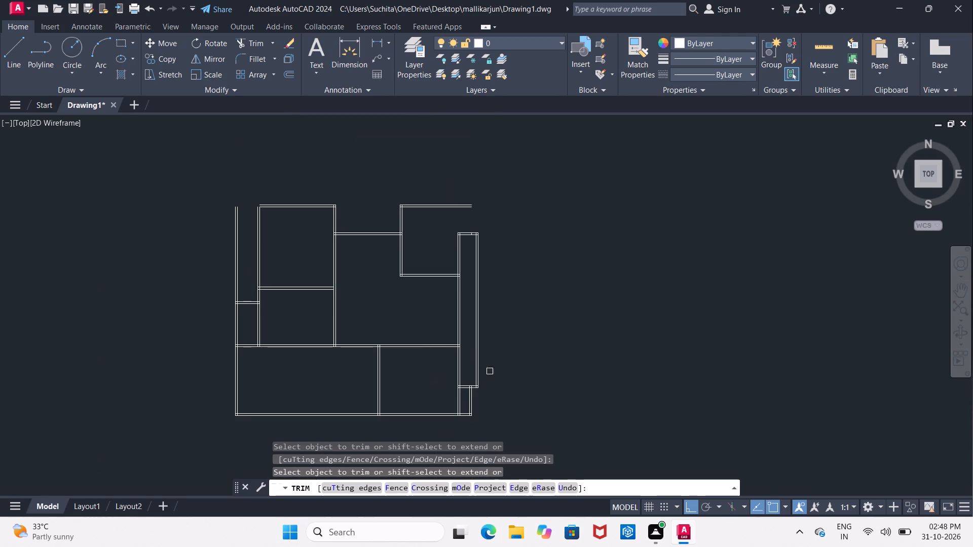
middle_drag(493, 419, 517, 337)
scroll(501, 337, up, 2)
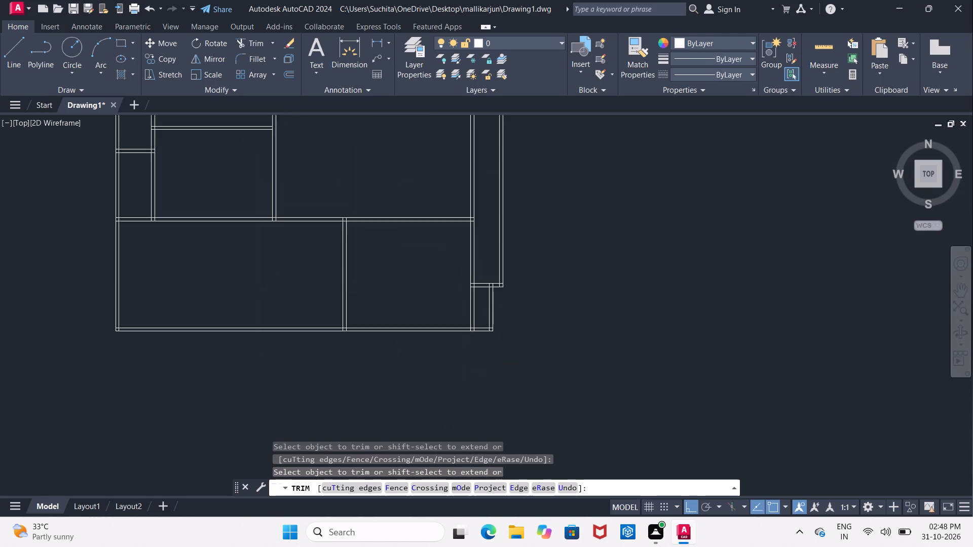
scroll(455, 292, up, 1)
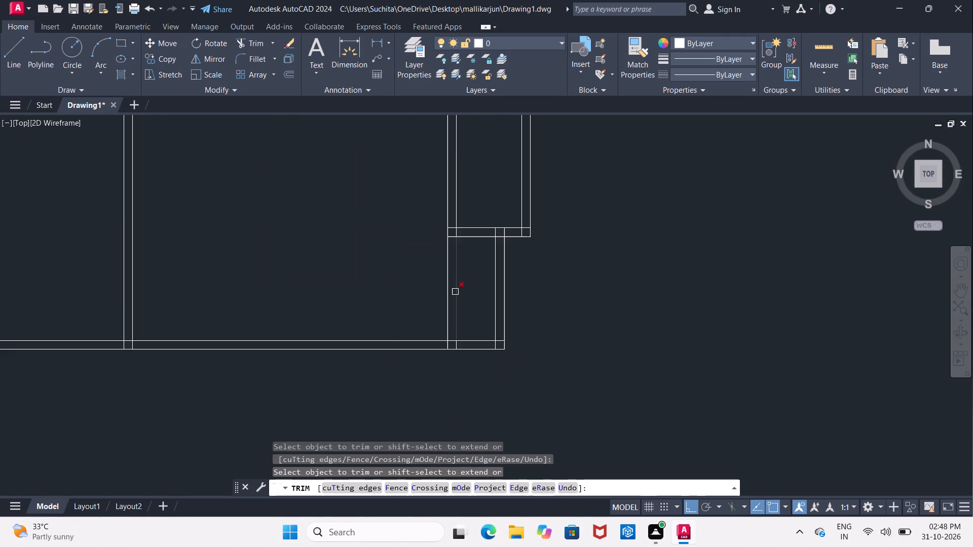
drag(409, 265, 420, 268)
click(470, 302)
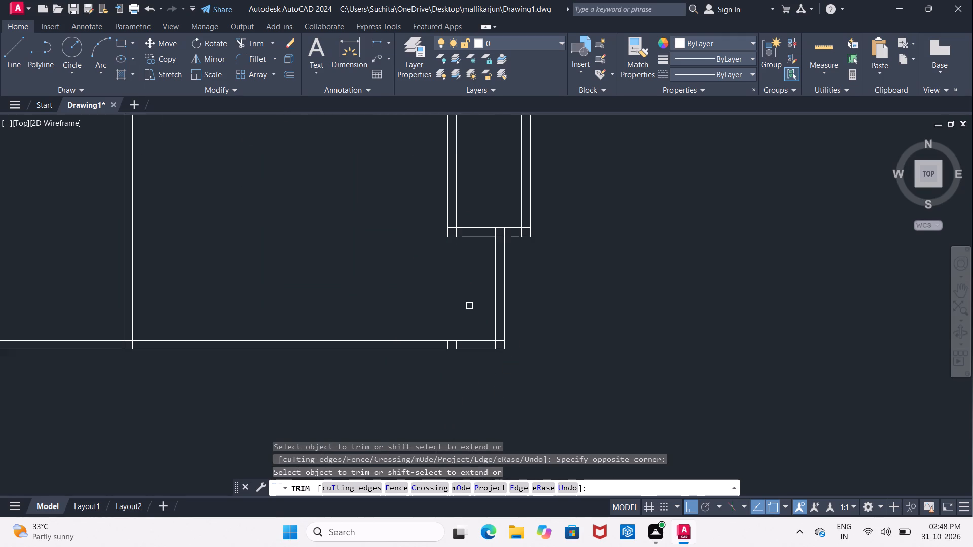
key(Escape)
Delete the two short leftover vertical segments inside the south exterior wall below the trimmed wall.
scroll(447, 356, up, 2)
click(443, 332)
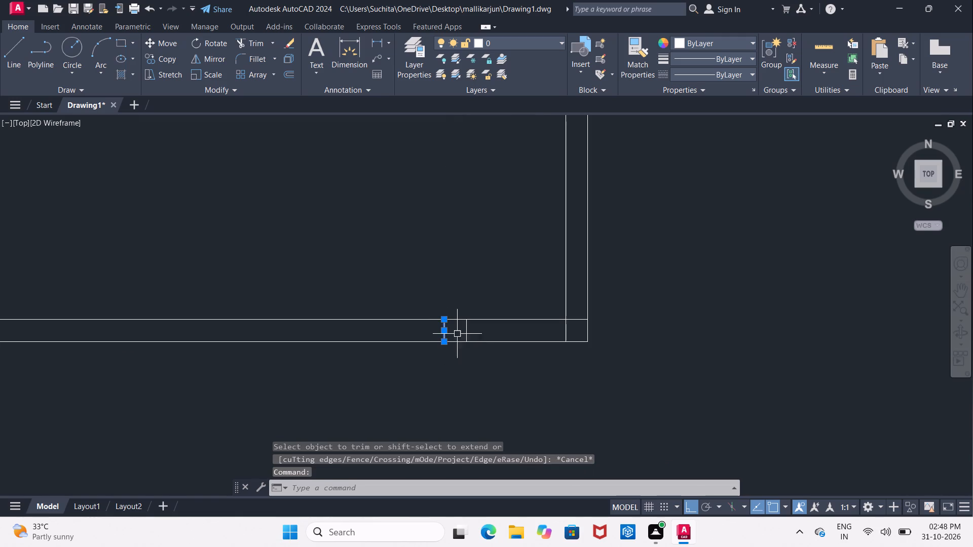
click(466, 332)
key(Delete)
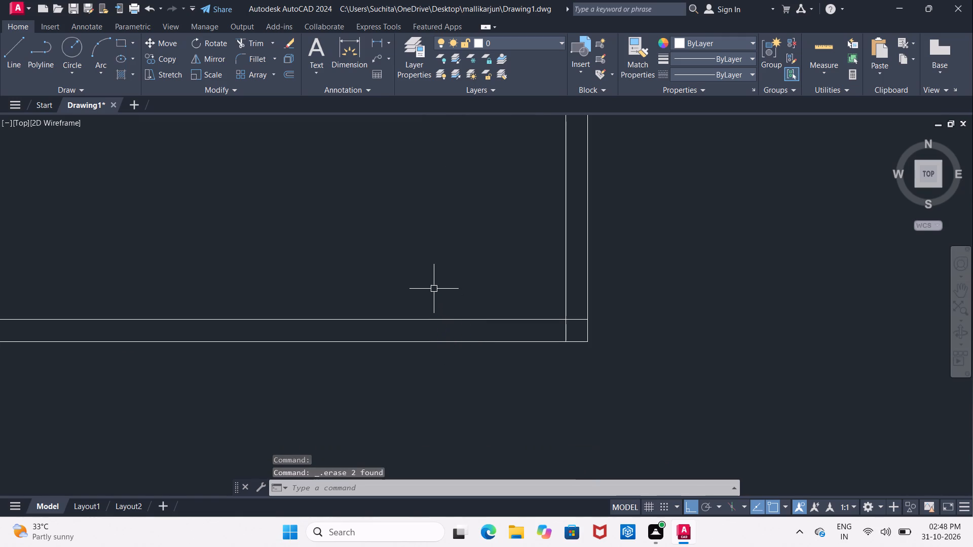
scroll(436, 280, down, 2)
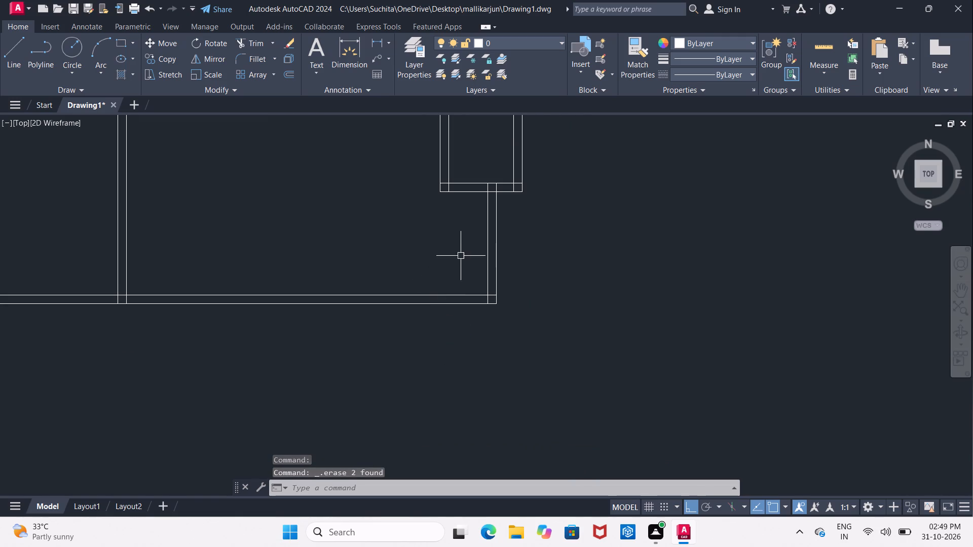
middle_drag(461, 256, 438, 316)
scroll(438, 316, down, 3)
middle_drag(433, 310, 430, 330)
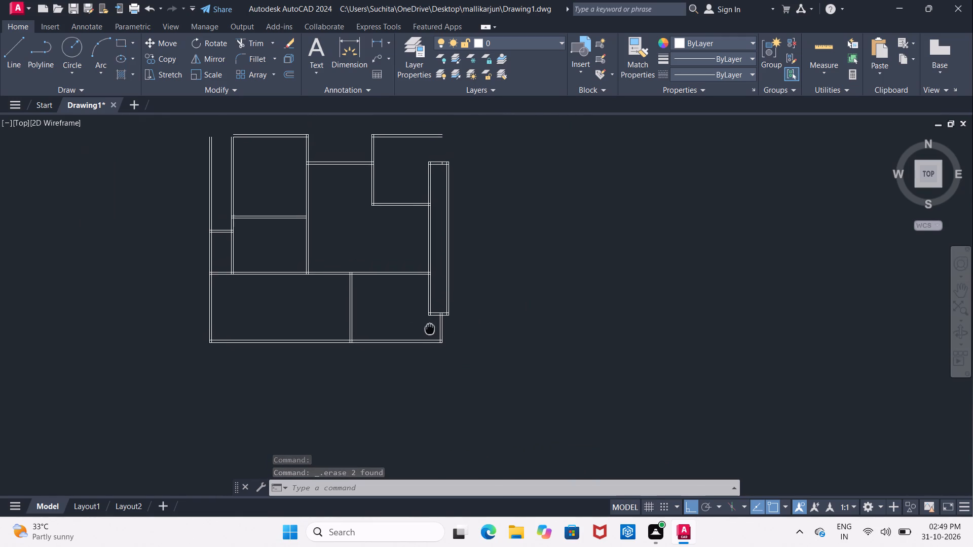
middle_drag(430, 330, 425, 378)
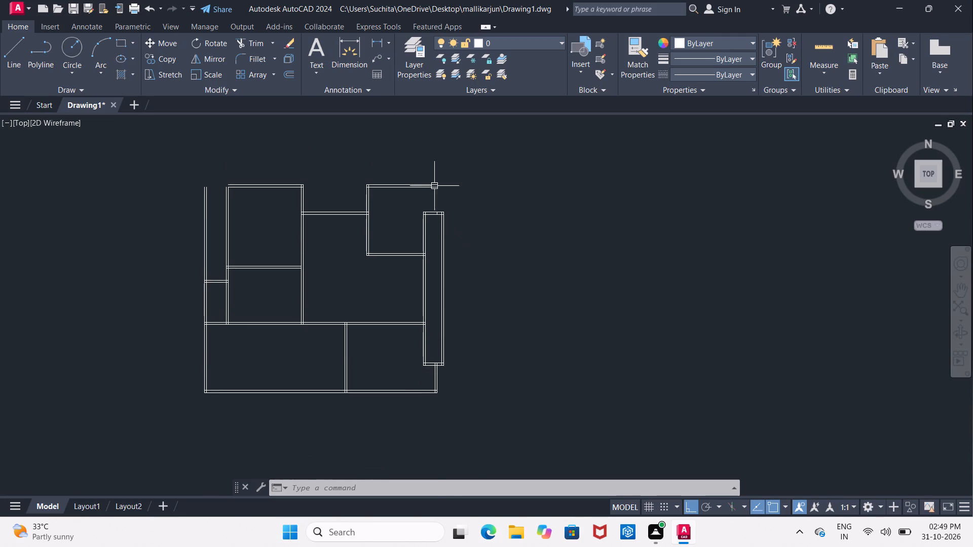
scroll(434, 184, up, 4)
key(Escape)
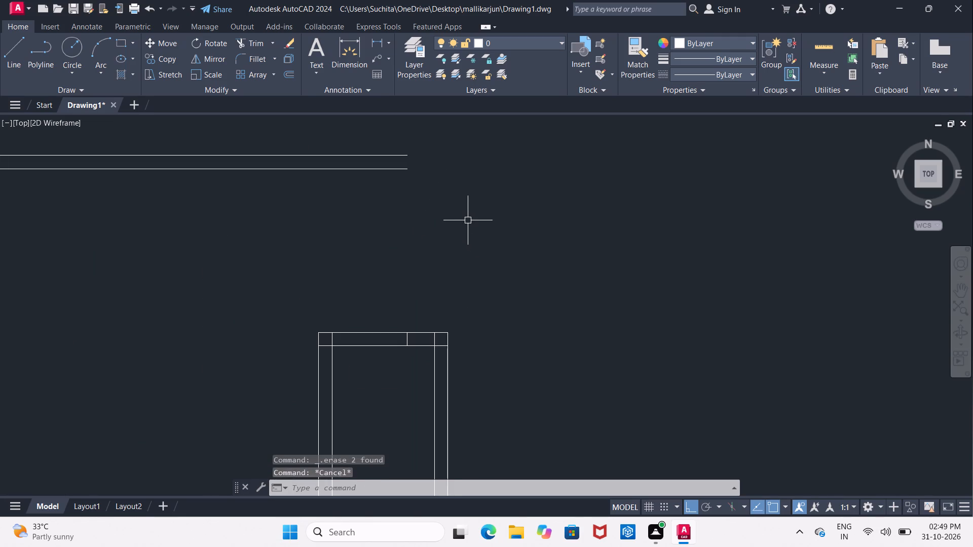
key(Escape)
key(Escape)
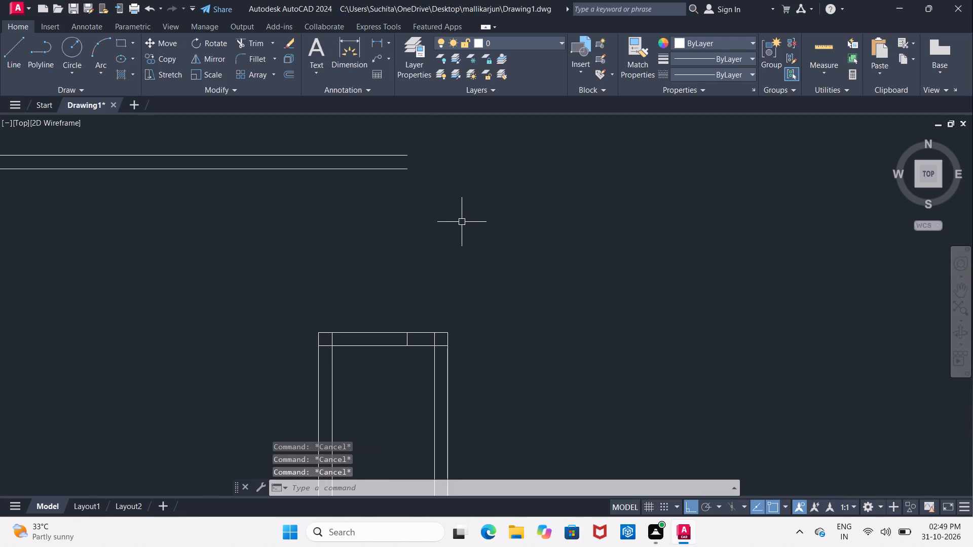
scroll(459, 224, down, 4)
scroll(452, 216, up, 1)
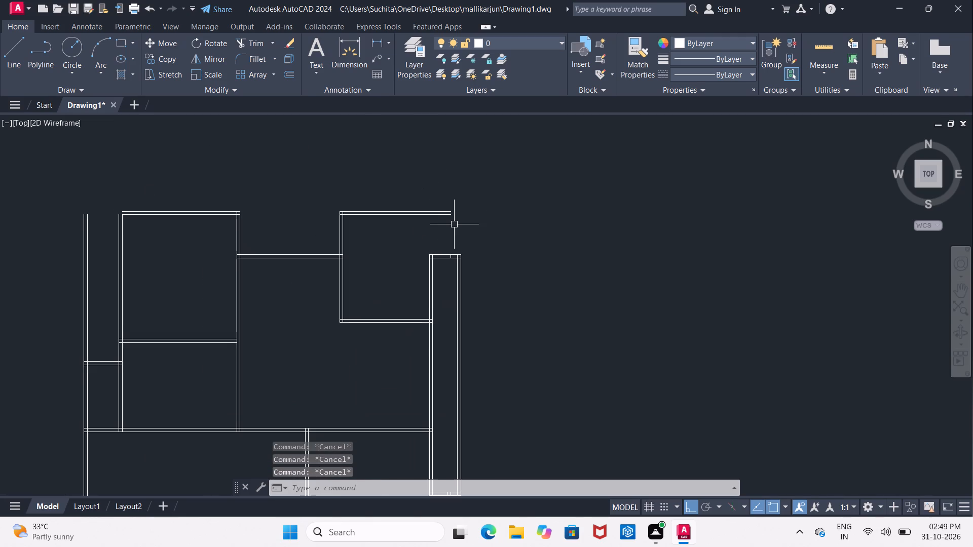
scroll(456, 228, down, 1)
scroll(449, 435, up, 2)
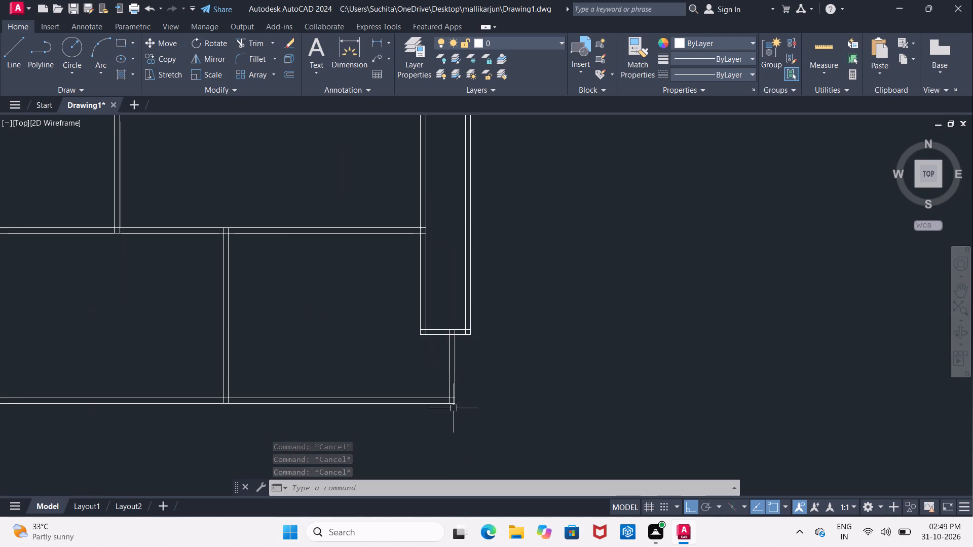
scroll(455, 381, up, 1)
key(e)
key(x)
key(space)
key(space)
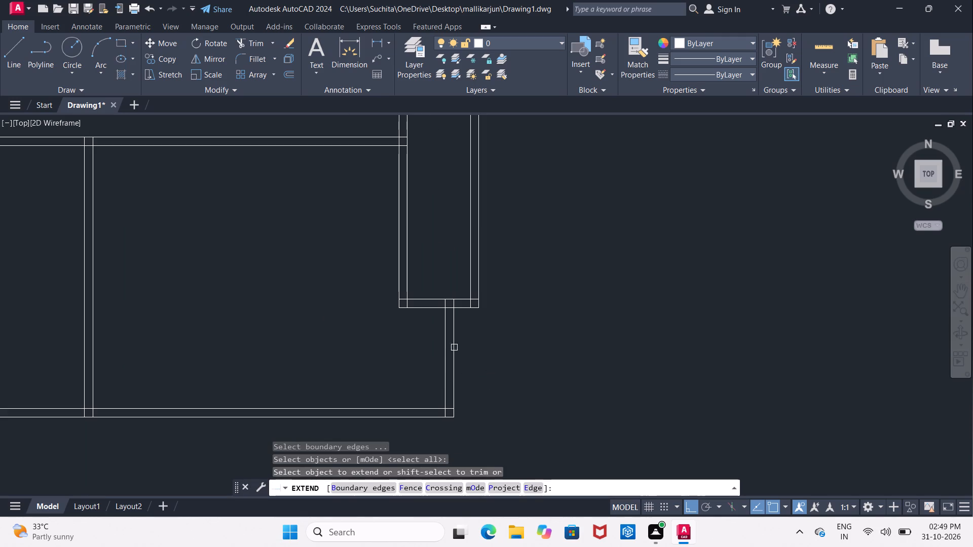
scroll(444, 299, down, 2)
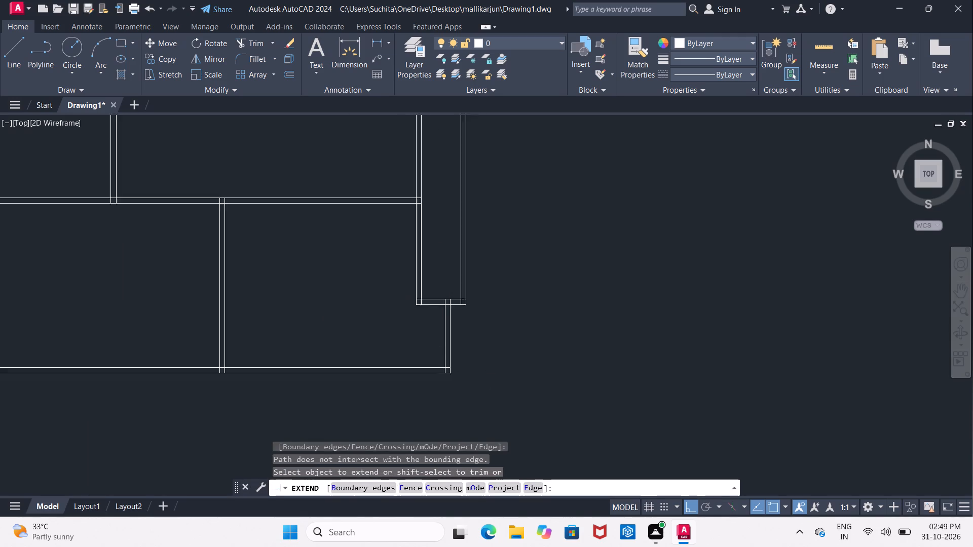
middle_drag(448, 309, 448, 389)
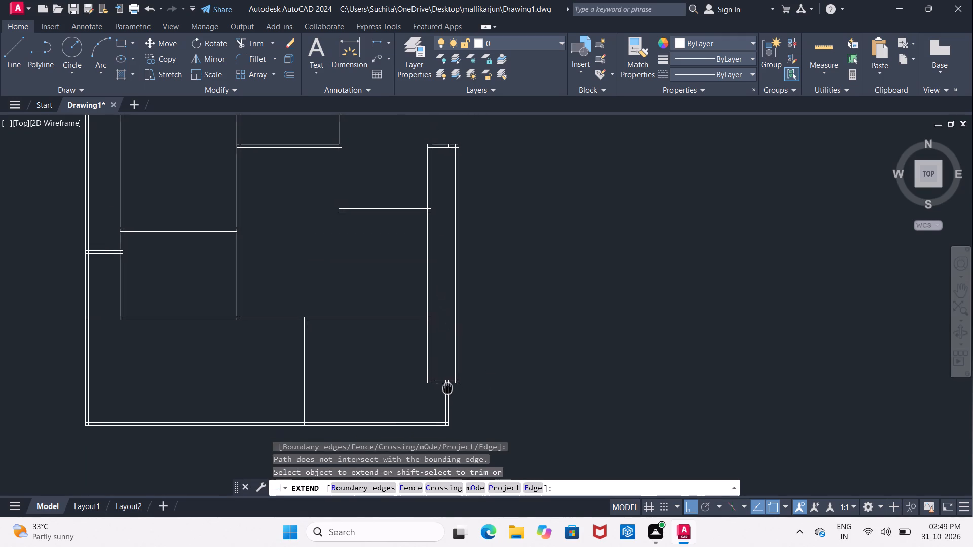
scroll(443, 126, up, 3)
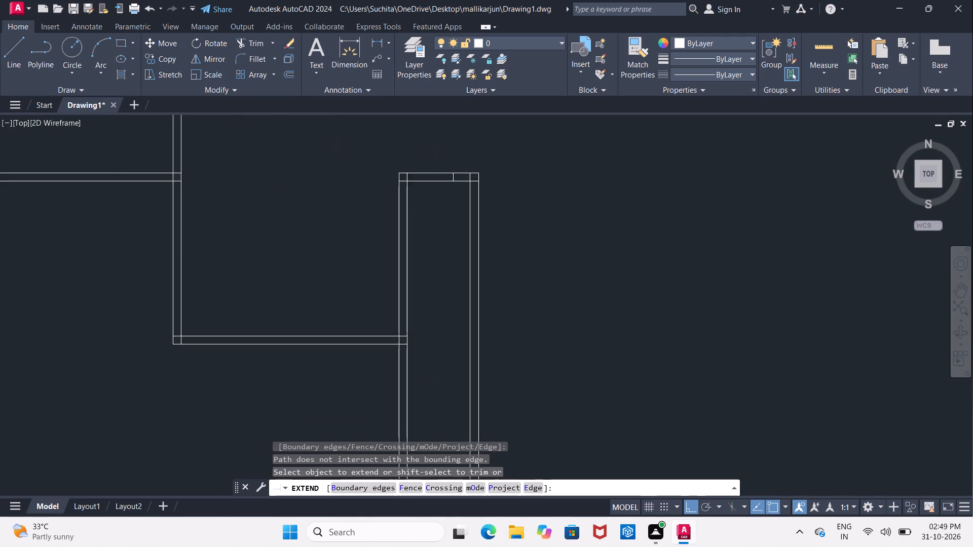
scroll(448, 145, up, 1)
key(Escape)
Offset the short vertical segment inside the narrow east strip's north end wall by 4" to the west.
key(o)
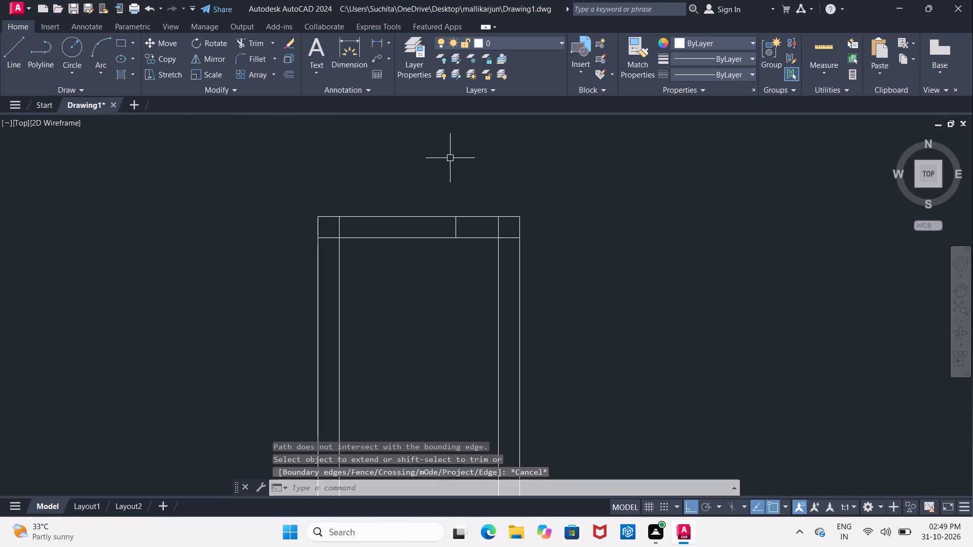
key(Return)
text(4")
key(Return)
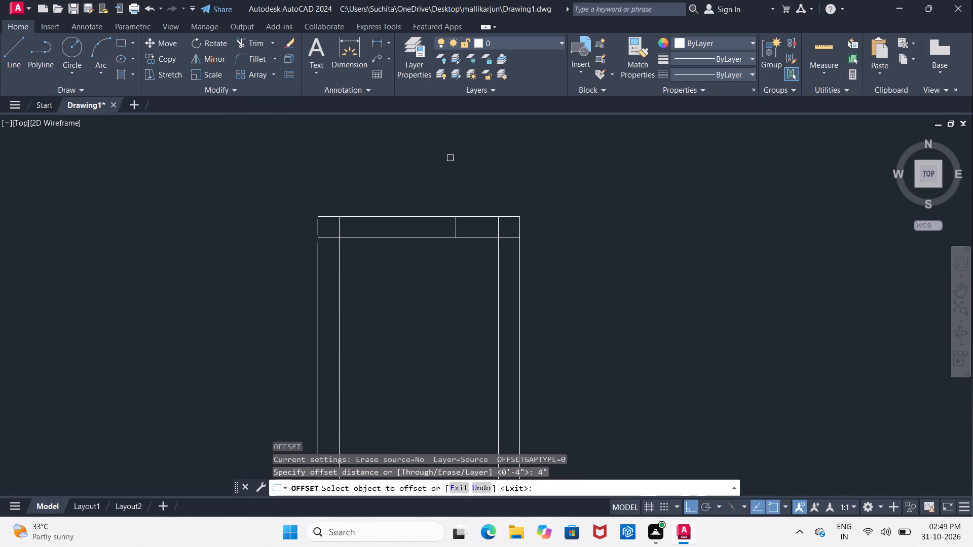
click(454, 224)
click(399, 221)
scroll(421, 281, down, 2)
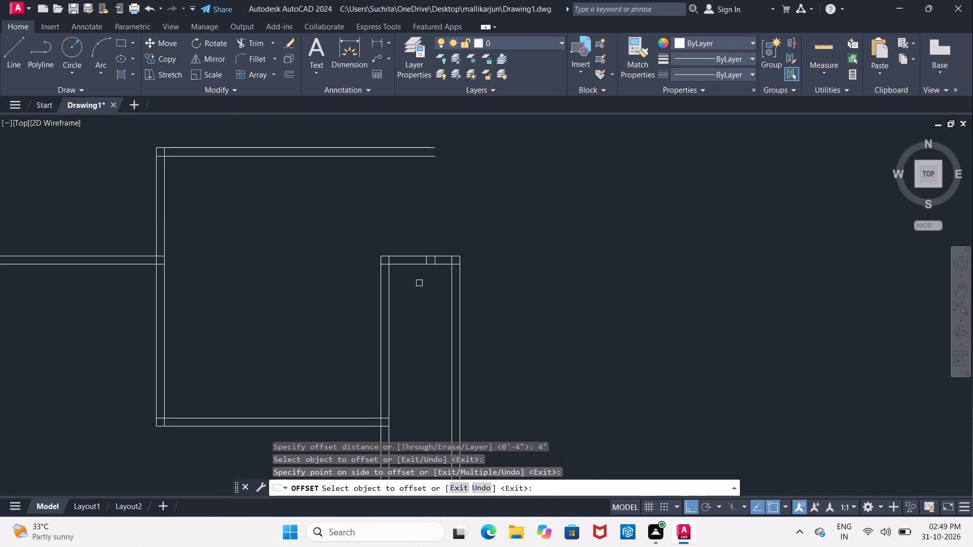
key(Escape)
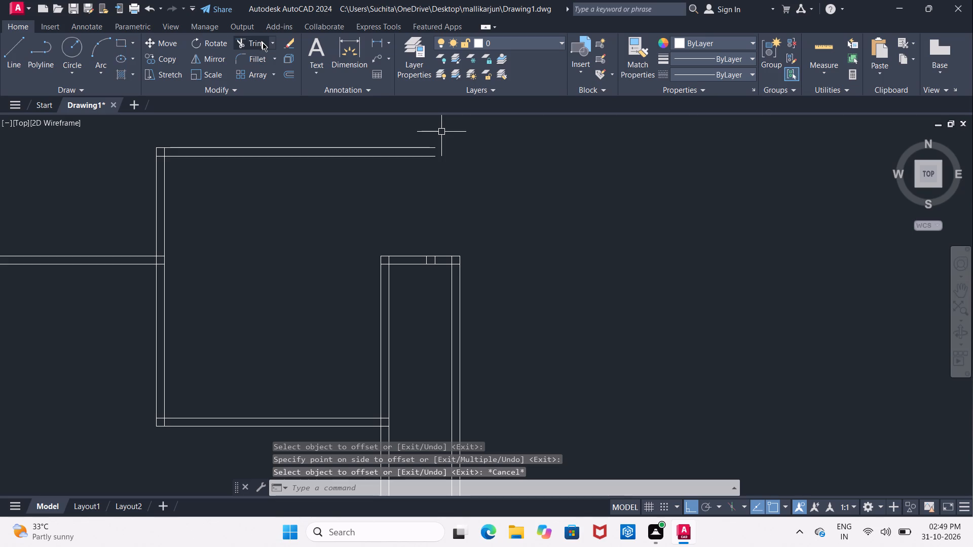
Fillet both lines of the northeast room's north wall to the two short vertical segments, forming its east wall down to the strip.
click(254, 58)
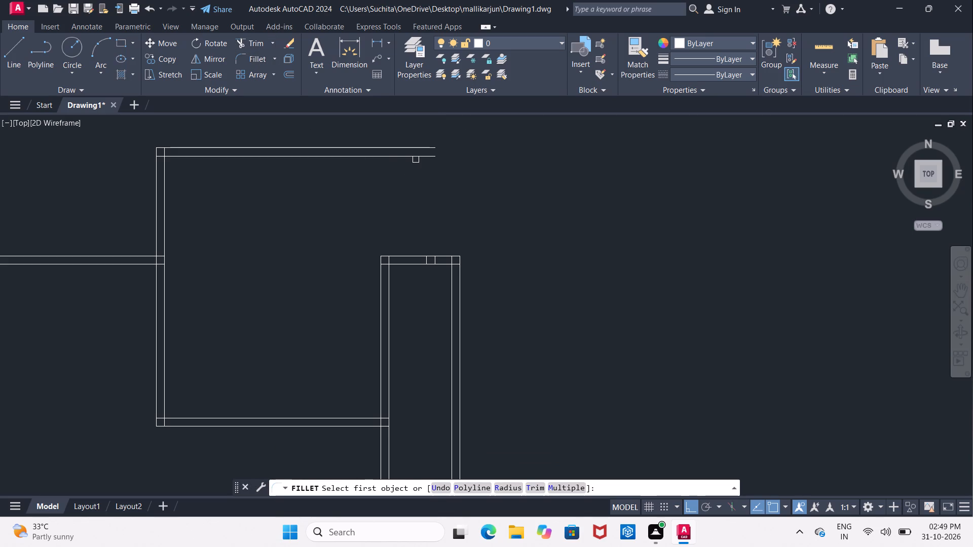
click(416, 158)
click(427, 260)
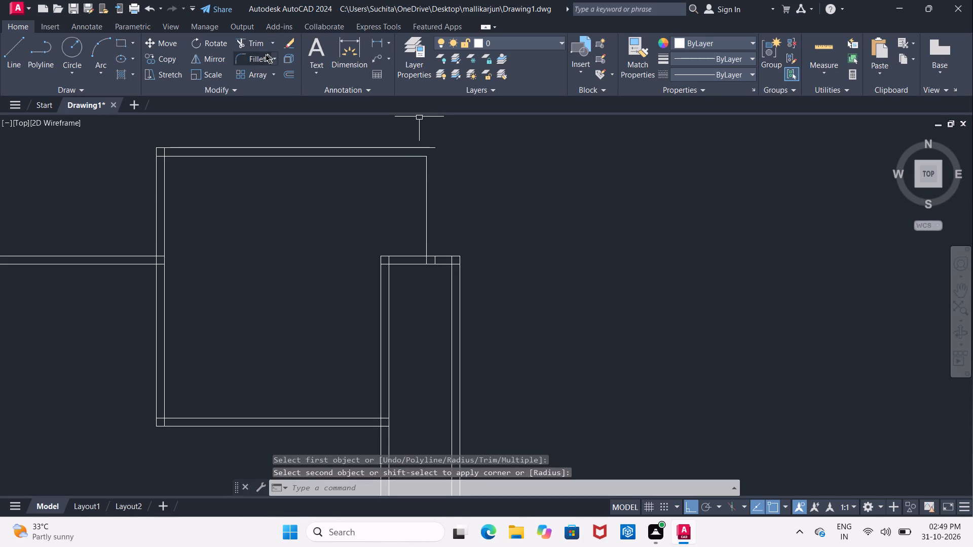
click(252, 58)
click(402, 146)
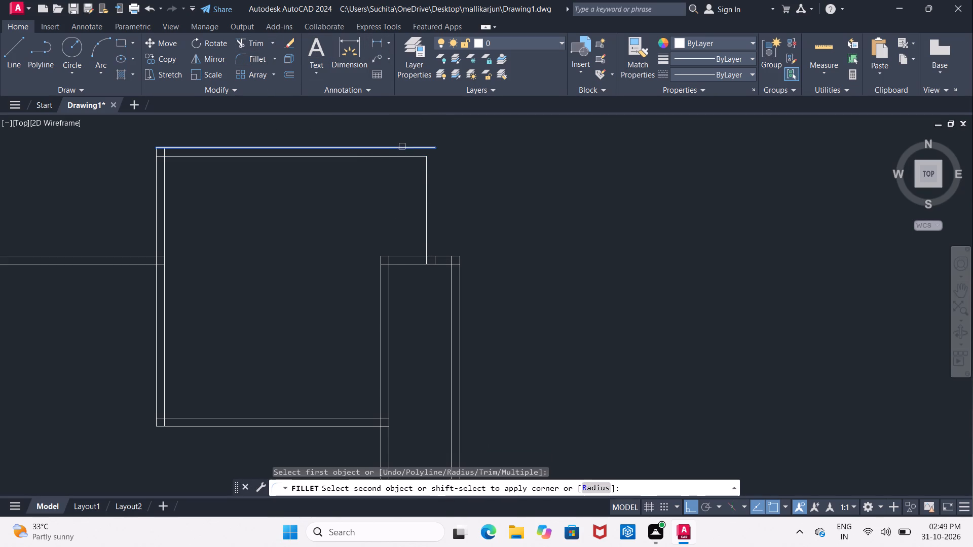
click(432, 259)
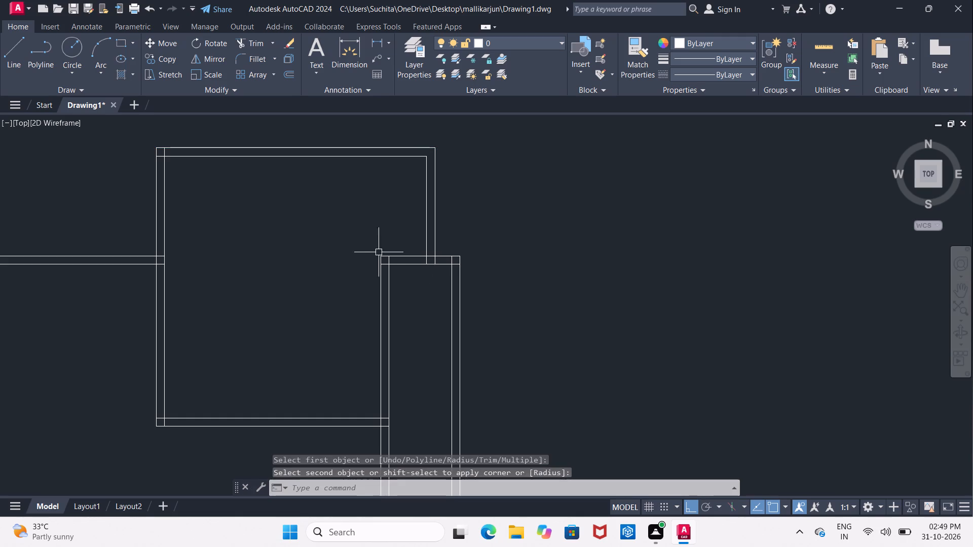
key(Escape)
Measure the narrow east strip's clear width between its inner wall faces at the south end with a linear dimension.
scroll(363, 240, down, 3)
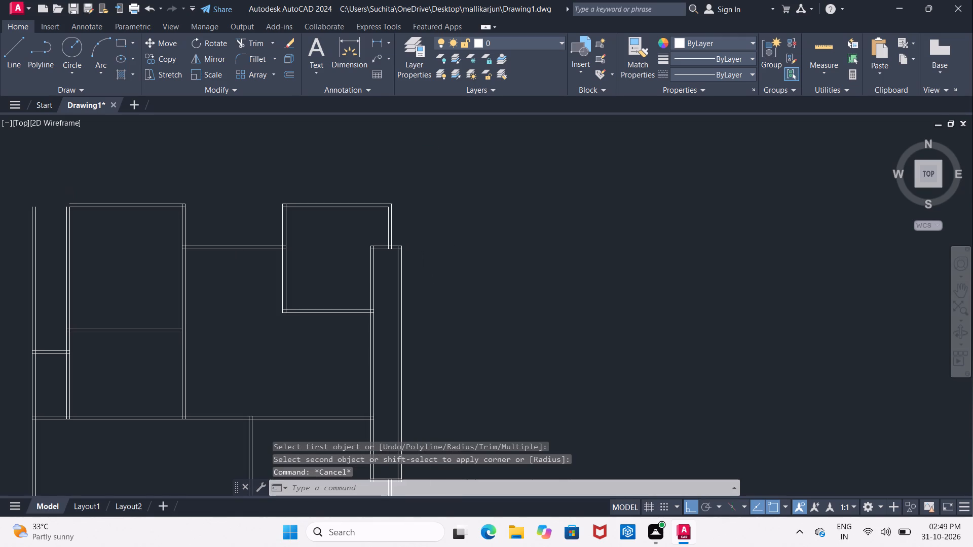
scroll(363, 240, down, 1)
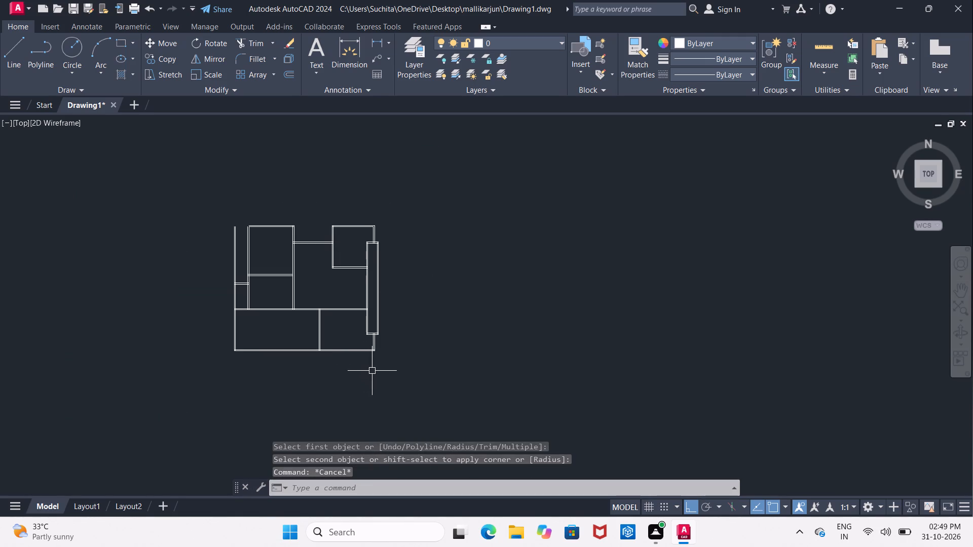
scroll(382, 365, up, 3)
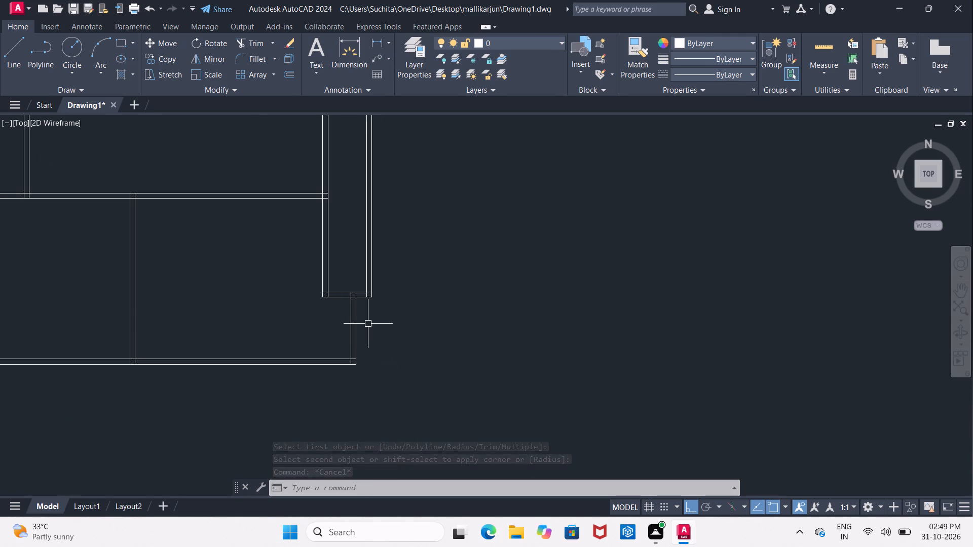
middle_drag(365, 320, 373, 381)
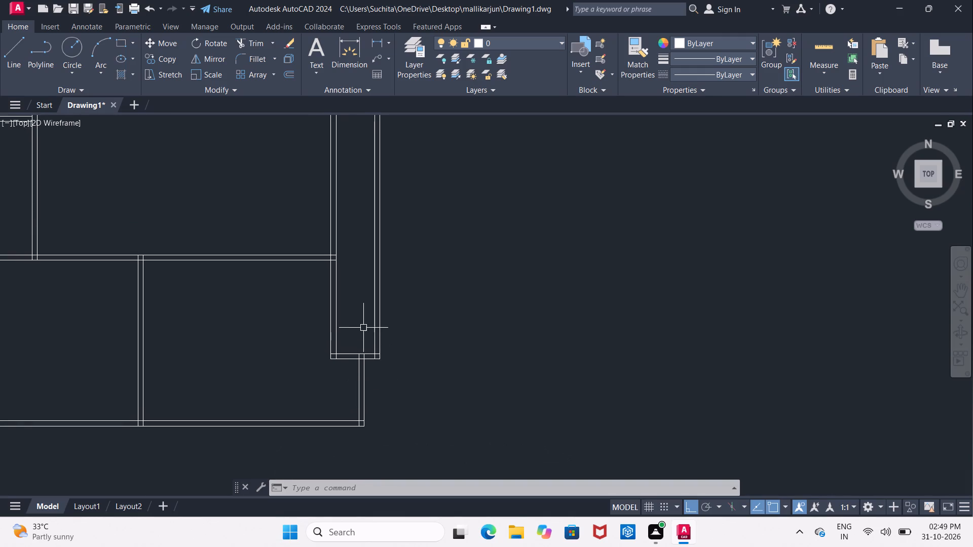
middle_drag(363, 325, 360, 346)
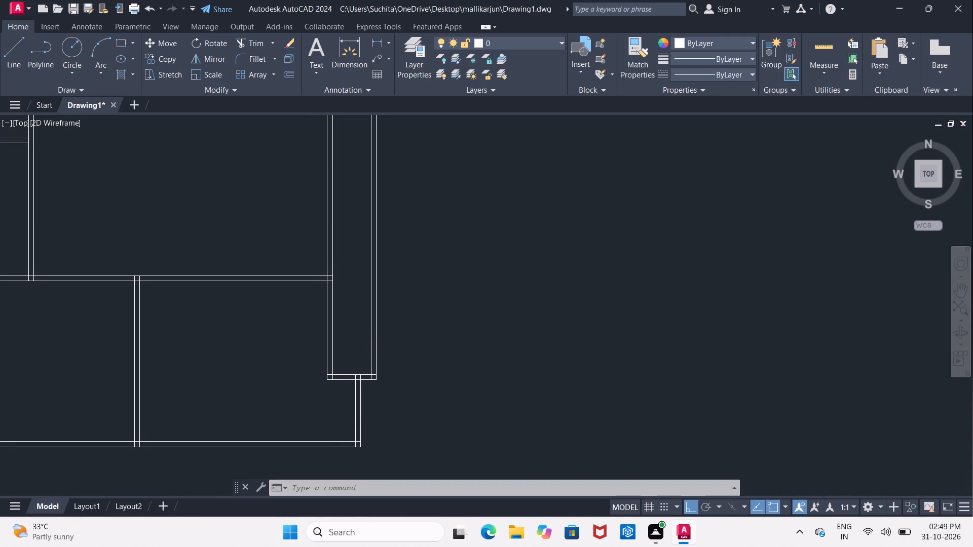
scroll(360, 346, down, 1)
key(Escape)
scroll(359, 344, up, 2)
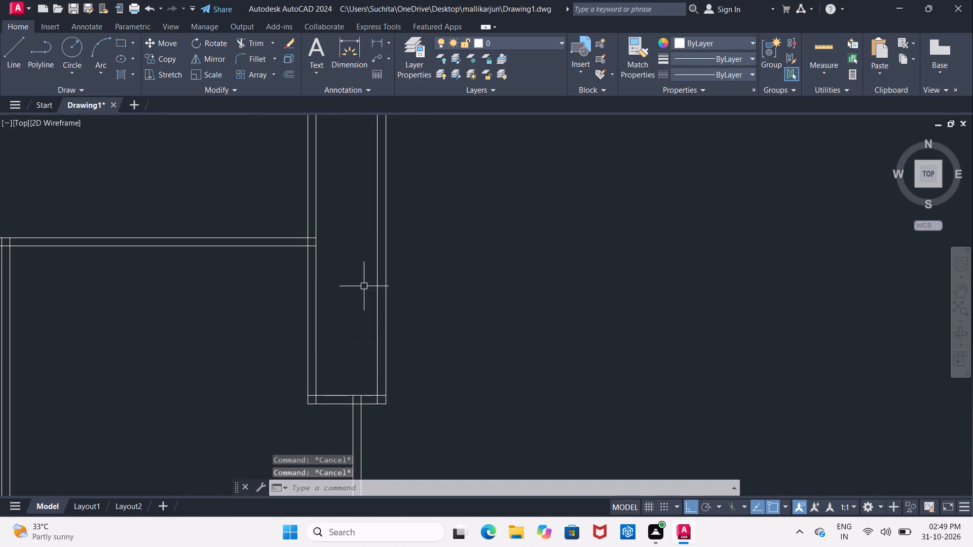
click(379, 44)
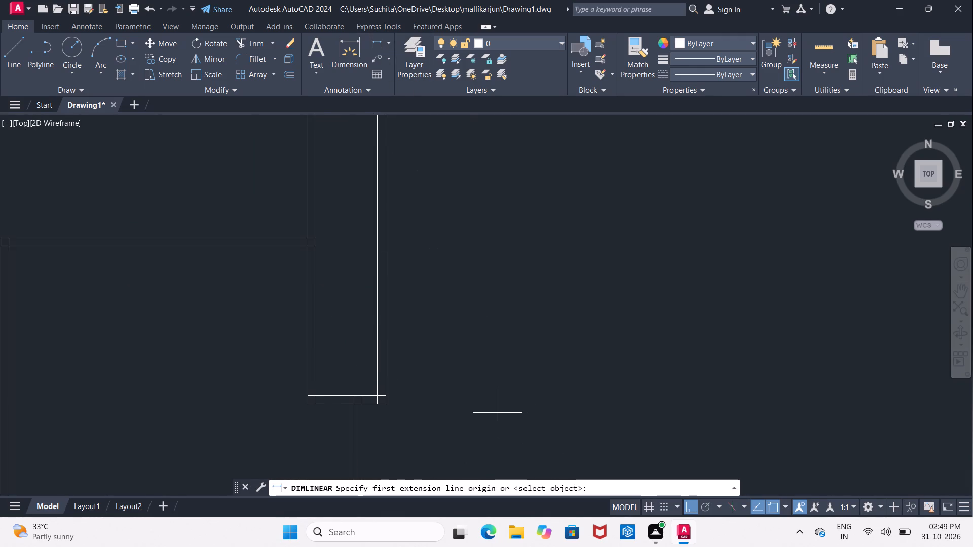
click(315, 393)
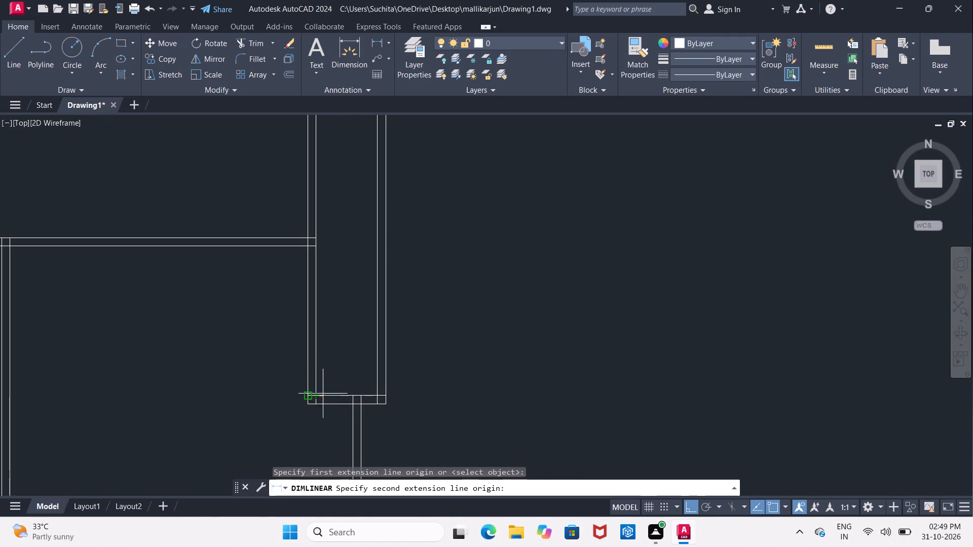
click(377, 395)
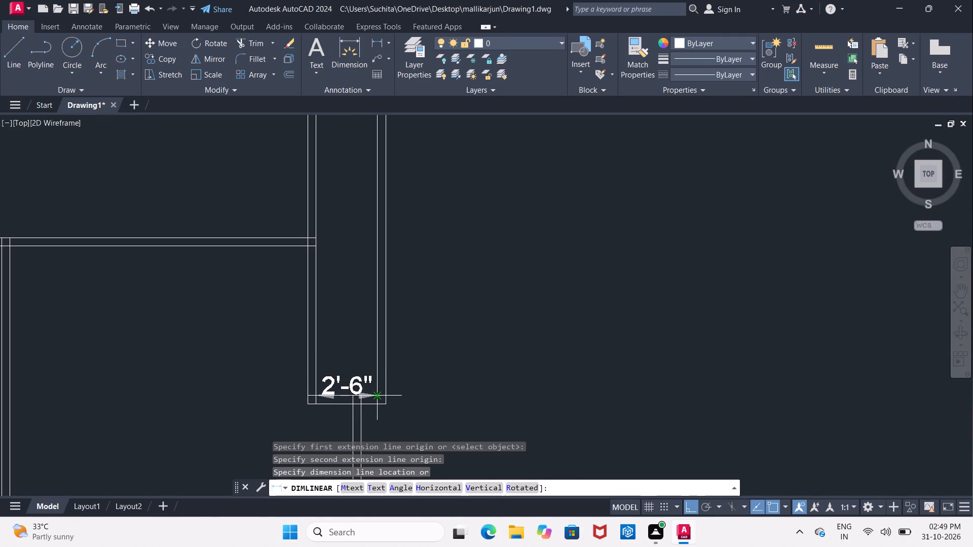
key(Escape)
Measure the narrow east strip's overall width between its outer wall faces at the south end with a linear dimension.
scroll(364, 389, down, 2)
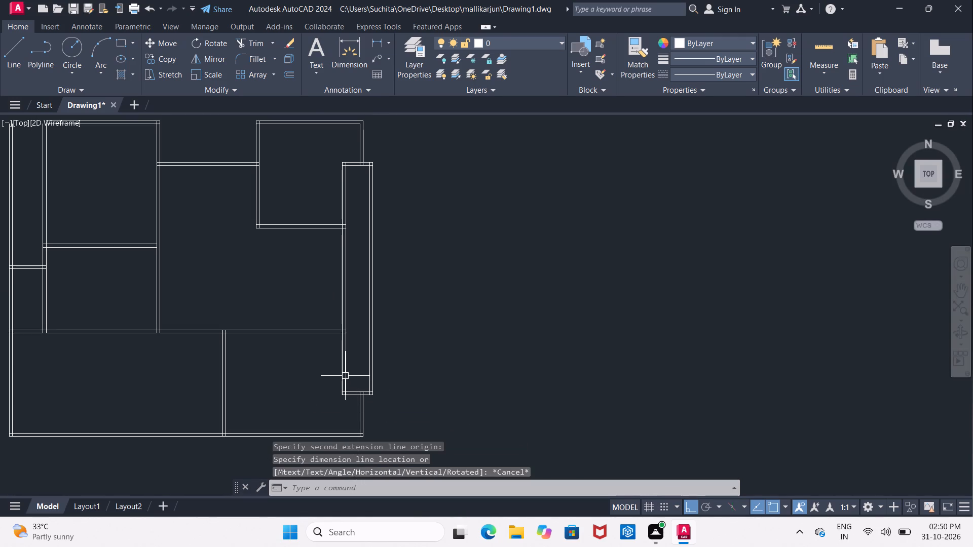
scroll(348, 374, up, 3)
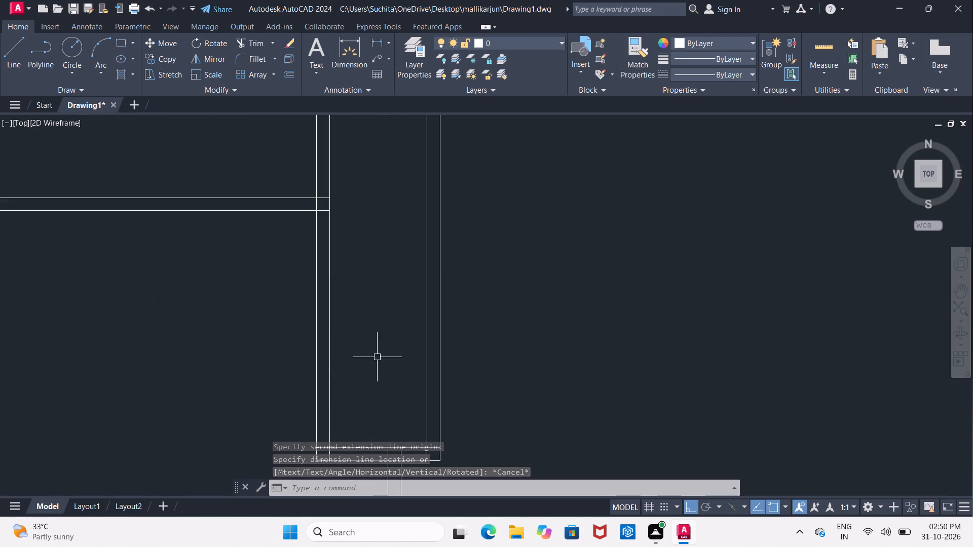
scroll(377, 364, down, 1)
middle_drag(377, 356, 382, 253)
key(Escape)
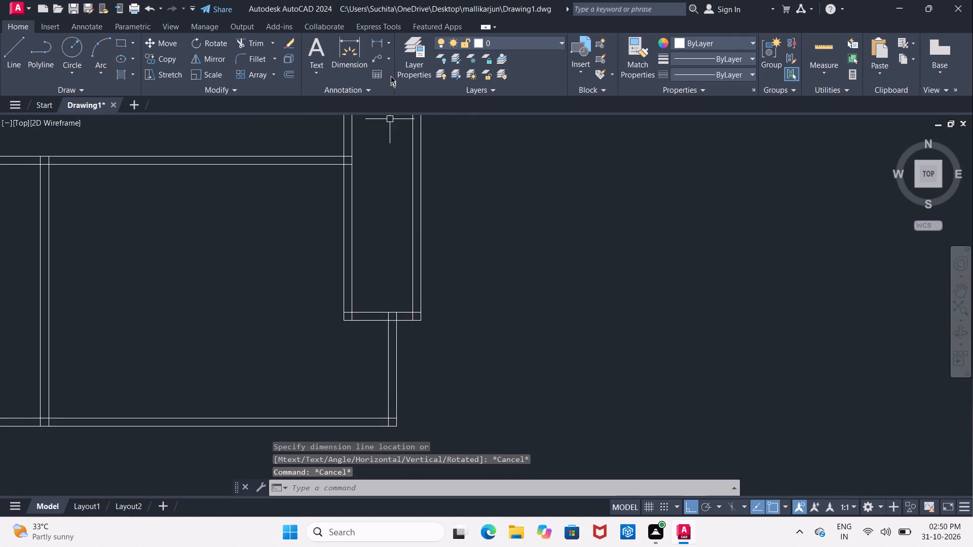
click(380, 43)
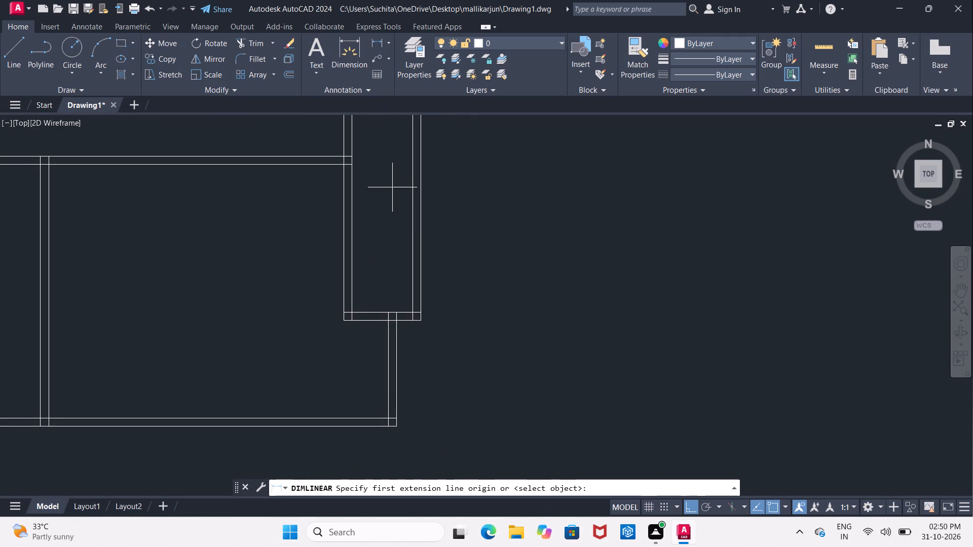
click(342, 309)
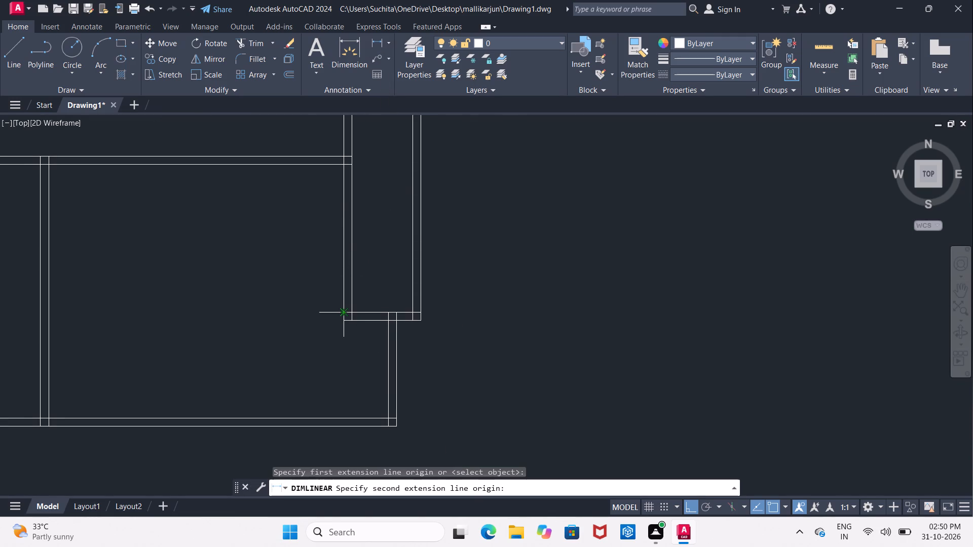
click(422, 310)
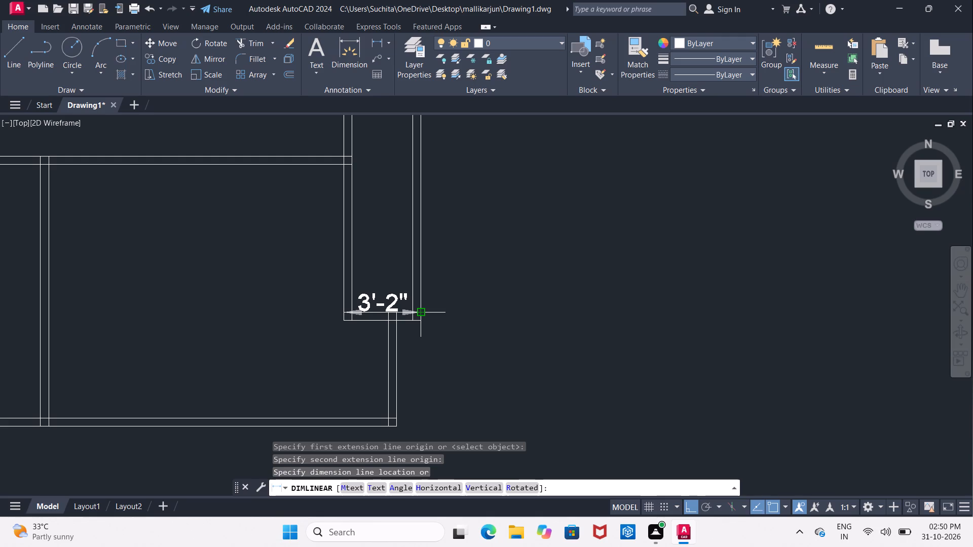
key(Escape)
Offset the inner line of the narrow east strip's west wall by 3'6" to the east.
scroll(334, 309, up, 1)
key(Escape)
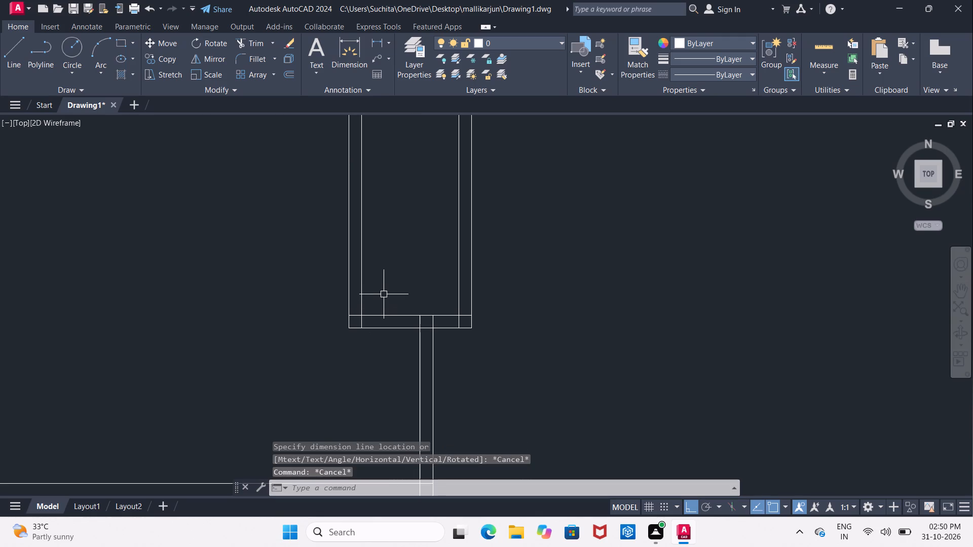
key(o)
key(Return)
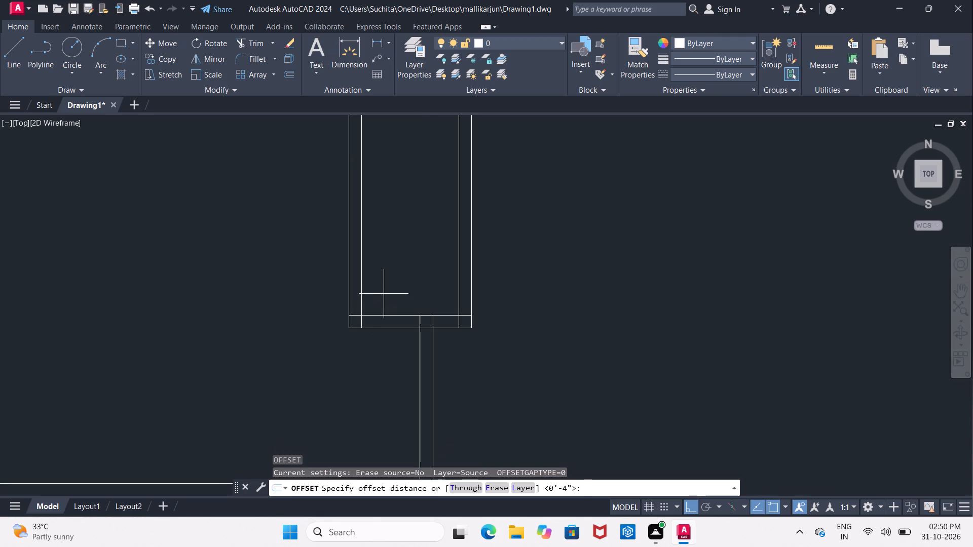
key(3)
text('6")
key(Return)
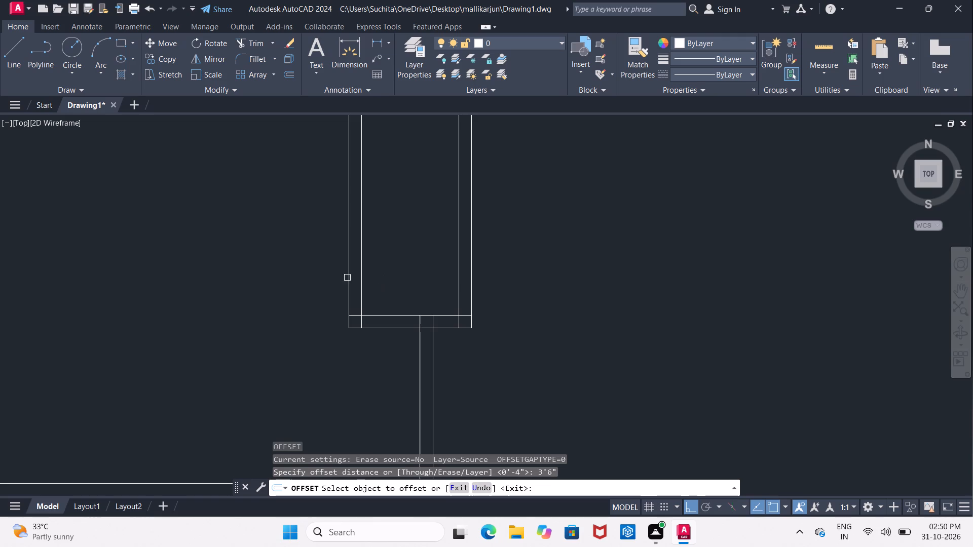
click(359, 292)
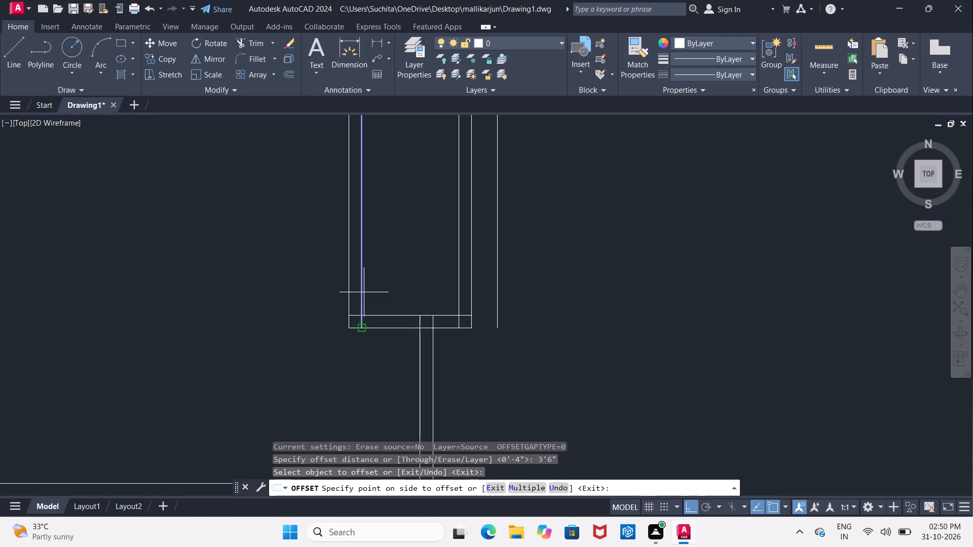
click(420, 286)
key(Return)
Offset the new vertical line east of the strip by 4" to the east, giving the new east wall its thickness.
key(Return)
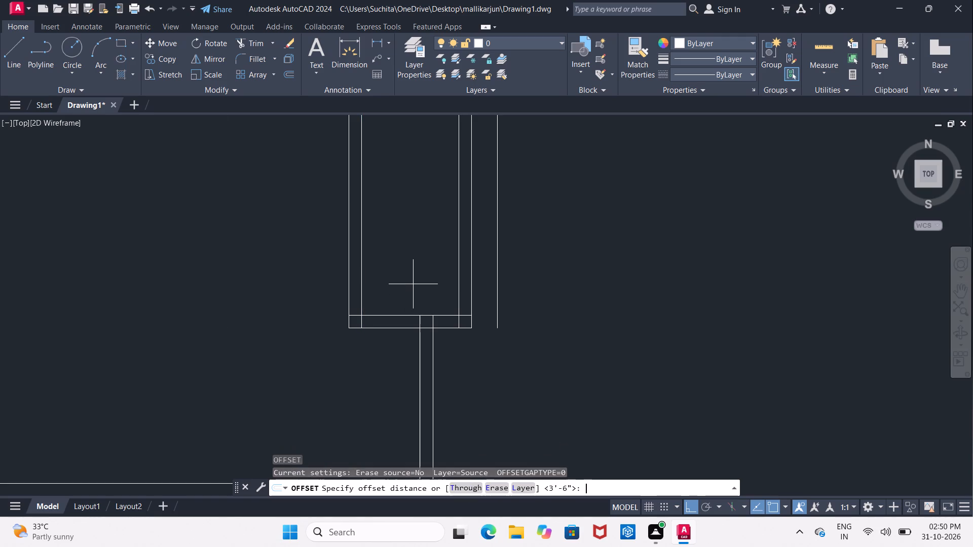
key(4)
key(shift+quotedbl)
key(Return)
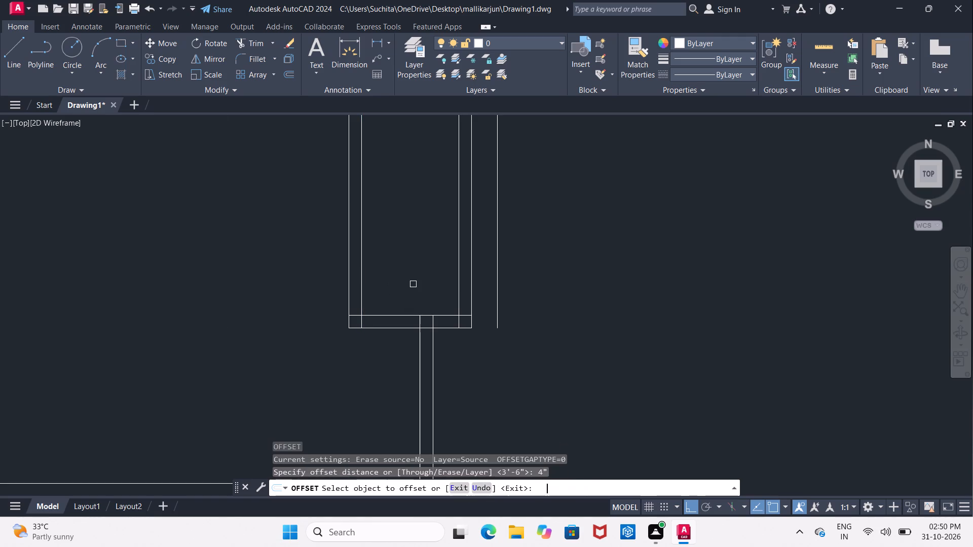
click(496, 299)
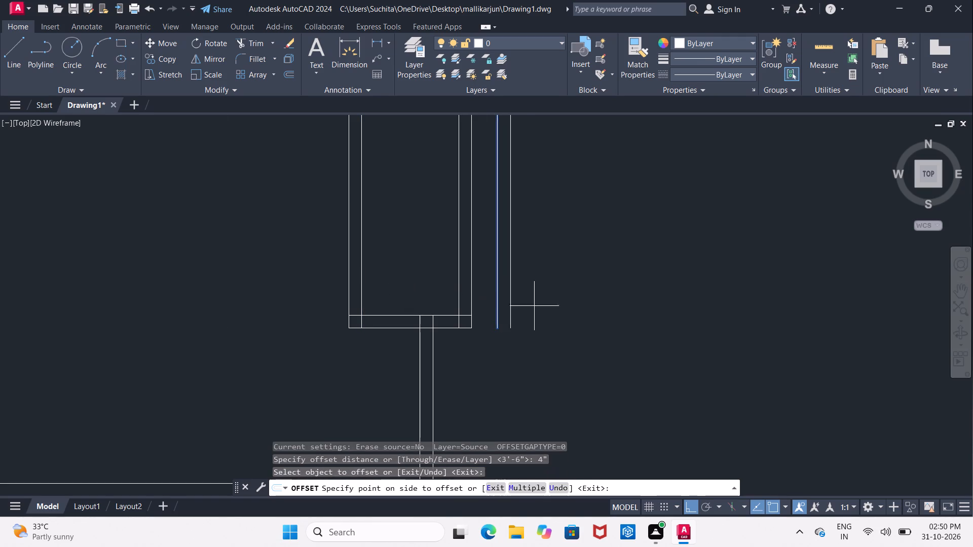
click(535, 306)
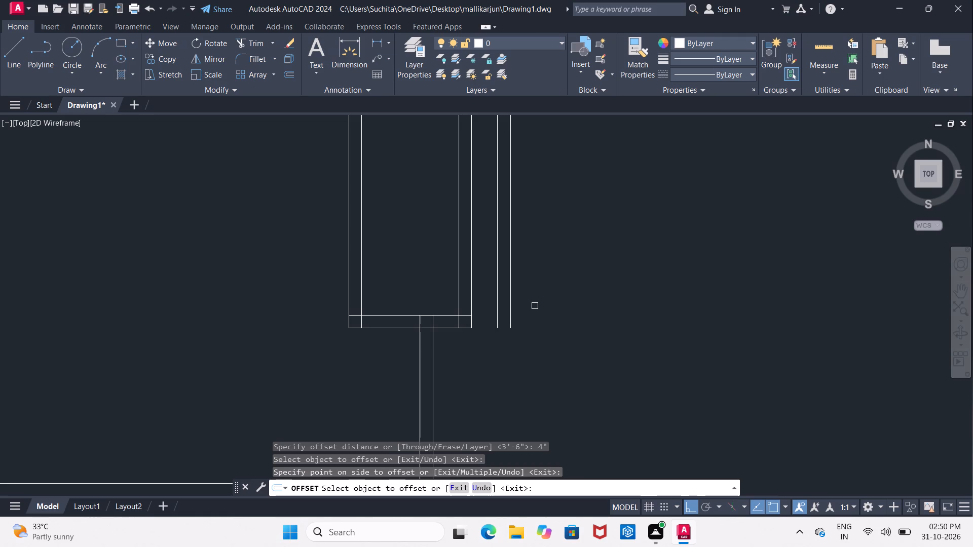
key(Escape)
Extend both lines of the narrow east strip's south end wall to the outer line of the new east wall.
text(EX)
key(space)
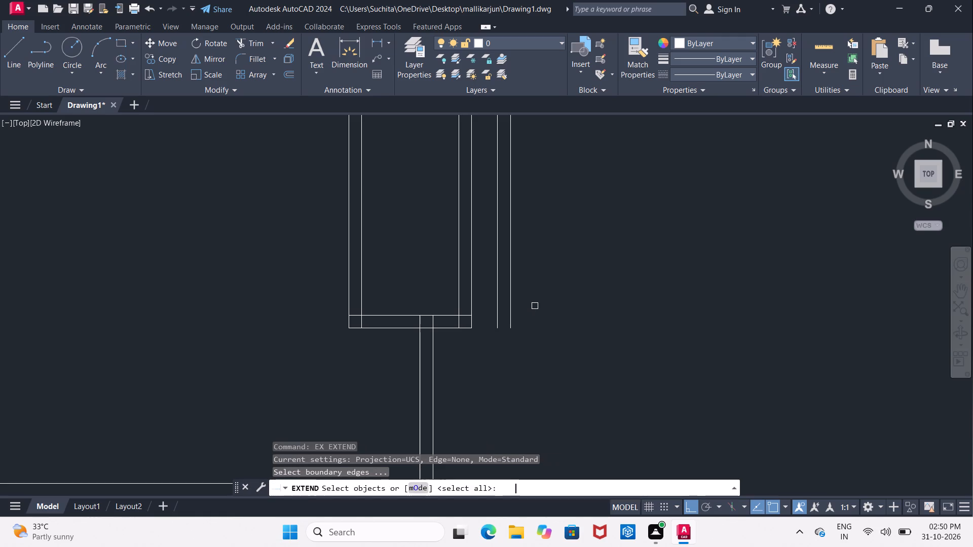
key(space)
click(450, 328)
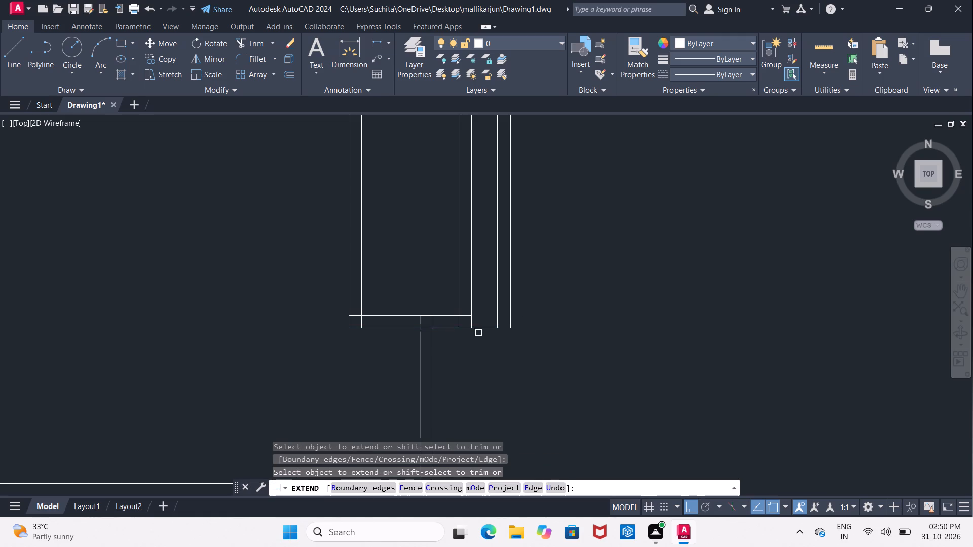
click(482, 327)
click(448, 314)
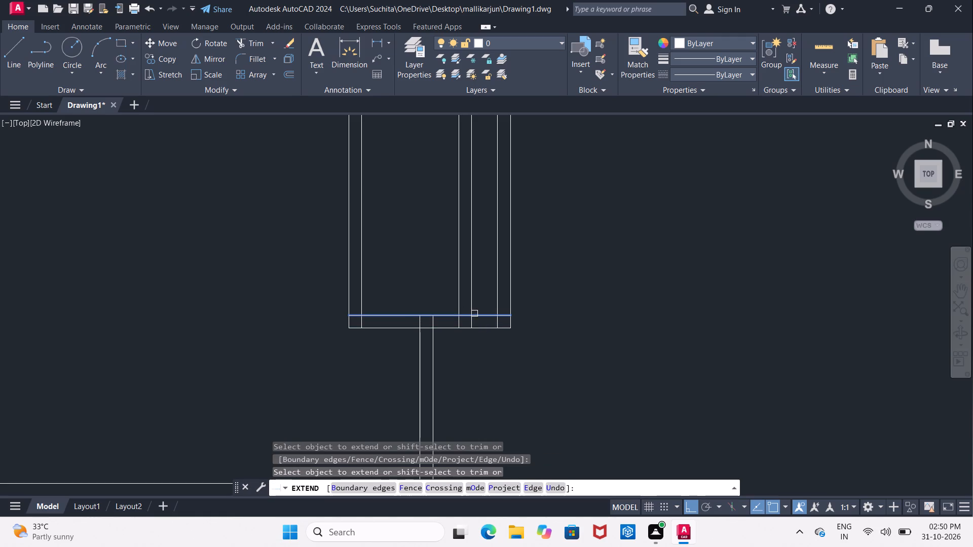
click(477, 313)
Extend both lines of the narrow east strip's north end wall to the outer line of the new east wall.
scroll(429, 293, down, 3)
scroll(482, 262, down, 2)
middle_drag(498, 241, 490, 286)
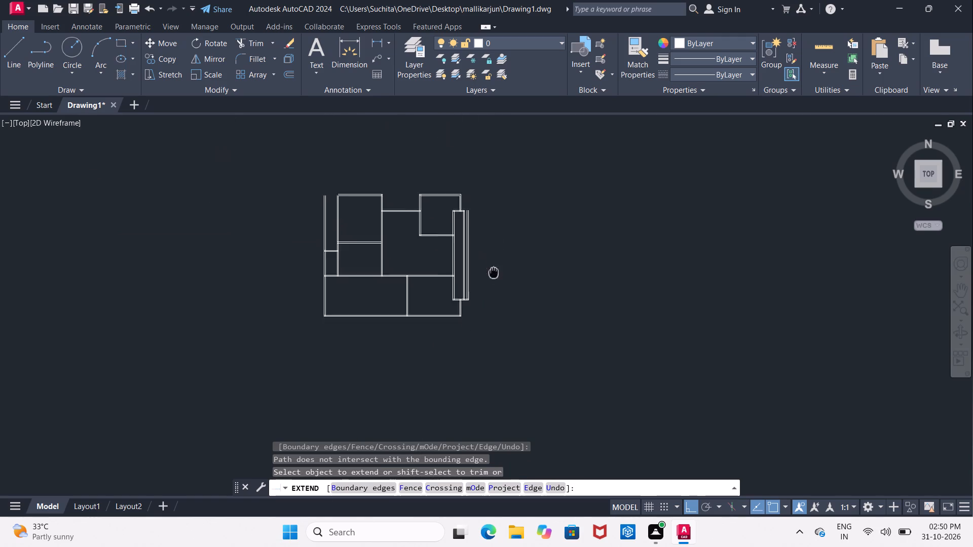
middle_drag(490, 286, 489, 289)
scroll(459, 236, up, 5)
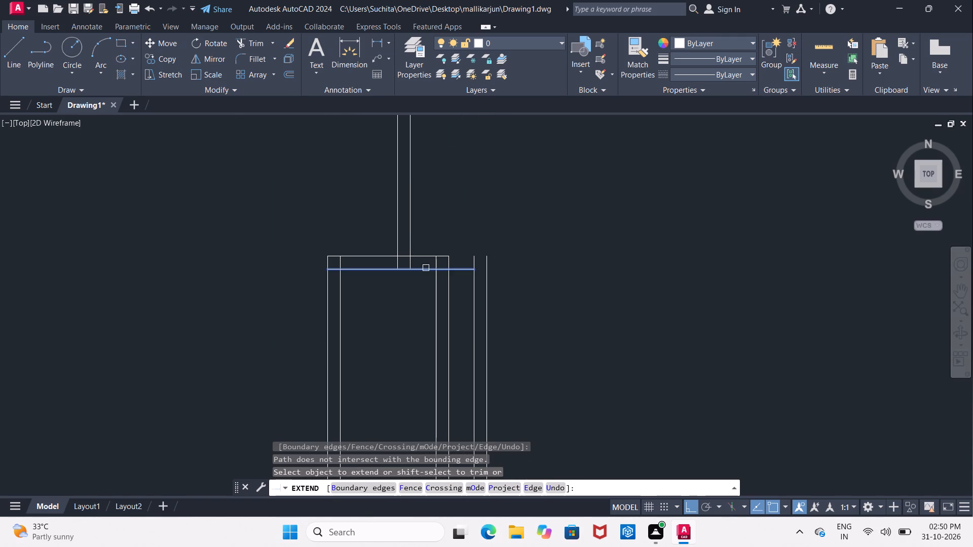
click(426, 268)
click(461, 269)
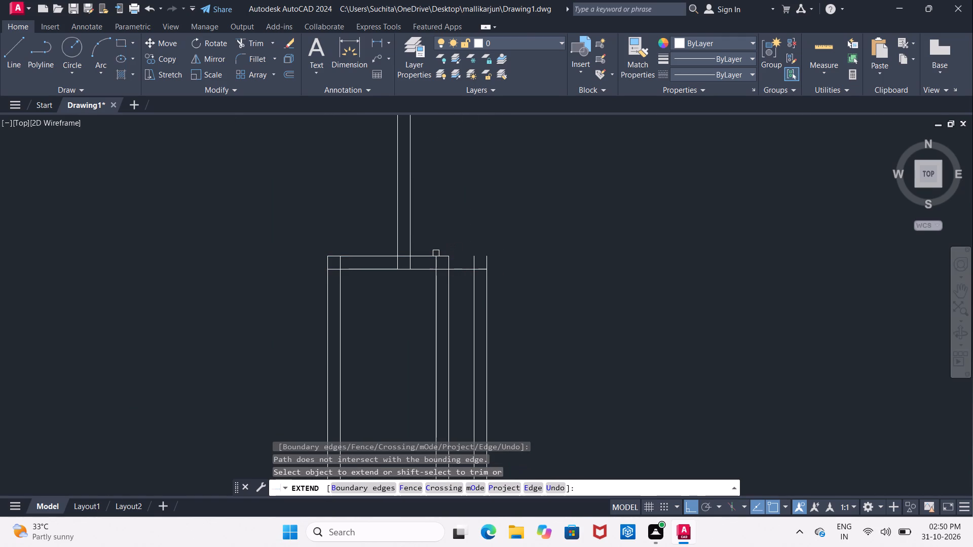
click(434, 255)
click(425, 256)
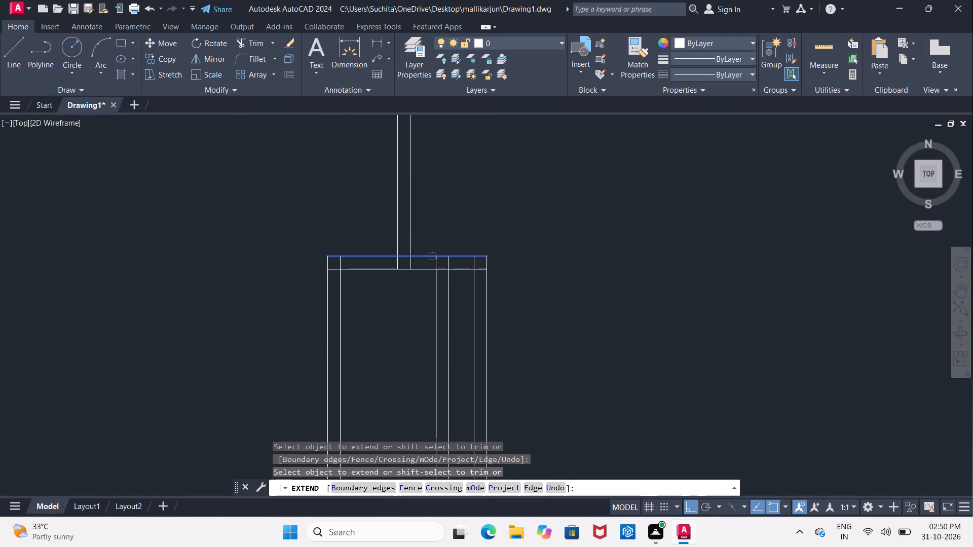
click(432, 256)
scroll(439, 253, down, 4)
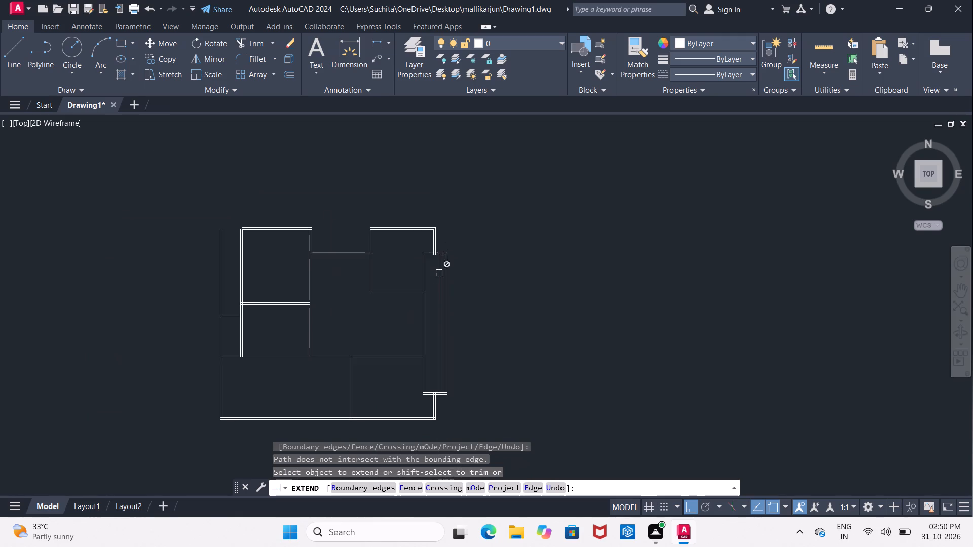
key(Escape)
Erase the two lines of the old east wall inside the widened narrow strip.
scroll(443, 327, up, 2)
click(430, 328)
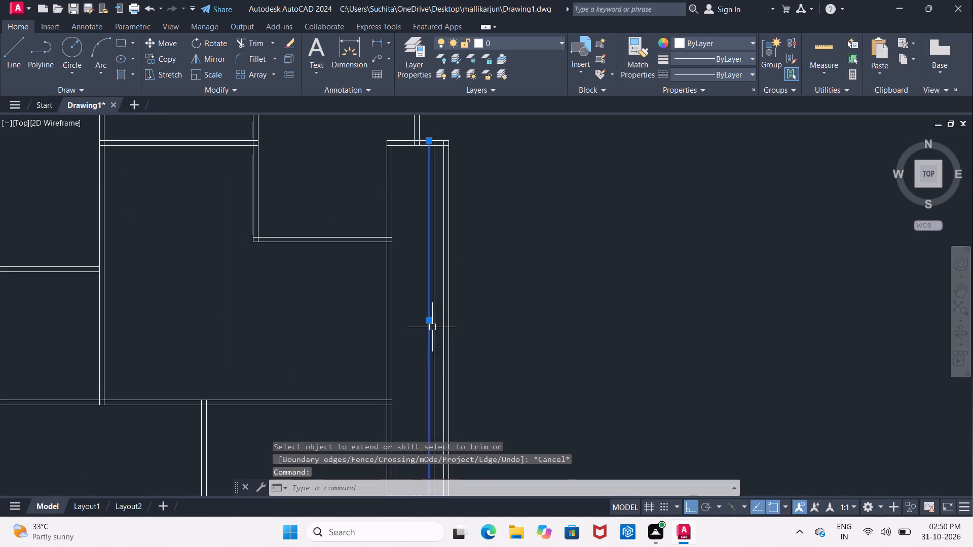
click(434, 325)
key(Delete)
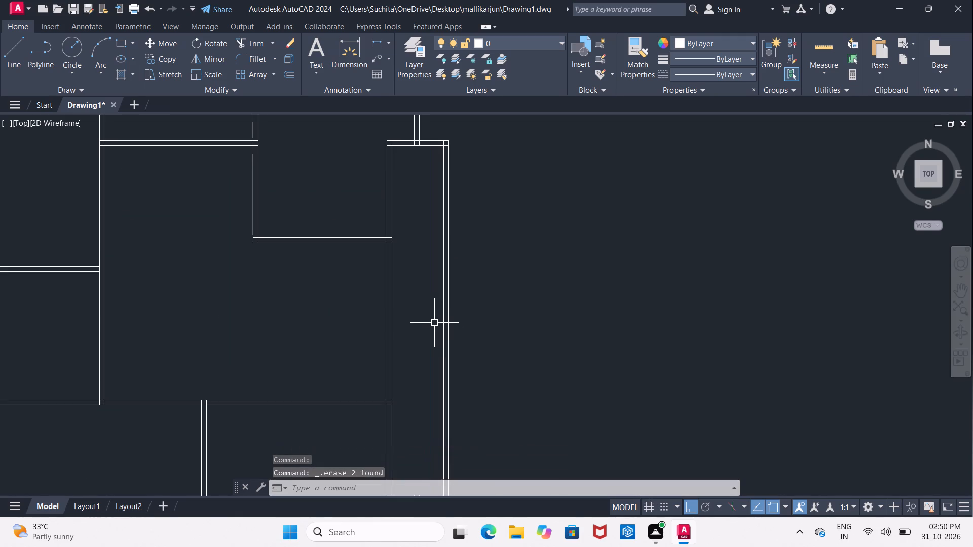
Trim the overlapping inner wall lines at the narrow strip's northeast corner to form a clean 4" wall corner.
scroll(434, 319, down, 3)
scroll(436, 322, up, 2)
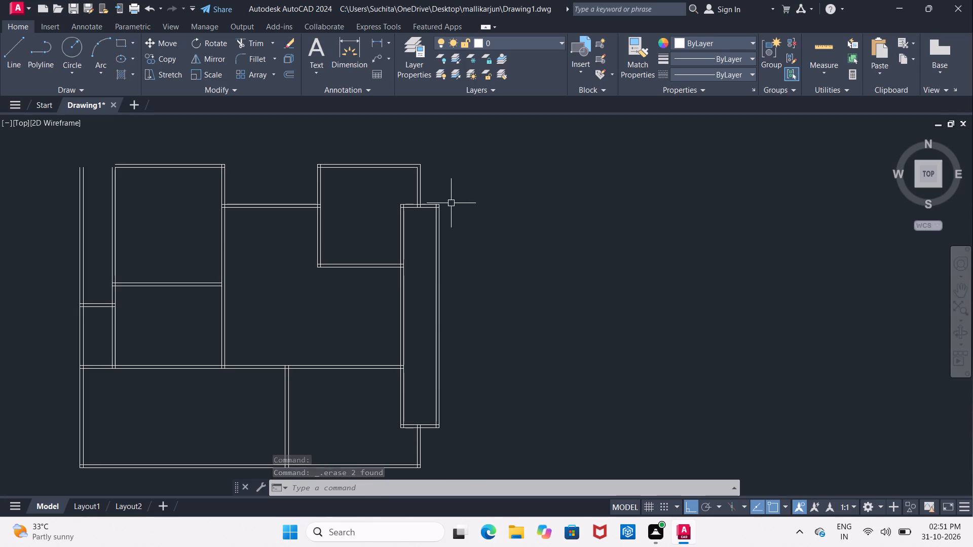
scroll(446, 203, up, 3)
key(t)
key(r)
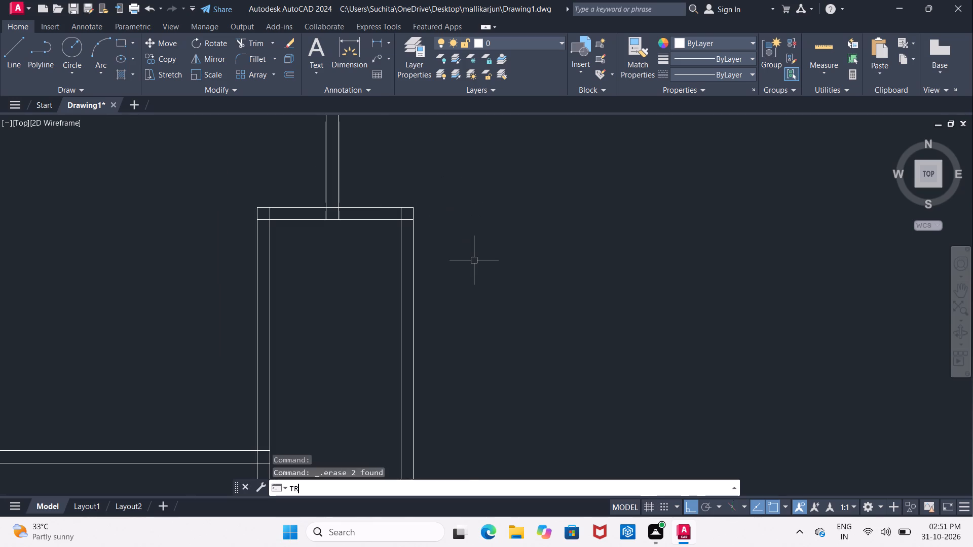
key(space)
key(space)
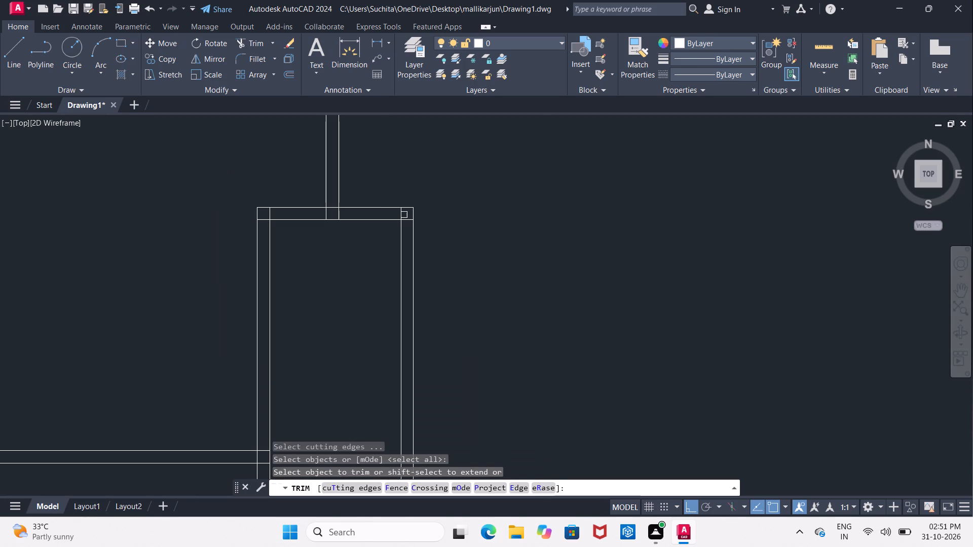
click(406, 218)
click(401, 213)
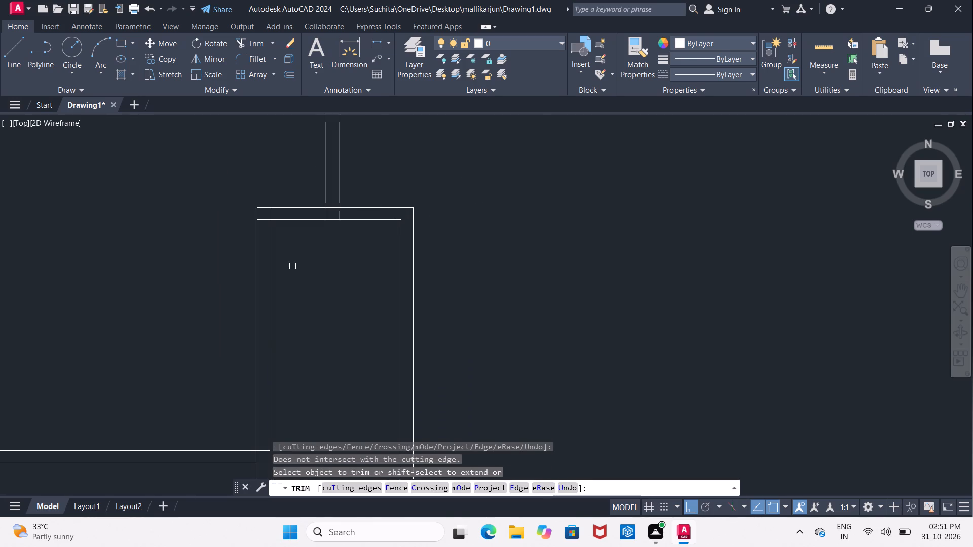
Trim the west line's stub and the outer line between the wall faces where the northeast room's east wall meets the strip.
middle_drag(330, 254, 333, 268)
scroll(337, 246, up, 2)
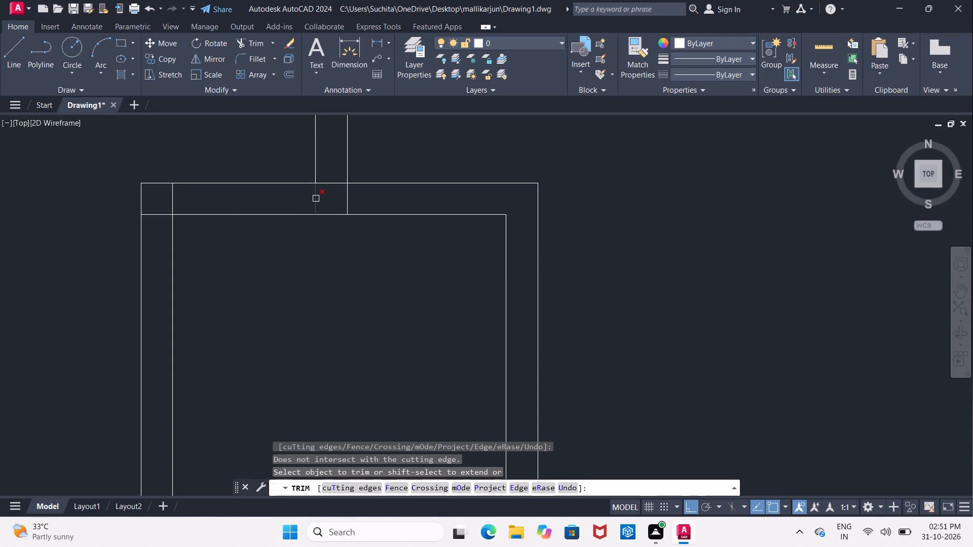
click(315, 199)
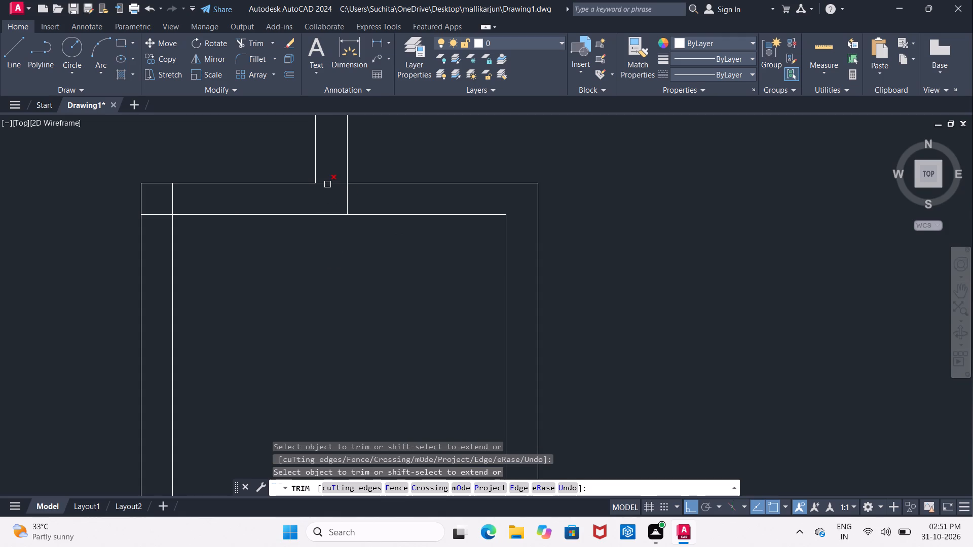
click(327, 184)
Examine the wall junctions at the narrow east strip's south end and around the southeast room.
scroll(231, 202, down, 4)
middle_drag(243, 290, 255, 203)
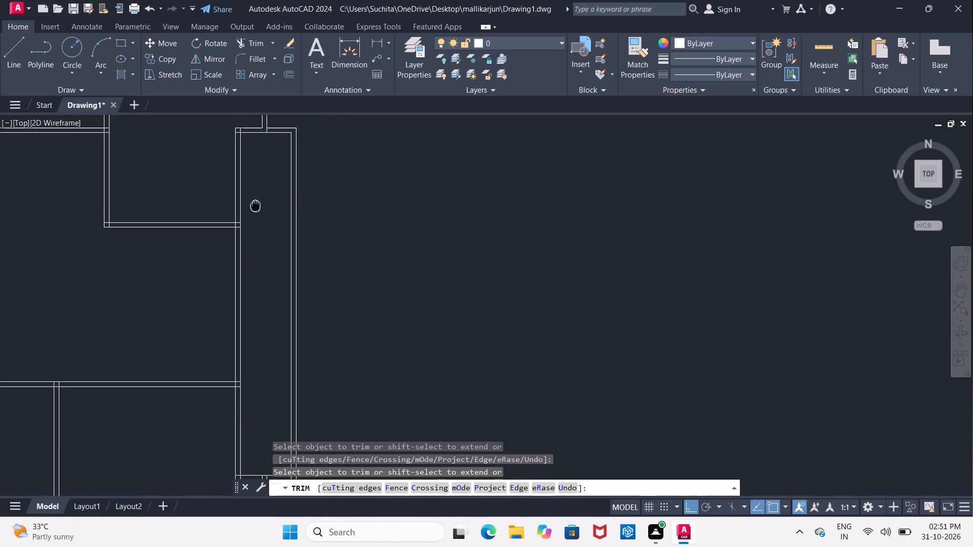
middle_drag(255, 203, 260, 176)
middle_drag(267, 269, 263, 163)
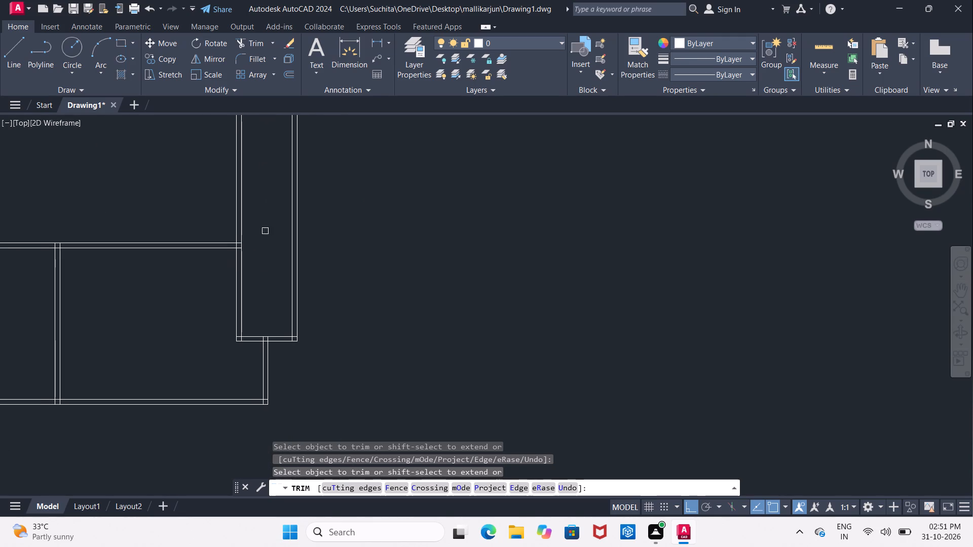
middle_drag(263, 294, 278, 271)
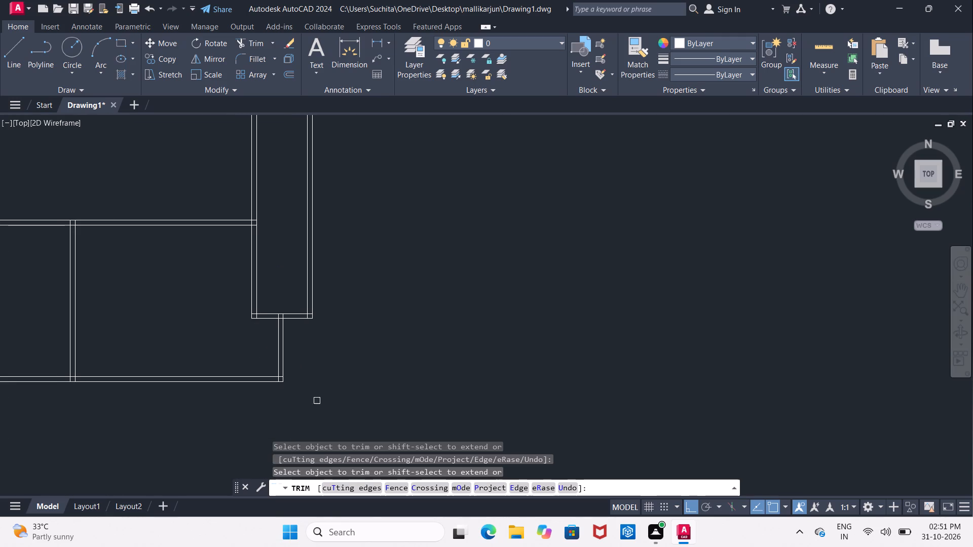
middle_drag(338, 309, 335, 324)
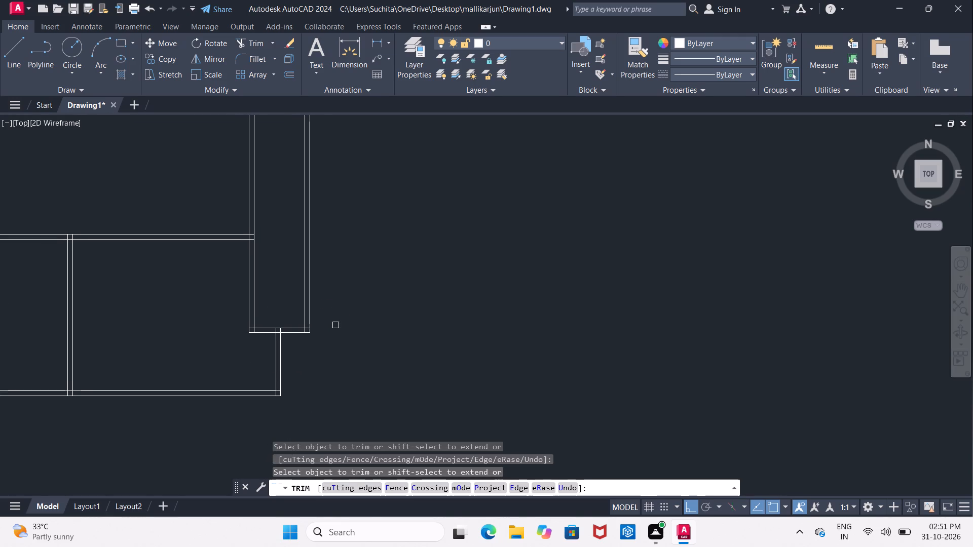
scroll(280, 305, down, 1)
middle_click(280, 314)
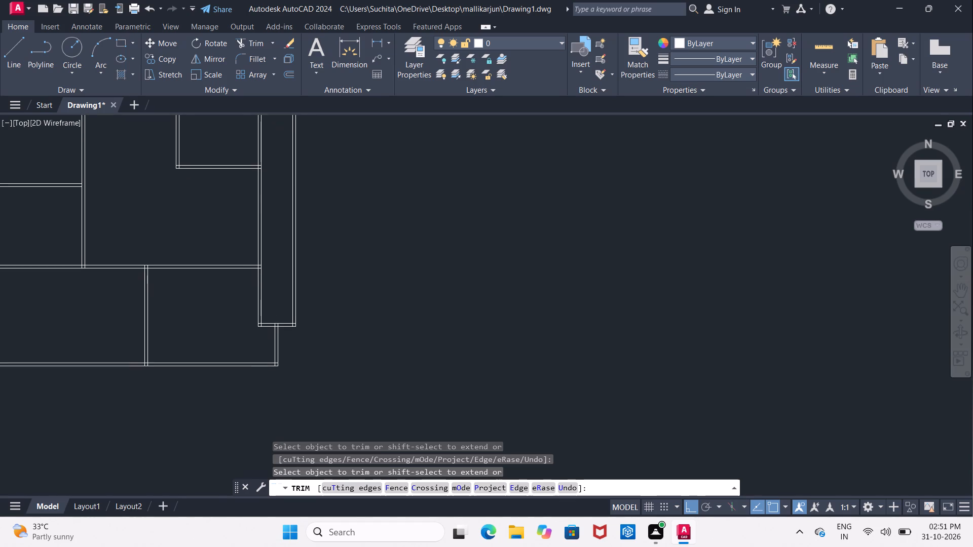
scroll(277, 318, up, 1)
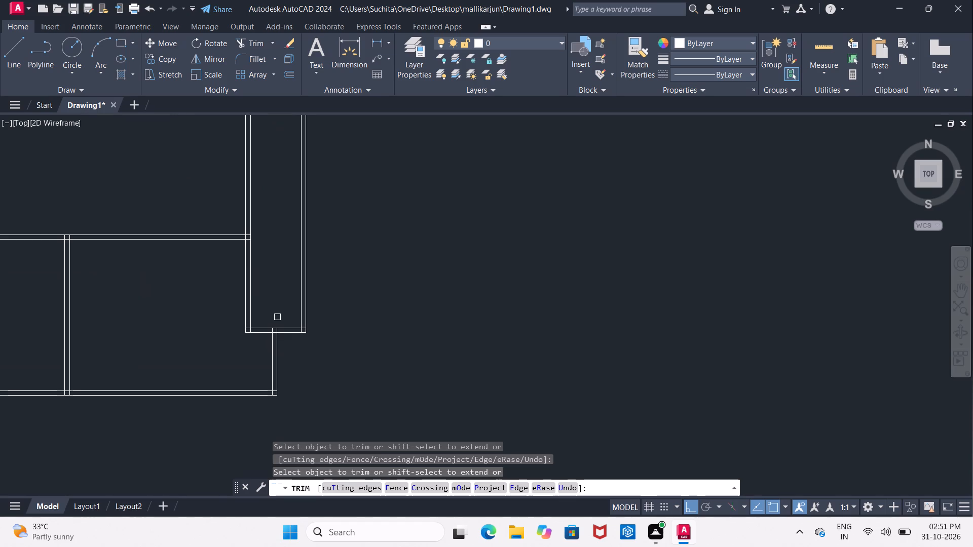
scroll(277, 317, down, 3)
middle_drag(276, 315, 276, 325)
scroll(276, 327, up, 2)
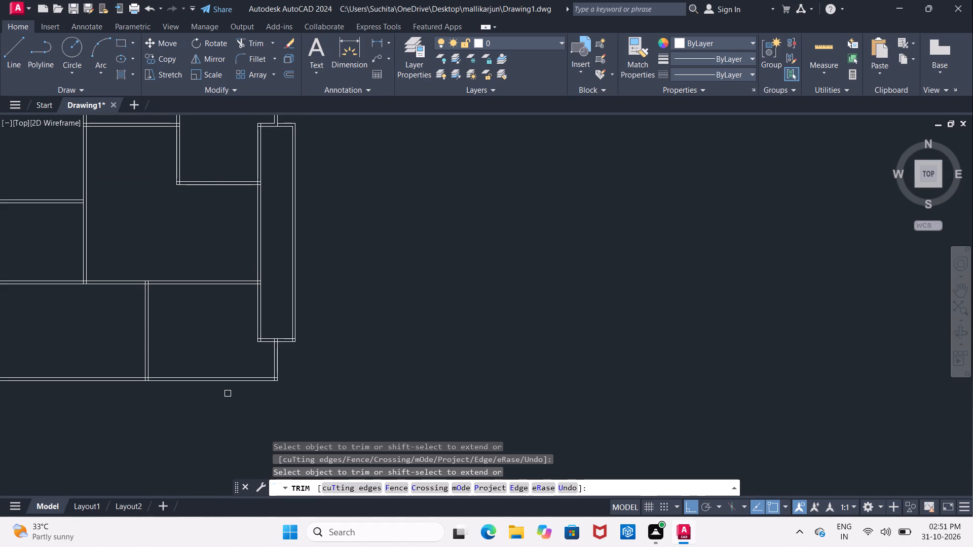
middle_drag(294, 386, 295, 410)
scroll(295, 410, down, 1)
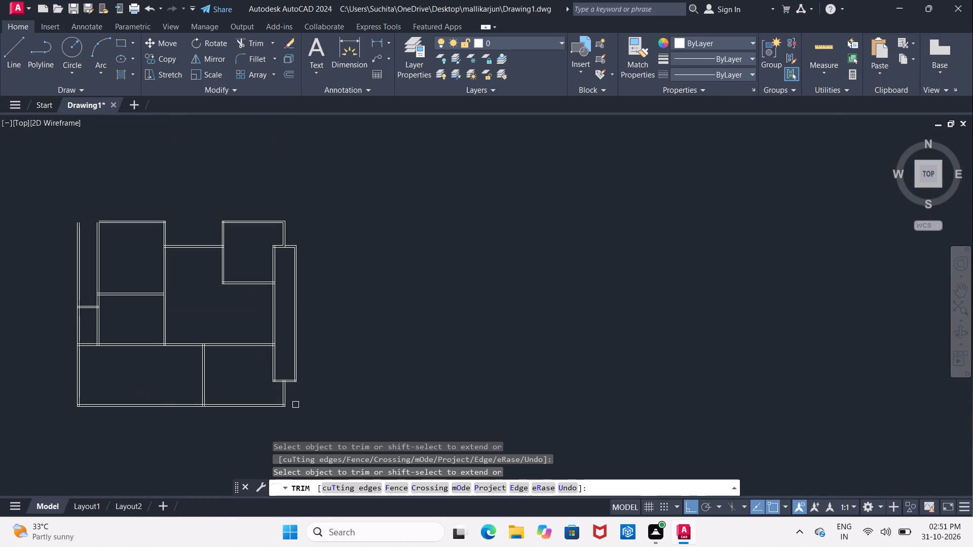
middle_drag(310, 387, 315, 373)
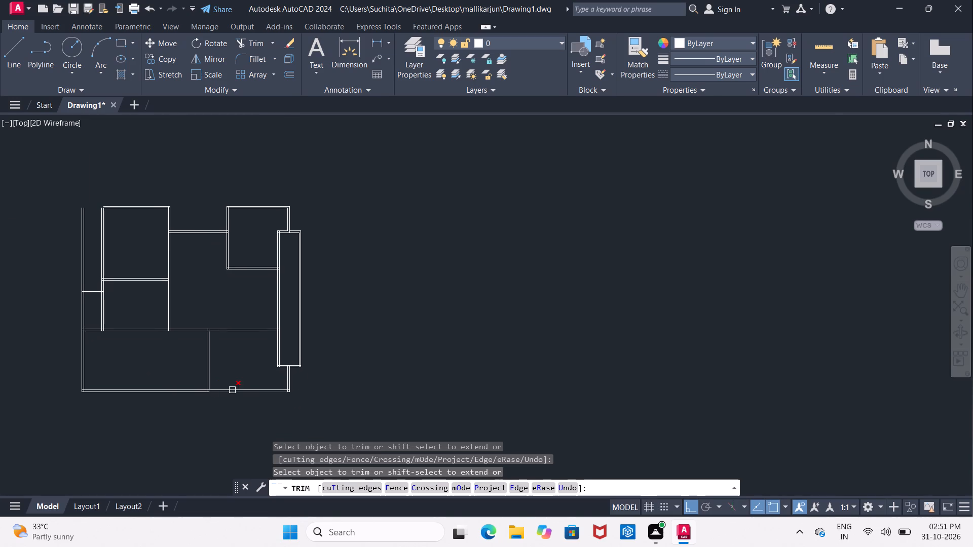
middle_drag(301, 394, 311, 340)
scroll(298, 361, up, 2)
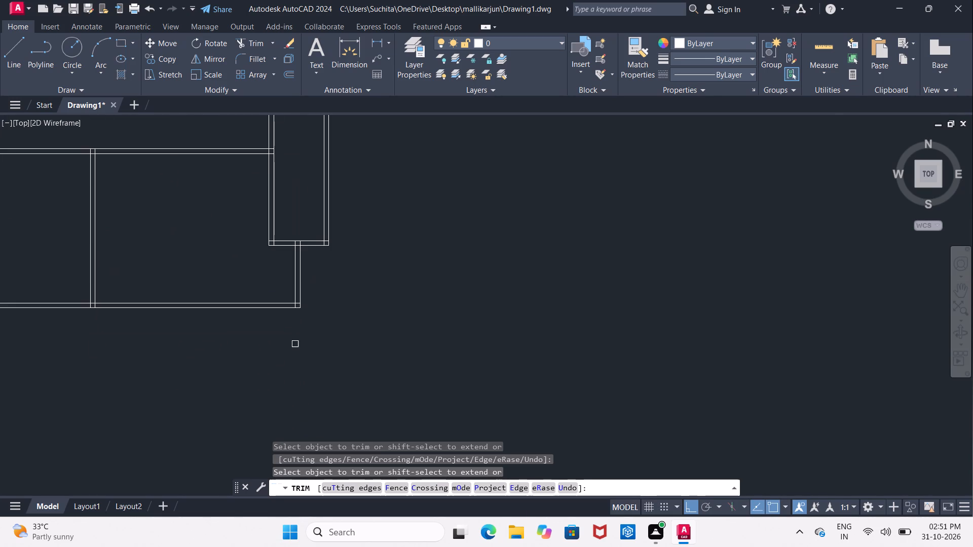
Examine the wall layout of the whole plan, especially the narrow west strip and the northwest rooms.
middle_drag(294, 337, 303, 450)
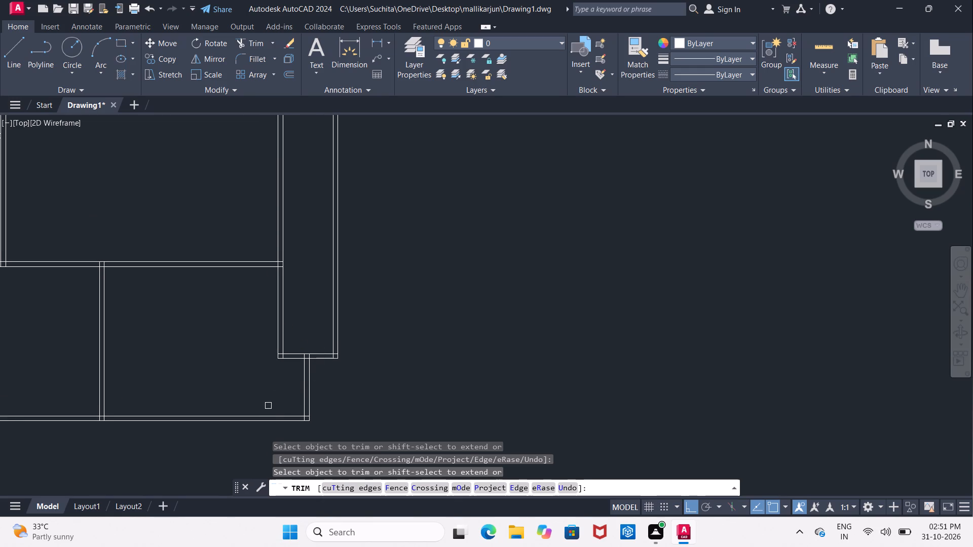
middle_drag(292, 407, 311, 326)
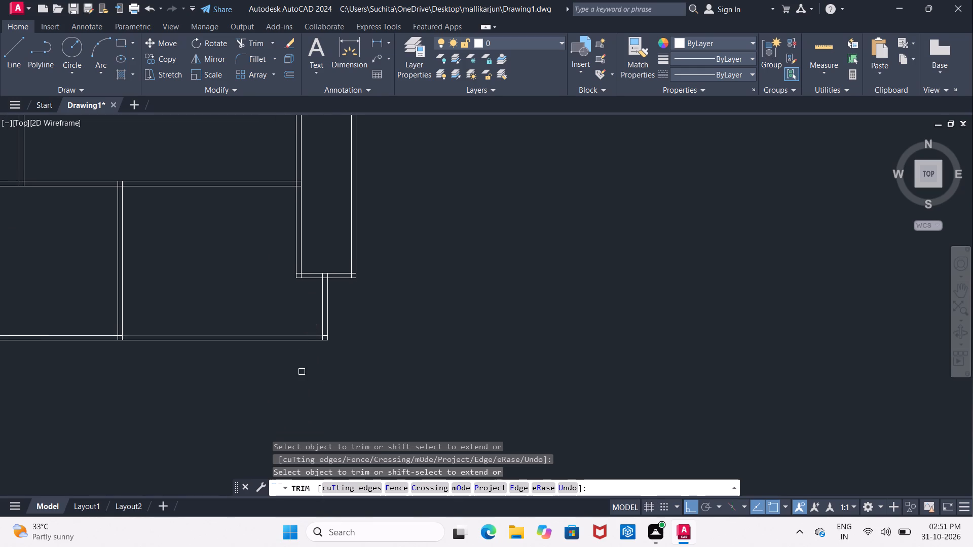
key(Escape)
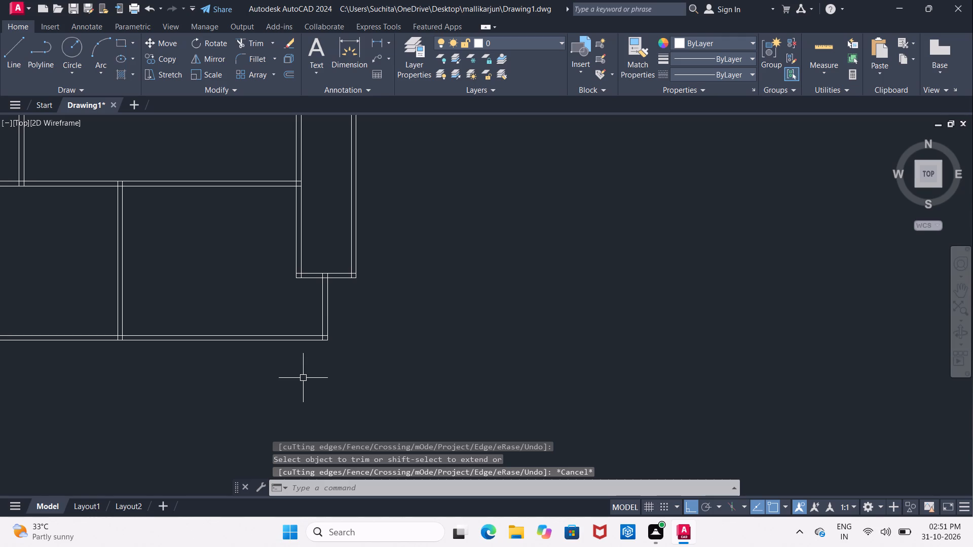
scroll(303, 378, down, 1)
middle_drag(315, 377, 340, 356)
scroll(340, 357, down, 2)
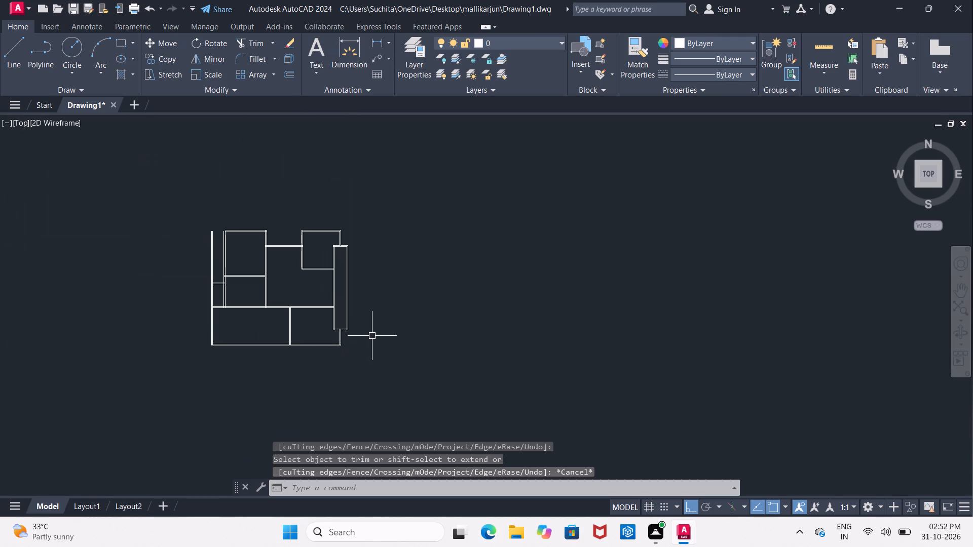
scroll(372, 335, down, 3)
scroll(326, 305, up, 4)
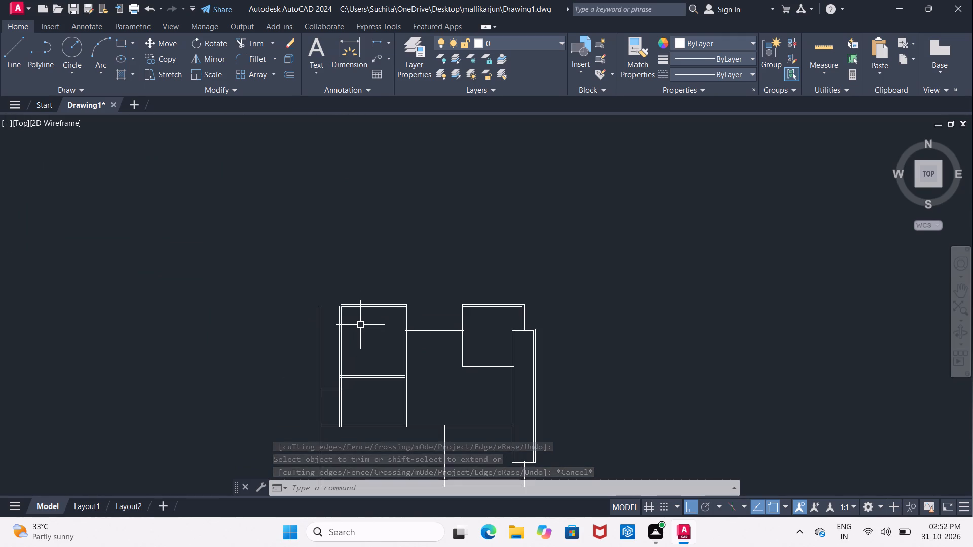
middle_drag(363, 335, 357, 303)
scroll(281, 259, up, 1)
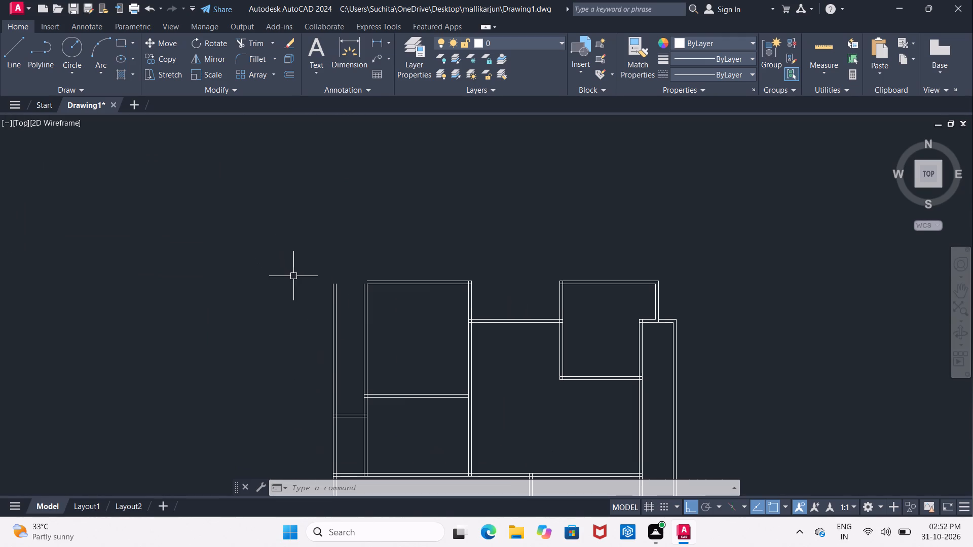
middle_drag(294, 278, 284, 254)
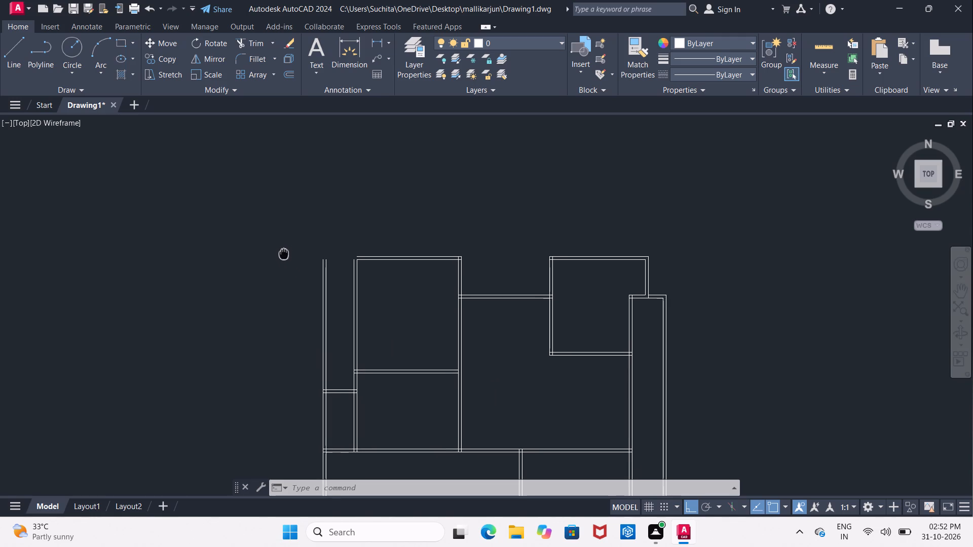
middle_drag(284, 254, 276, 278)
middle_drag(308, 359, 307, 291)
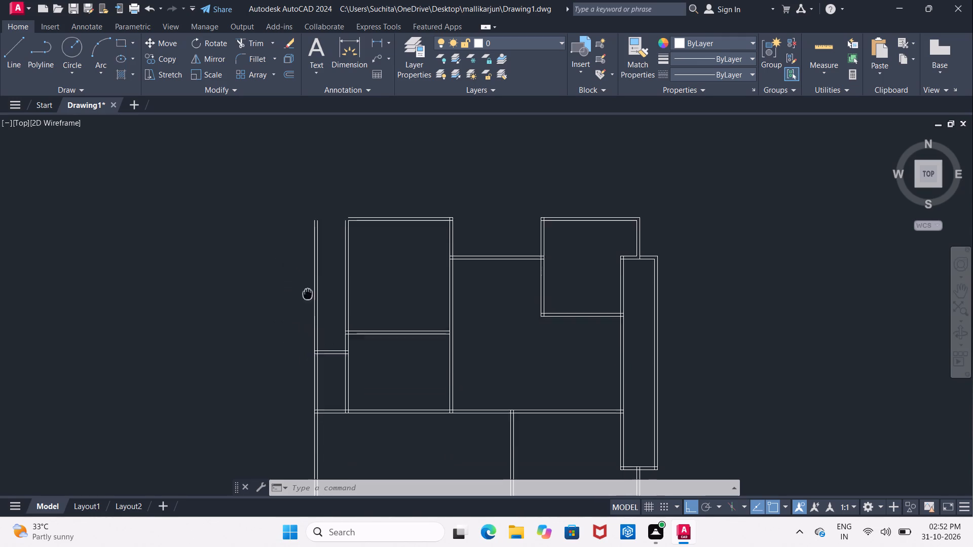
middle_drag(307, 291, 307, 284)
scroll(339, 375, up, 2)
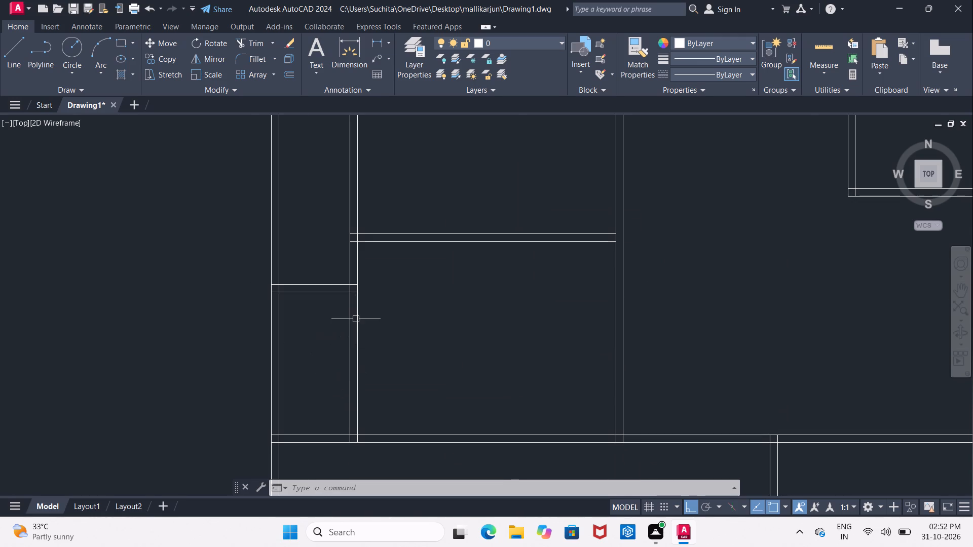
middle_drag(356, 319, 341, 349)
scroll(341, 349, down, 2)
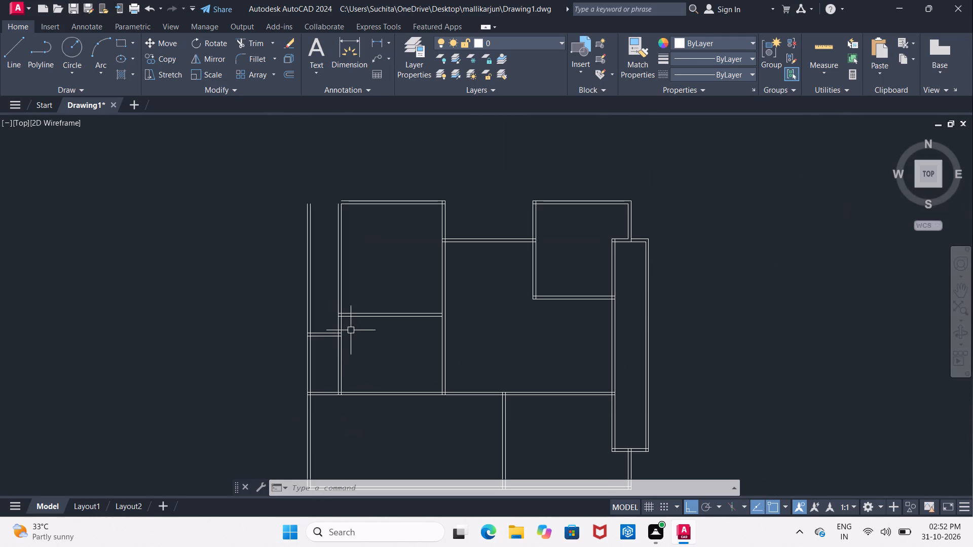
middle_drag(393, 371, 395, 296)
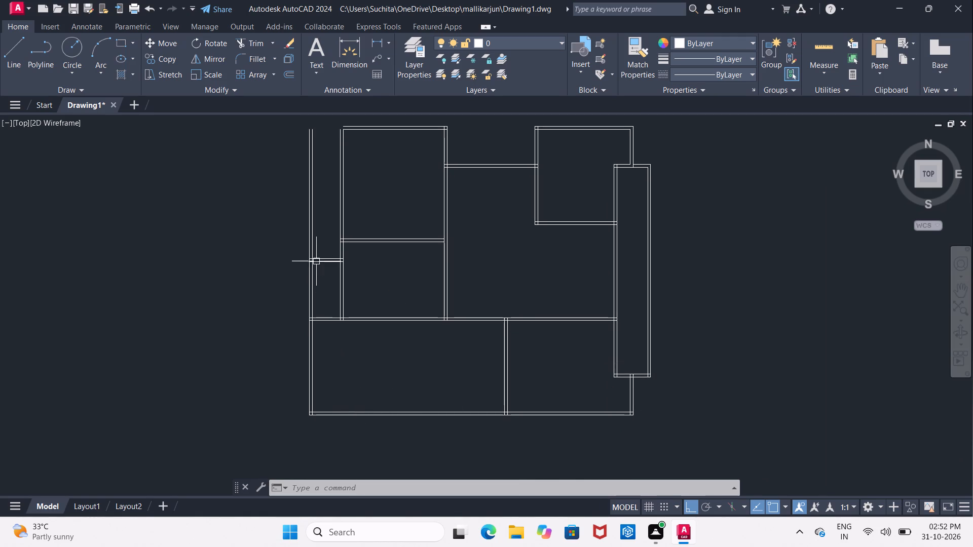
middle_drag(321, 229, 319, 255)
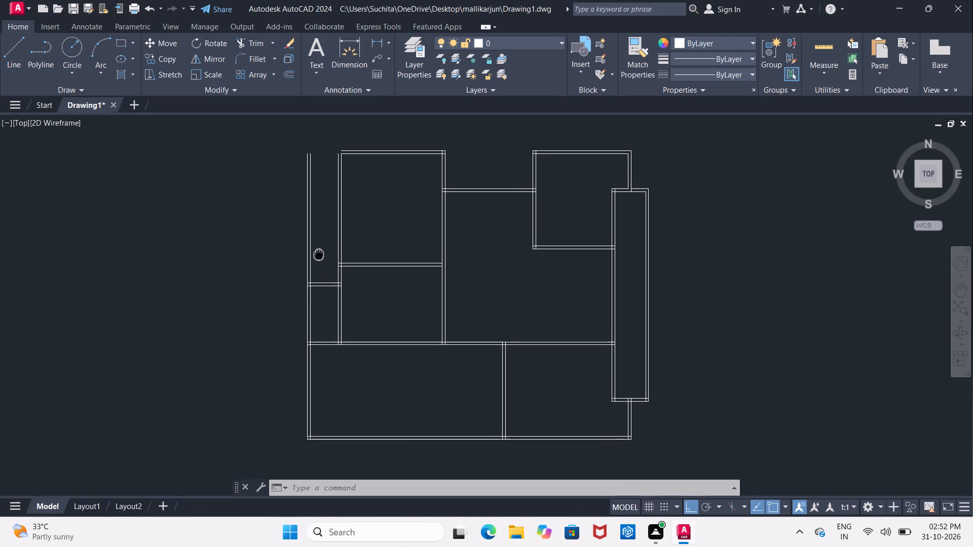
middle_drag(319, 255, 317, 260)
middle_drag(322, 229, 321, 258)
Erase the two lines of the wall separating the narrow west strip from the room below the northwest room's partition.
scroll(321, 258, up, 2)
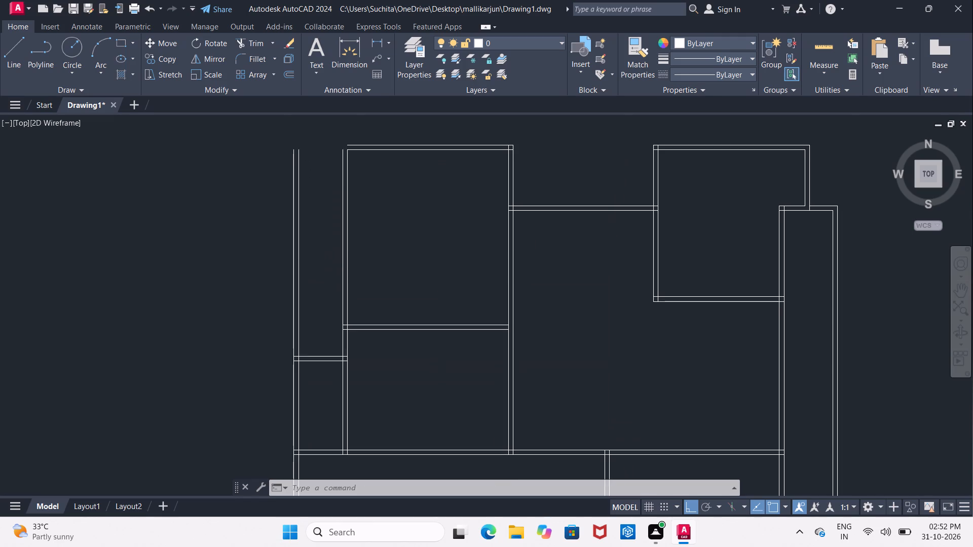
scroll(336, 265, down, 1)
middle_drag(336, 265, 337, 227)
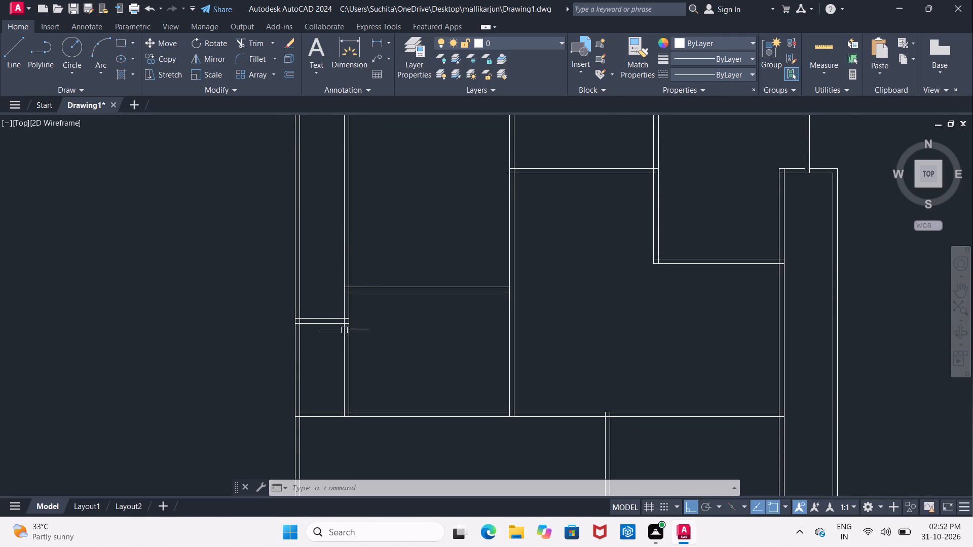
click(344, 341)
click(348, 351)
key(Delete)
scroll(381, 339, down, 2)
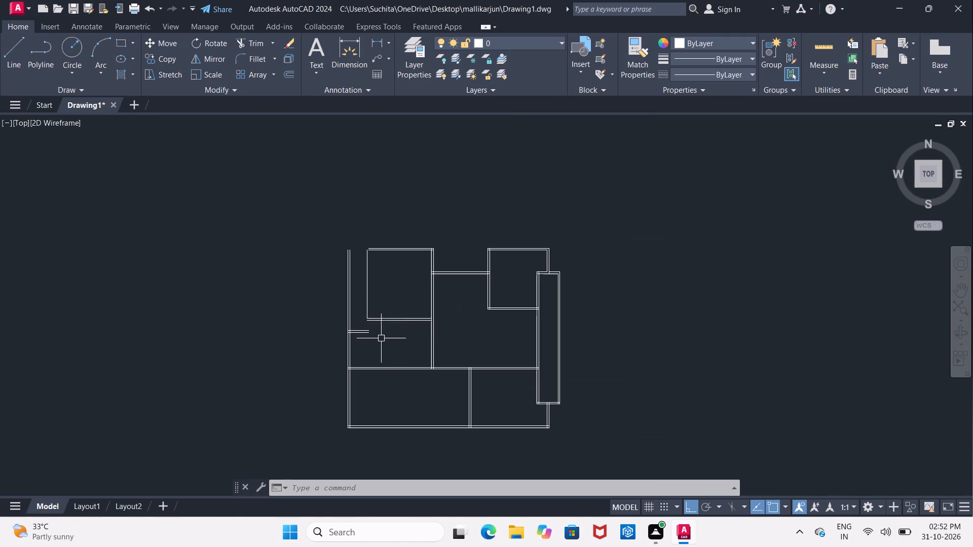
key(Escape)
Erase the northwest room's remaining west wall line, both lines of its south partition, and the two selected north wall lines.
scroll(377, 302, up, 1)
middle_click(377, 302)
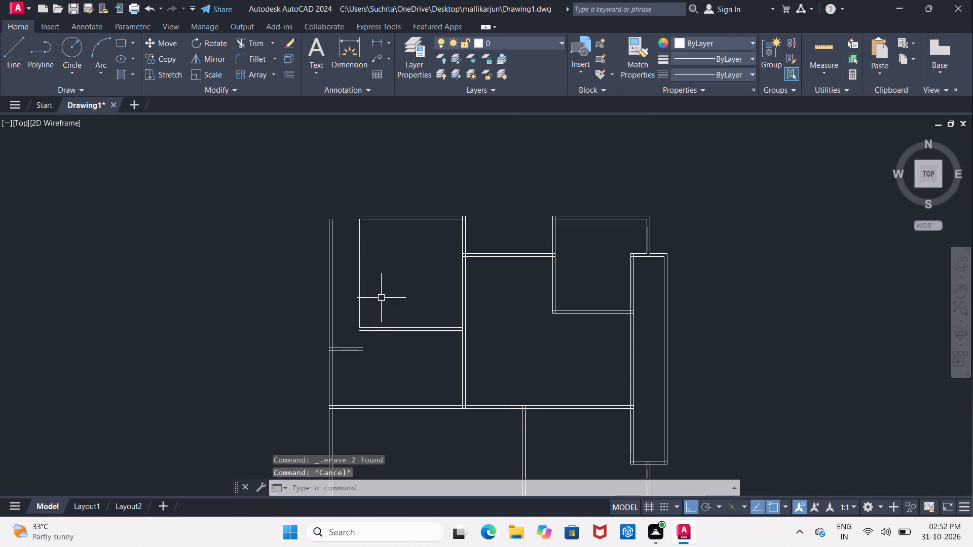
key(Escape)
scroll(375, 298, up, 1)
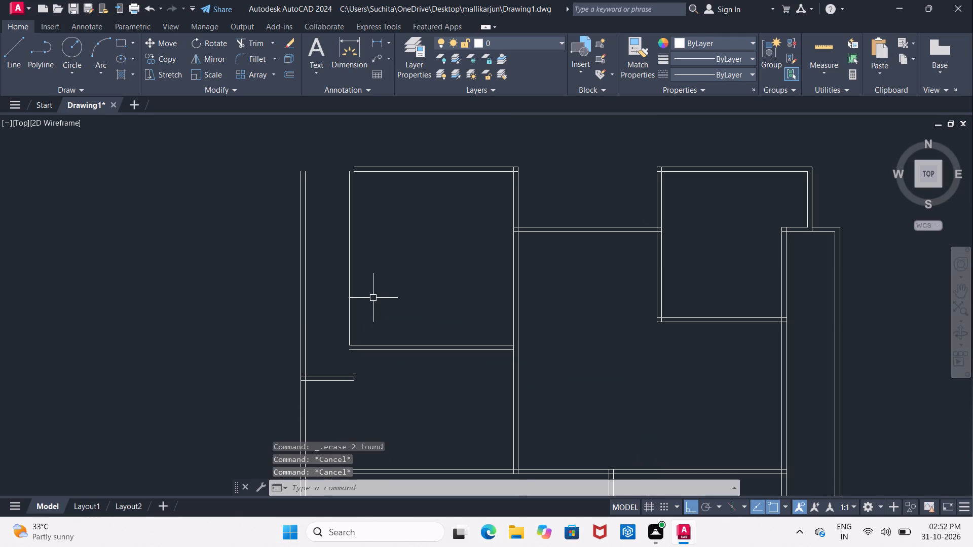
click(348, 301)
click(391, 345)
click(391, 351)
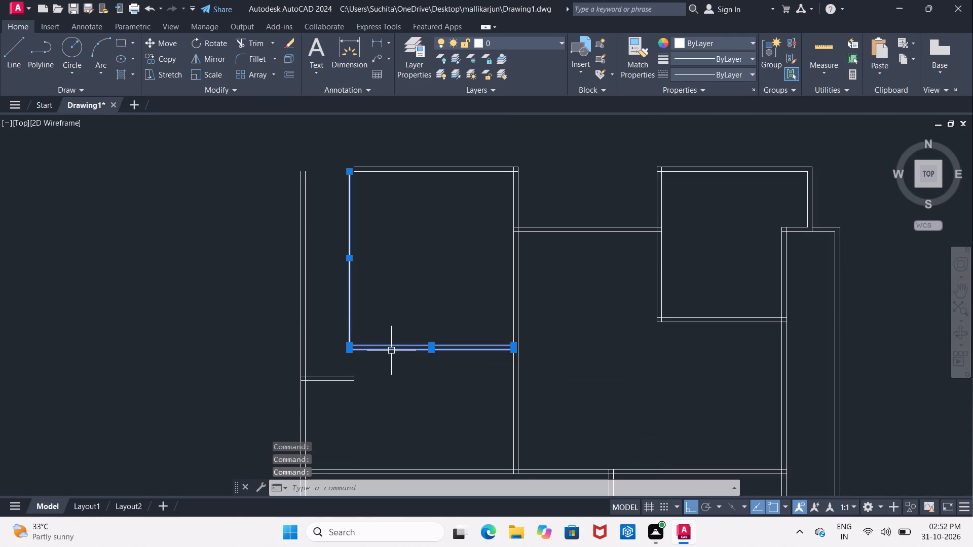
click(408, 170)
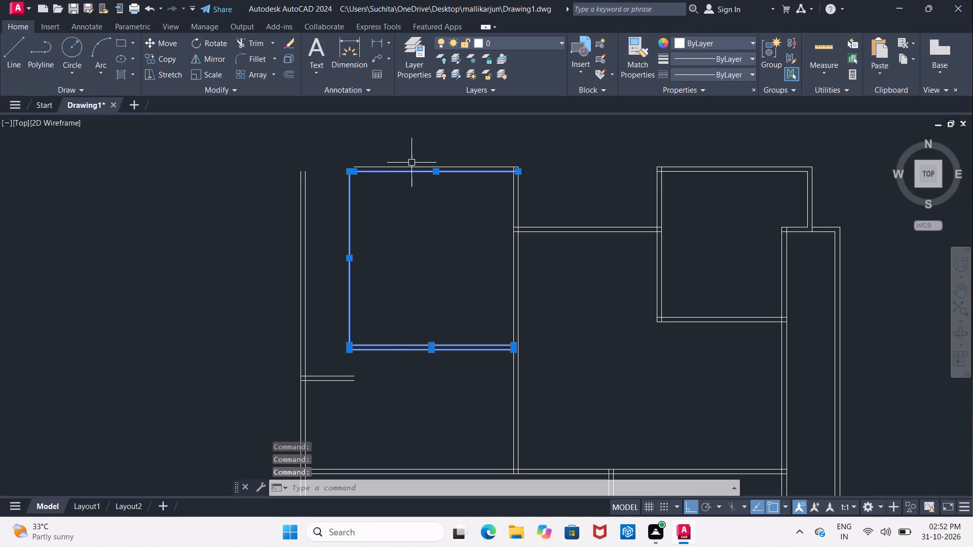
click(411, 168)
key(Delete)
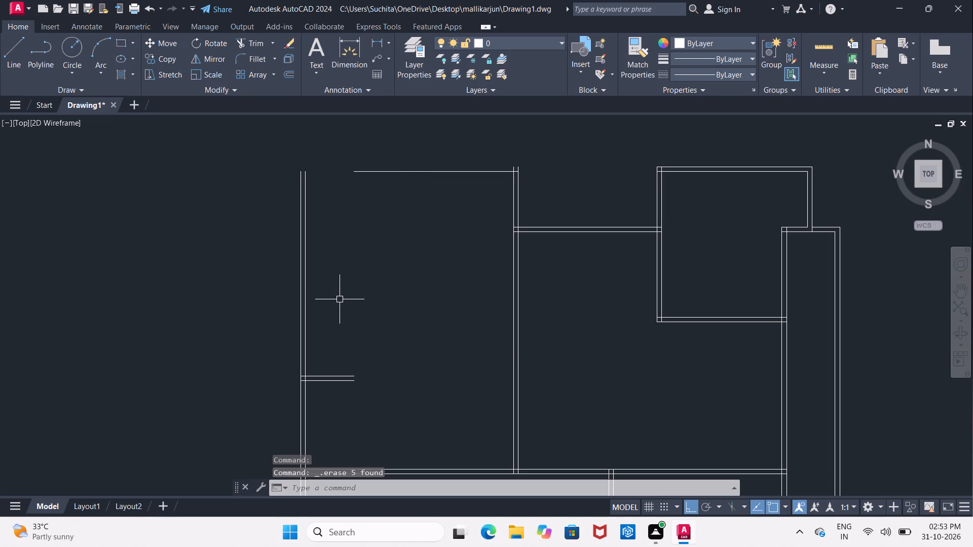
key(Escape)
Offset the inner line of the outer west wall 11'6" to the east.
key(o)
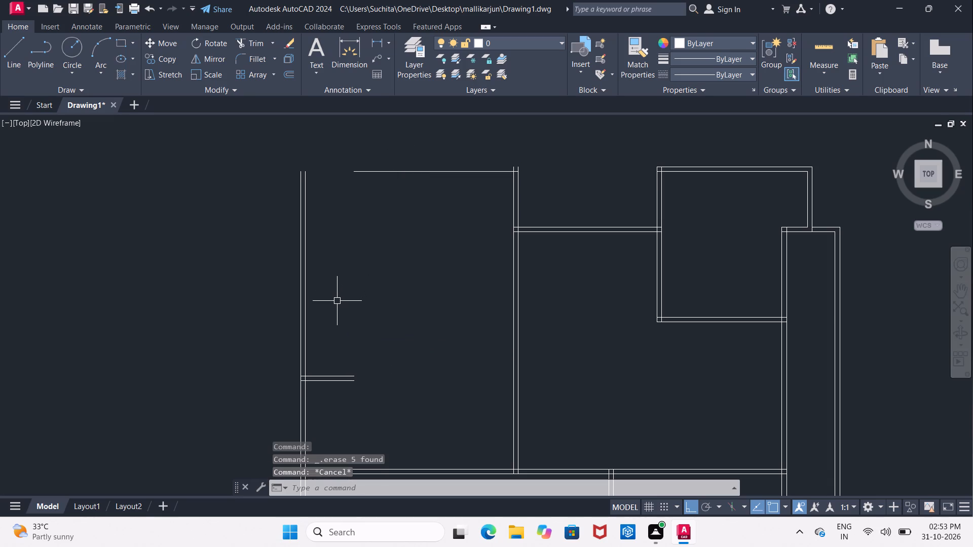
key(Return)
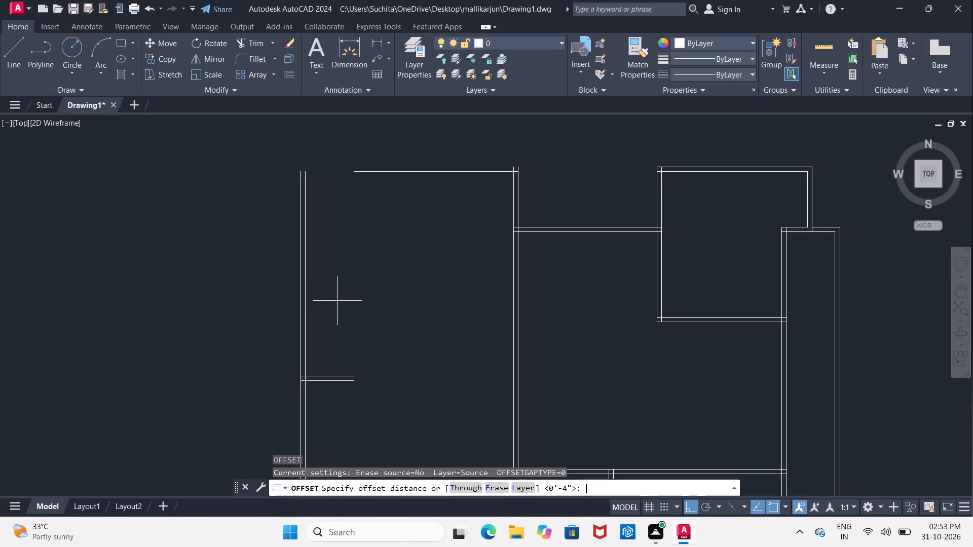
text(11'6)
key(shift+quotedbl)
key(Return)
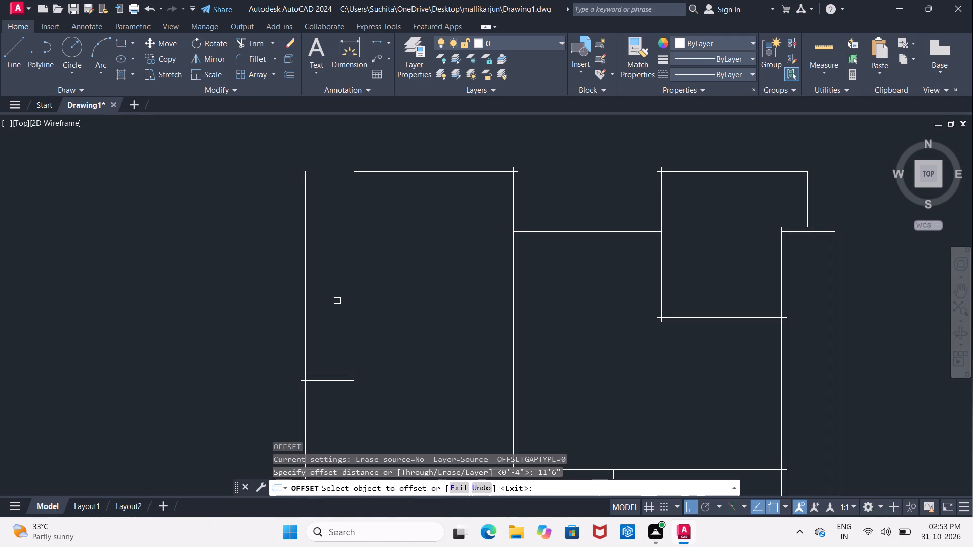
click(305, 321)
click(420, 321)
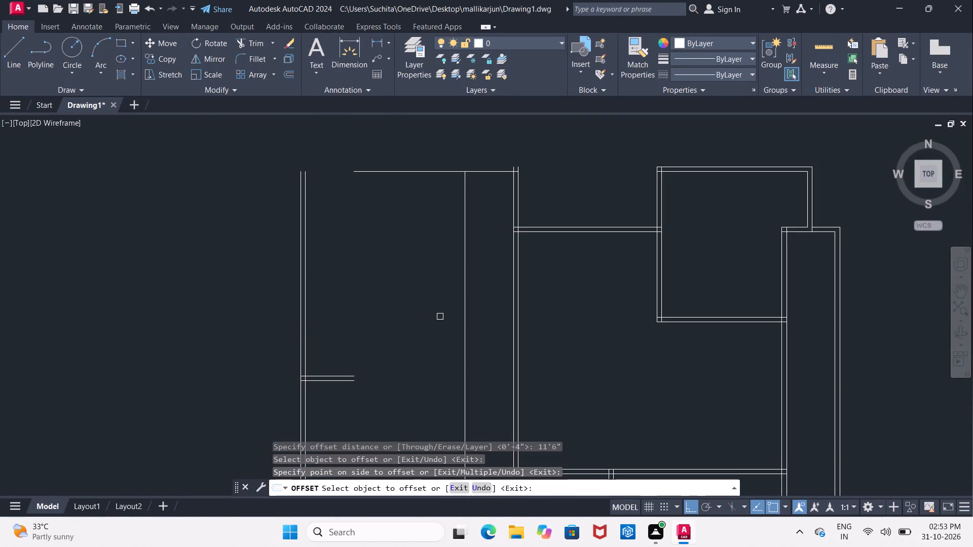
key(Return)
Offset the new vertical line 4" to the east to form the wall's second face.
key(Return)
text(4")
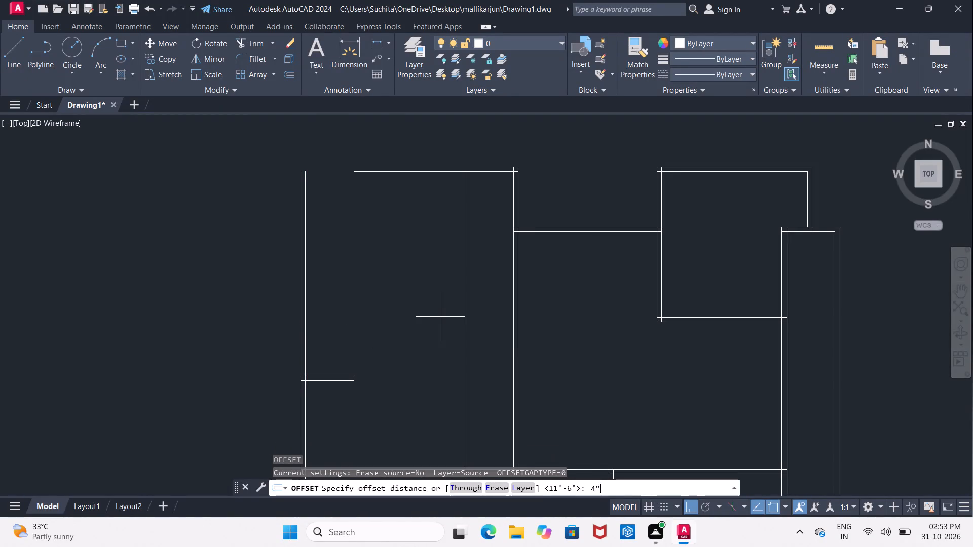
key(Return)
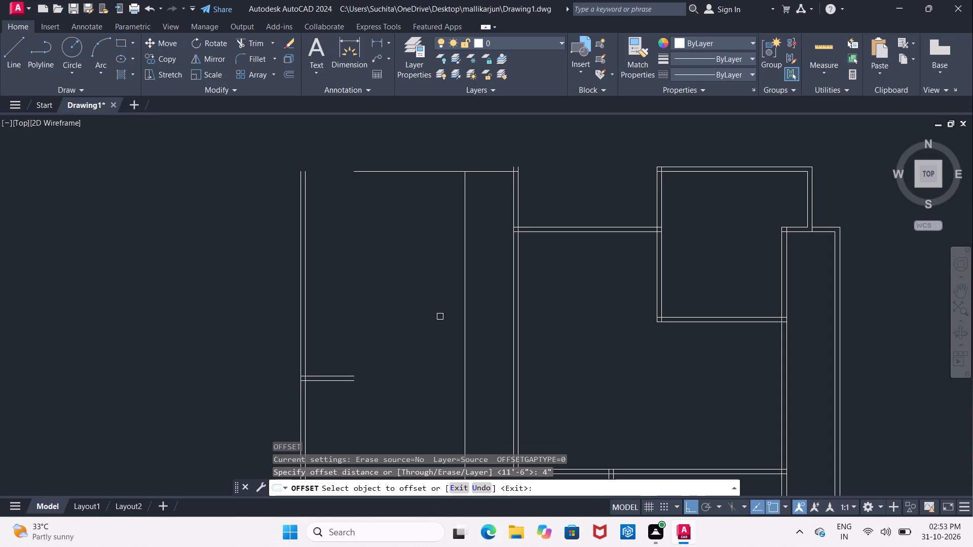
click(465, 329)
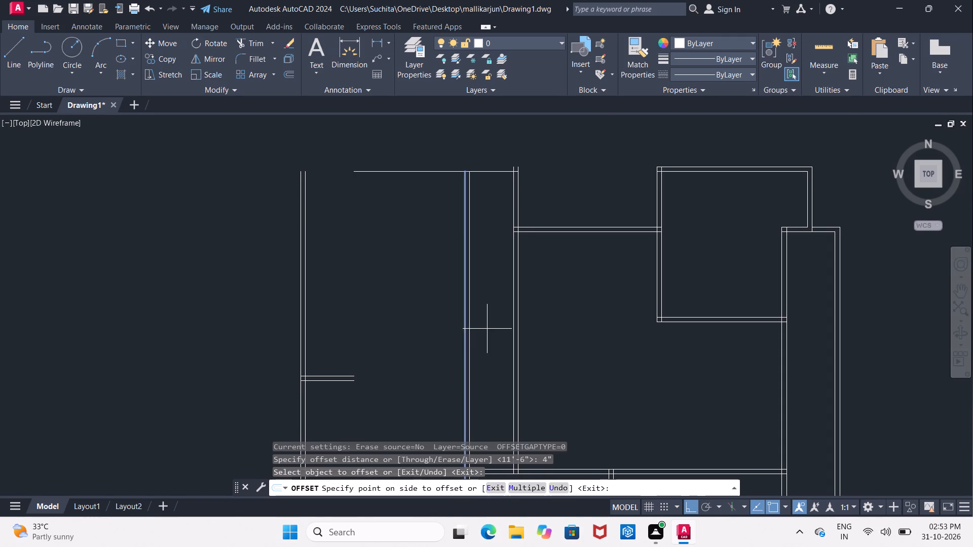
click(487, 329)
scroll(366, 363, up, 1)
middle_drag(366, 363, 379, 210)
scroll(379, 210, down, 2)
middle_drag(386, 186, 371, 253)
scroll(370, 321, up, 1)
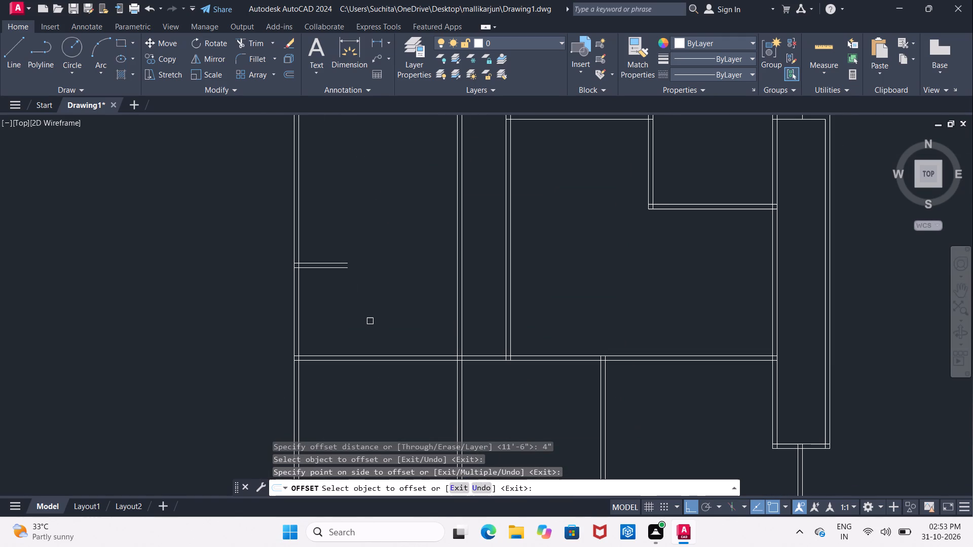
key(Escape)
Offset the upper line of the long horizontal wall south of the northwest area 8'7.5" to the north.
key(o)
key(Return)
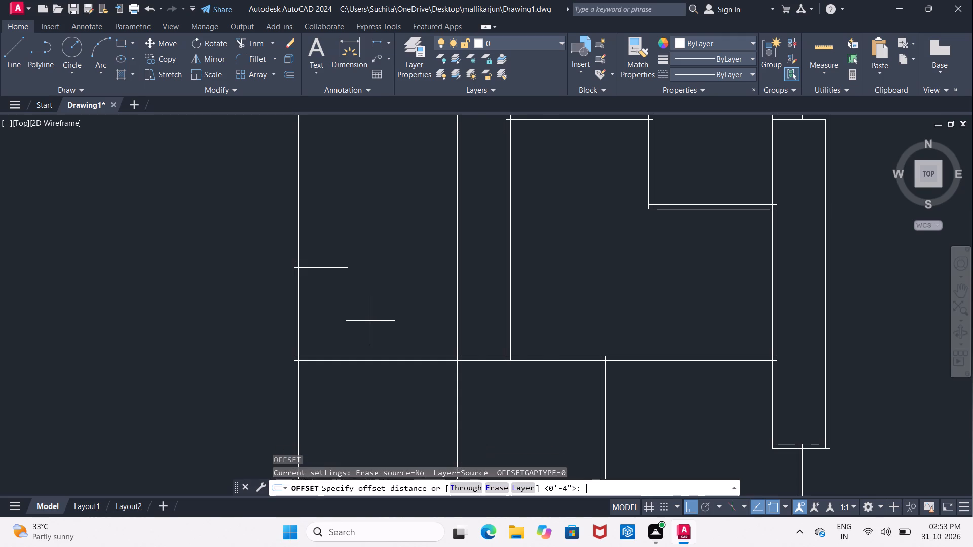
text(8'7)
text(.5")
key(Return)
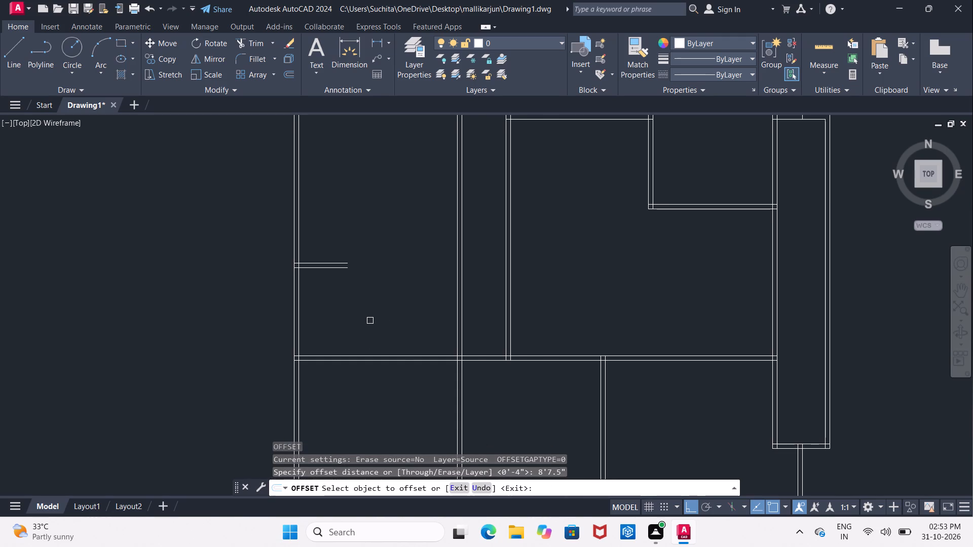
click(402, 356)
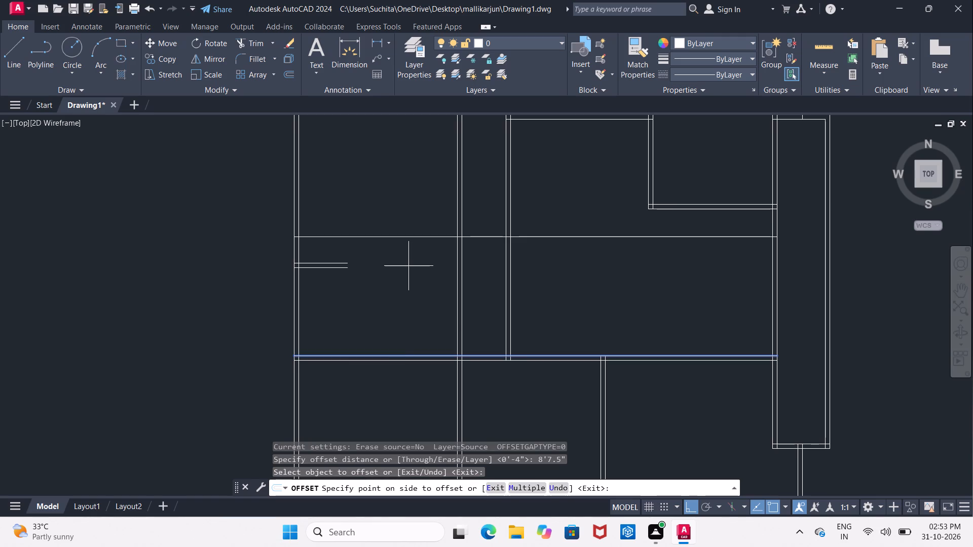
click(408, 266)
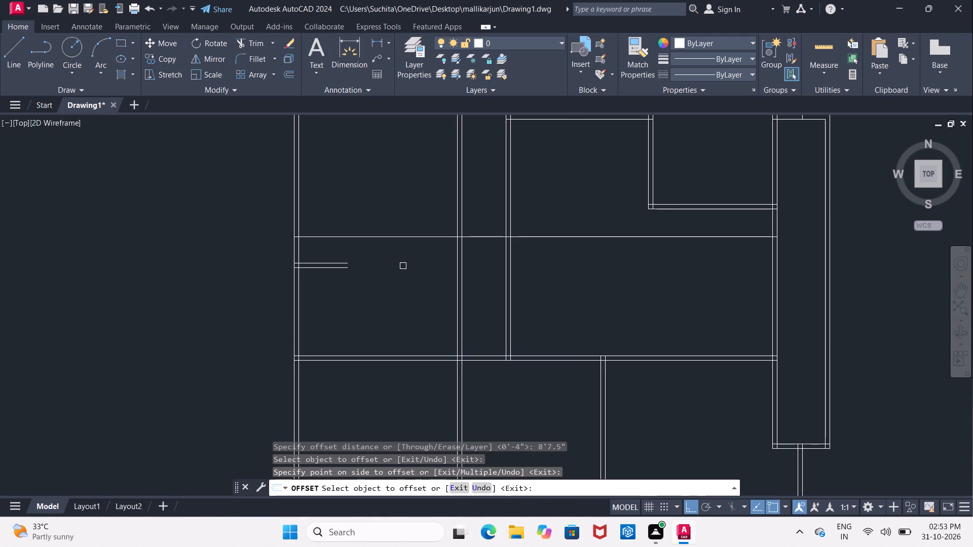
key(Return)
Offset the new horizontal line 4" to the north to form the partition's second face.
key(Return)
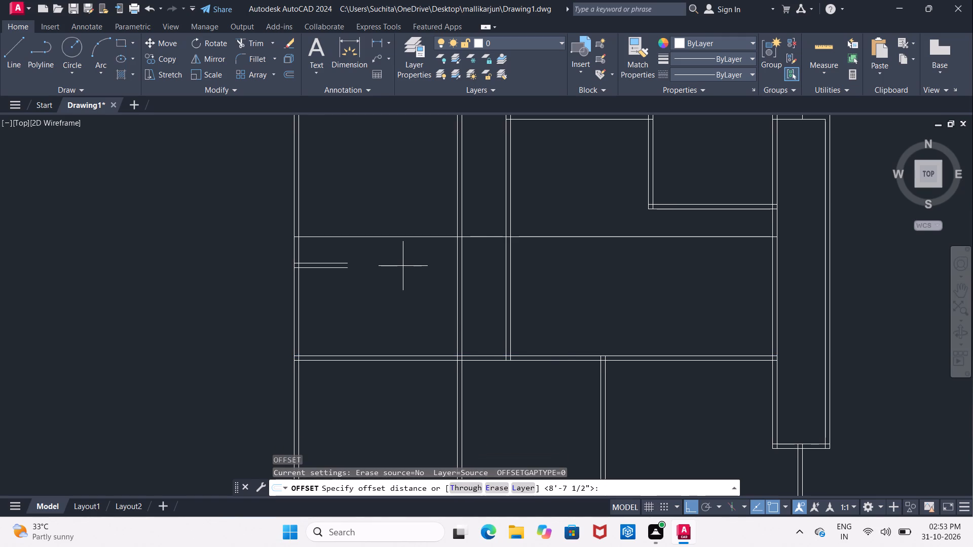
text(4")
key(Return)
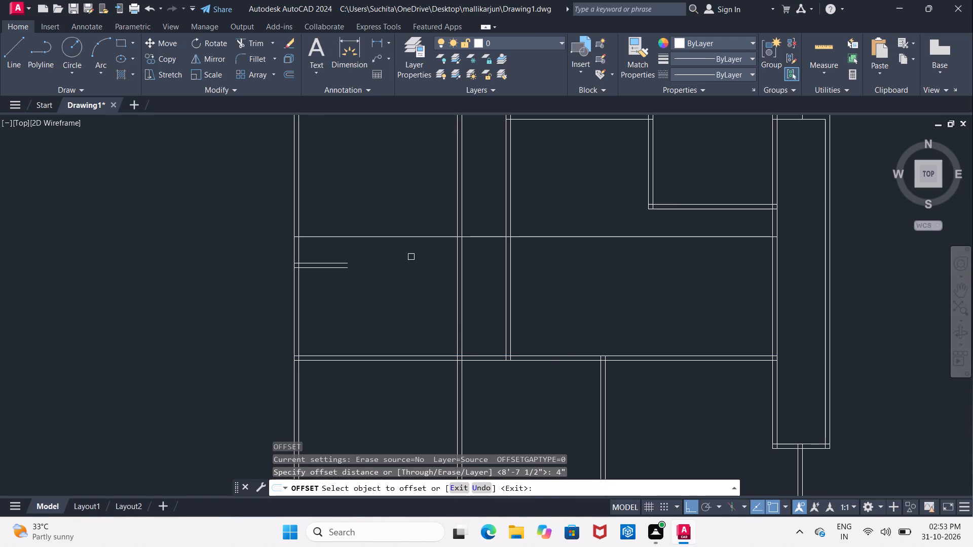
click(405, 235)
click(398, 211)
scroll(388, 275, down, 1)
middle_drag(388, 288, 372, 310)
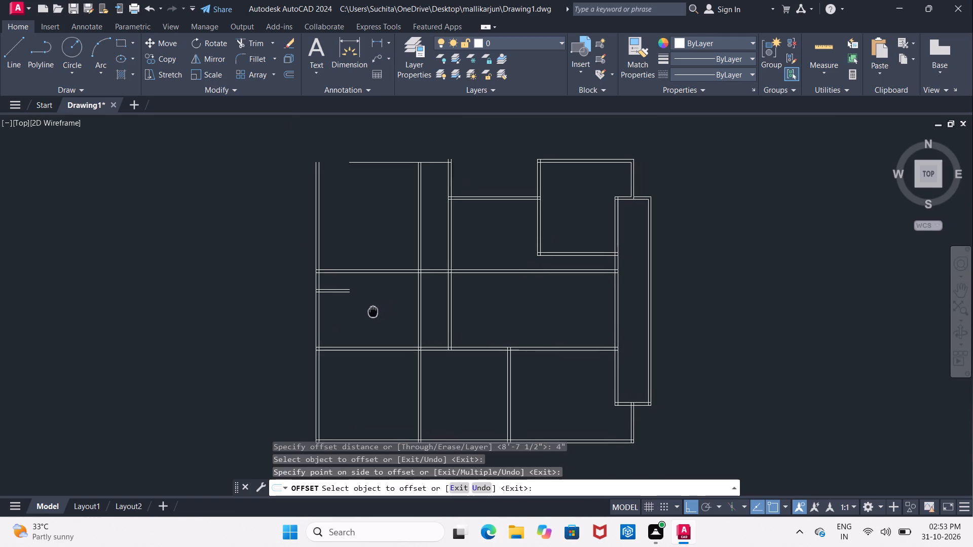
middle_drag(372, 310, 373, 308)
scroll(380, 296, up, 1)
key(Escape)
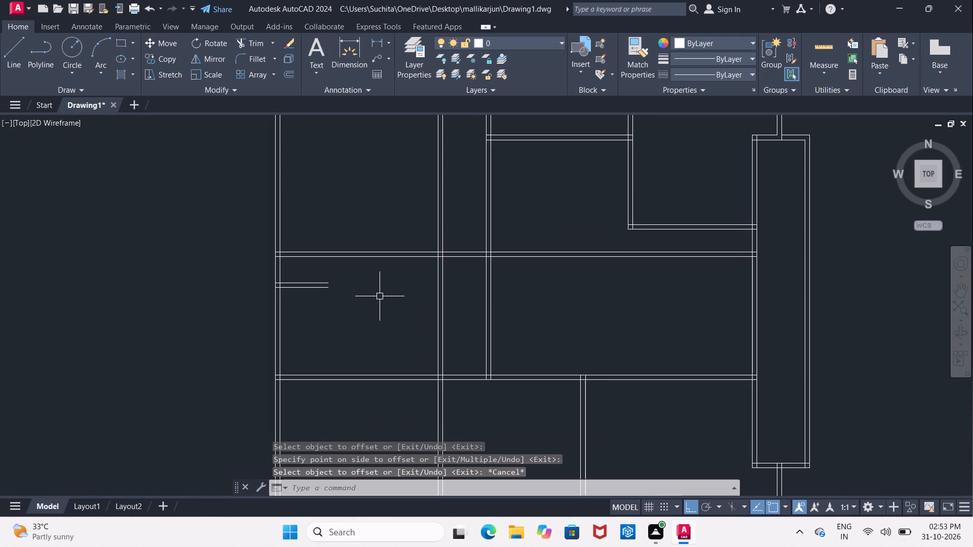
Trim both lines of the new horizontal partition across the large central room and the narrow strip east of the new vertical wall.
text(TR)
key(space)
key(space)
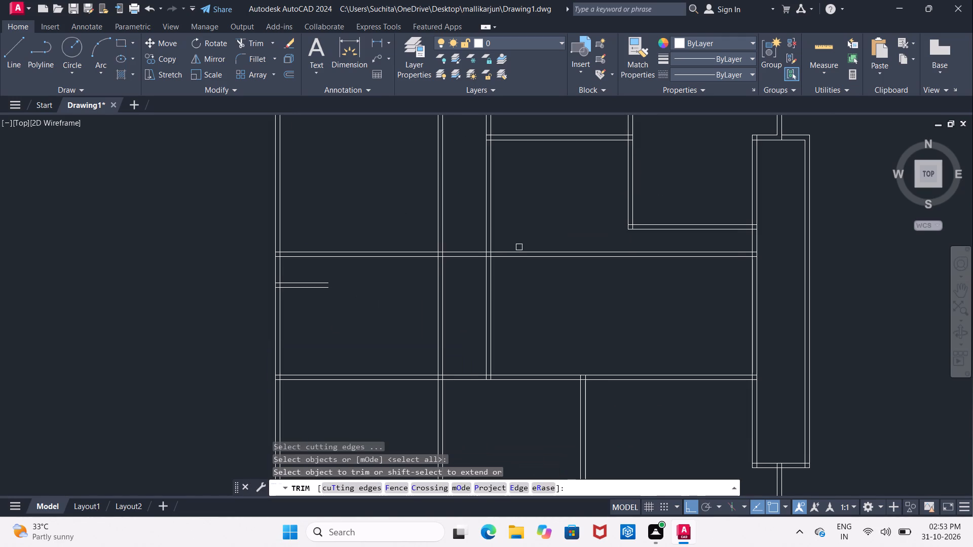
drag(532, 232, 531, 244)
click(690, 284)
click(454, 232)
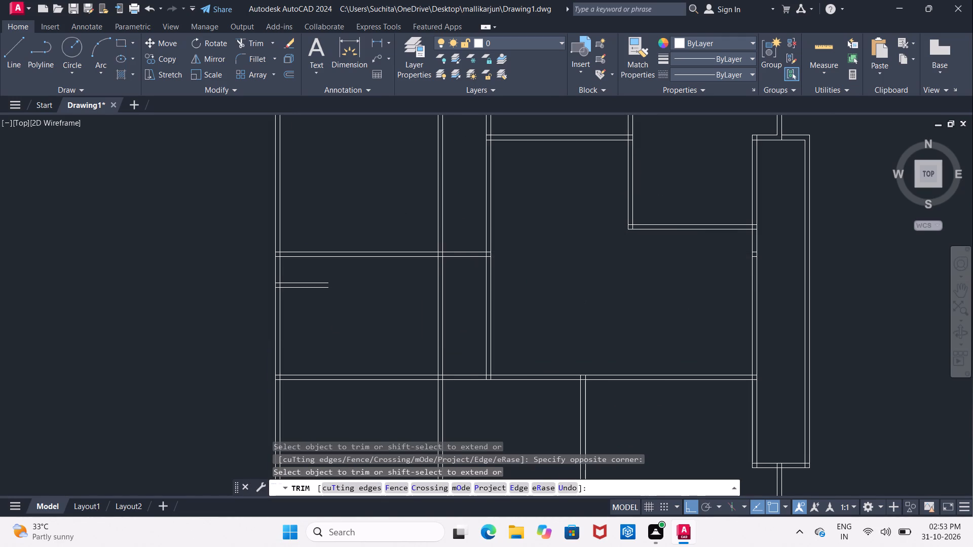
click(466, 273)
key(Escape)
Erase both lines of the old vertical wall between the narrow strip and the large central room.
scroll(466, 273, down, 1)
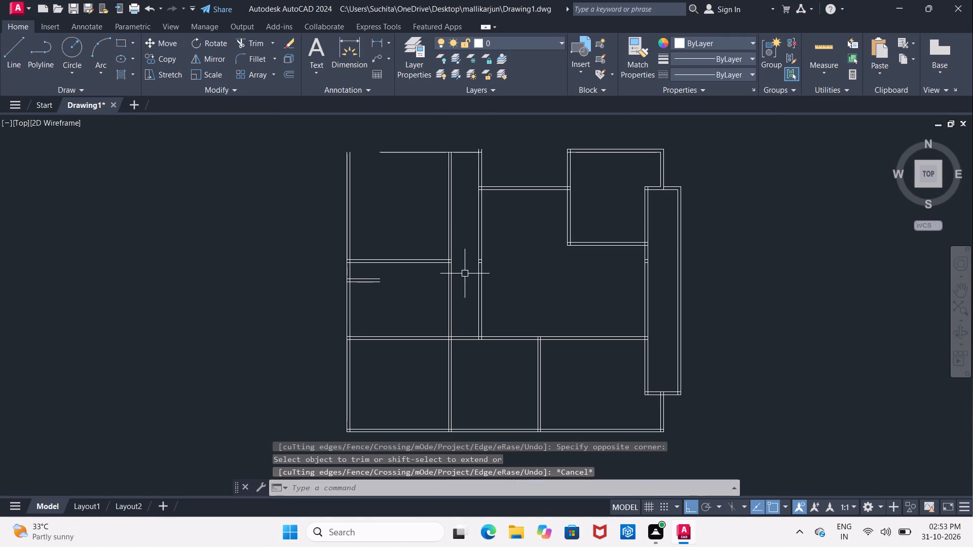
scroll(465, 273, up, 1)
middle_drag(472, 296, 425, 297)
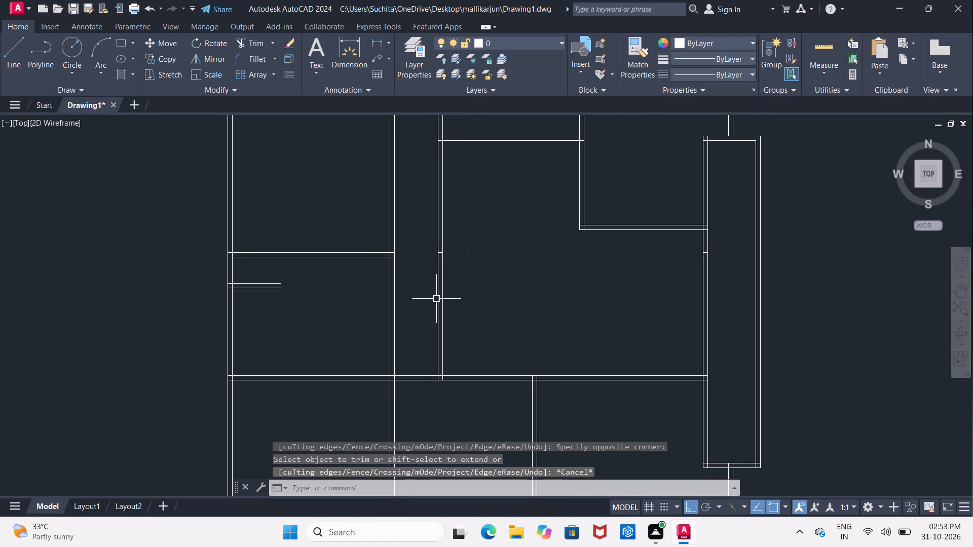
click(436, 300)
click(442, 306)
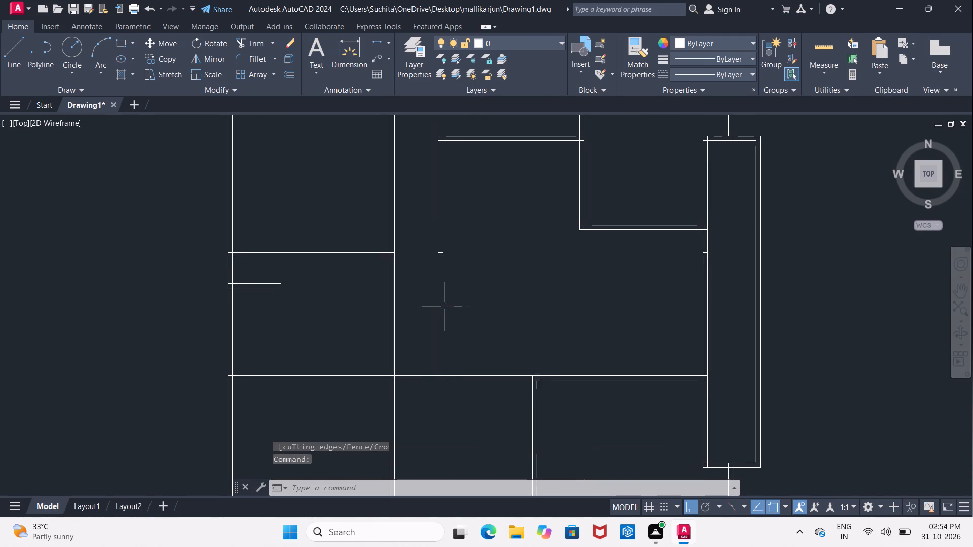
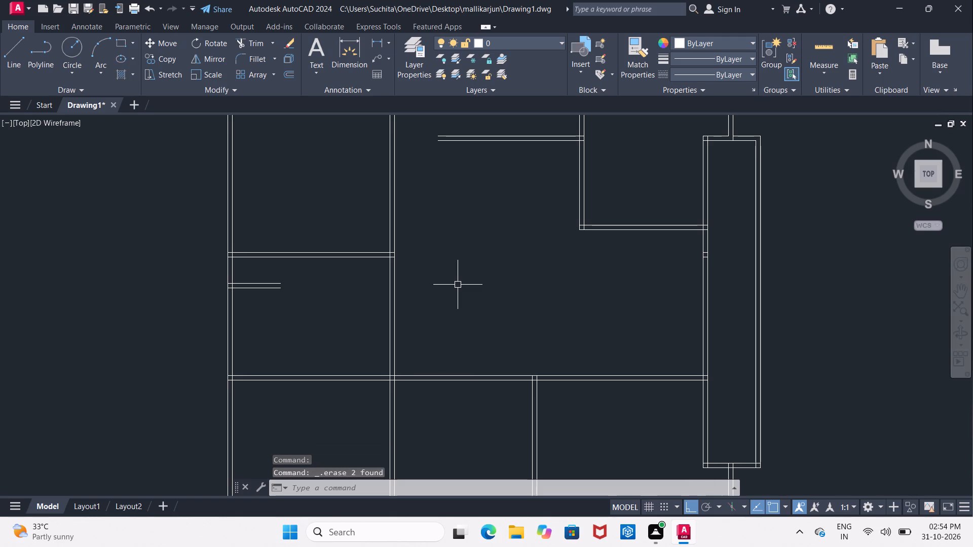
Trim the top wall line's overhang beyond the upper-left room's right-hand vertical wall.
scroll(436, 282, down, 2)
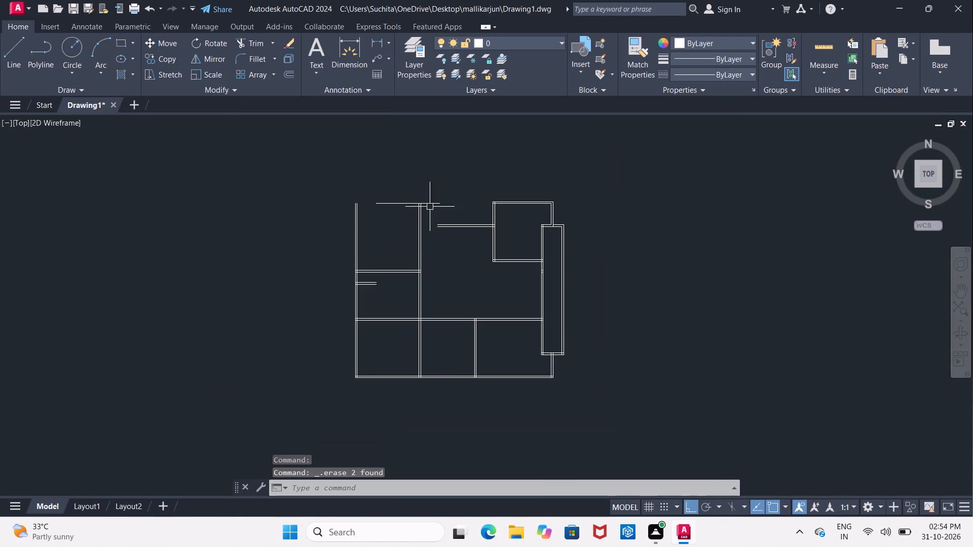
middle_drag(435, 173, 432, 217)
scroll(424, 237, up, 3)
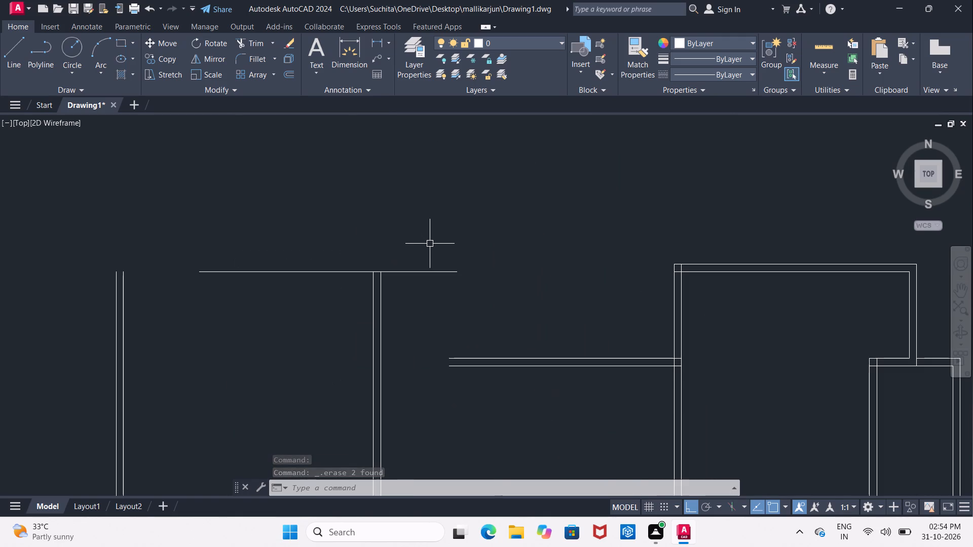
text(TR)
key(space)
key(space)
click(410, 272)
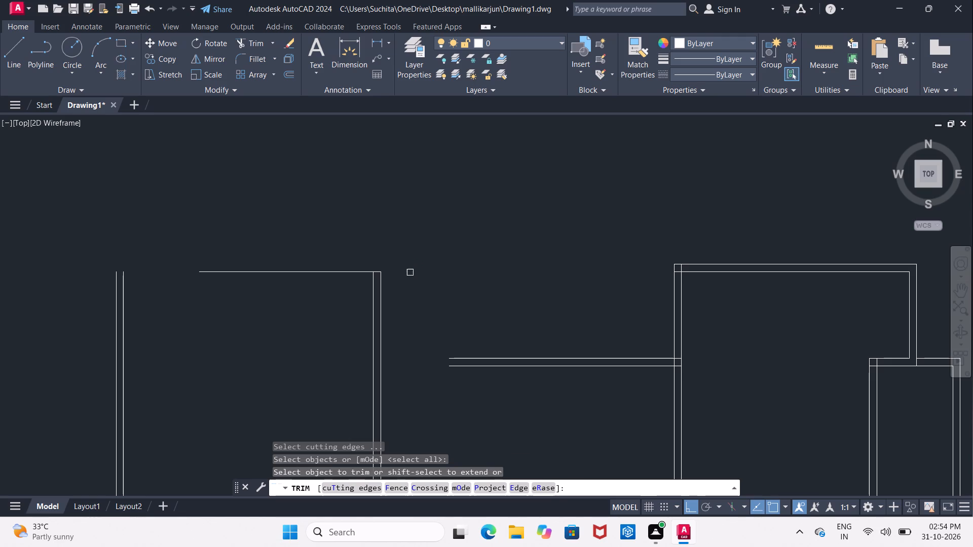
scroll(410, 272, down, 2)
middle_drag(418, 273, 411, 240)
key(Escape)
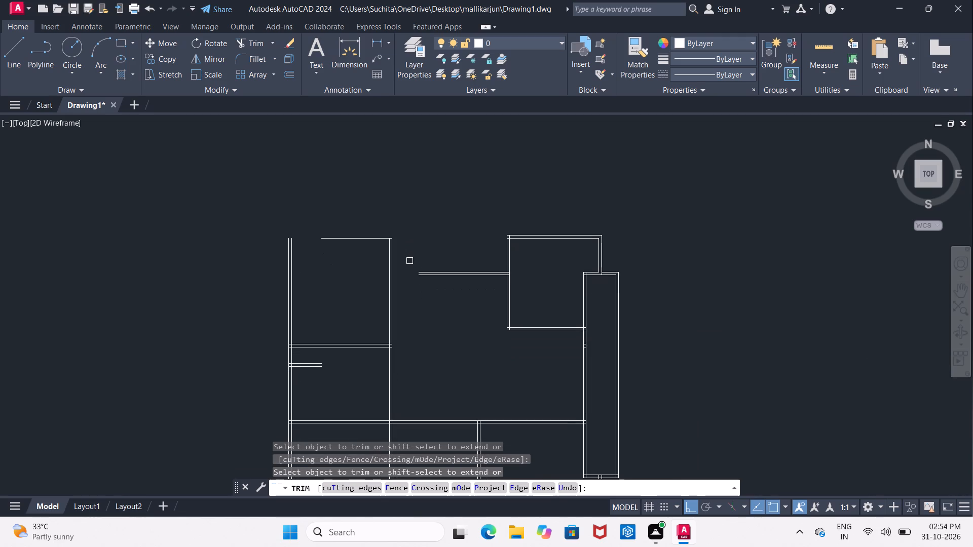
key(Escape)
Extend both free-ended lines of the upper middle horizontal wall to the upper-left room's right-hand vertical wall.
scroll(421, 329, up, 1)
middle_drag(421, 329, 382, 288)
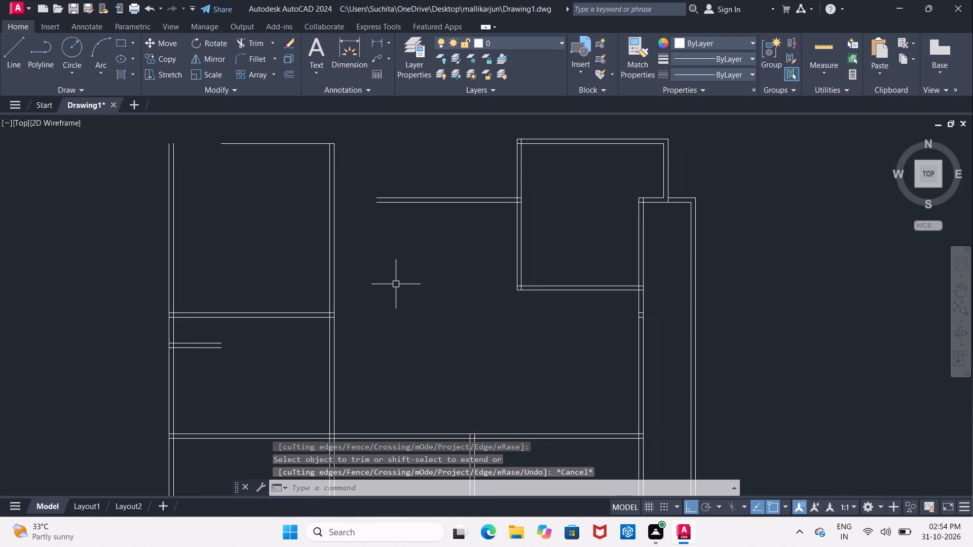
text(EX)
key(space)
key(space)
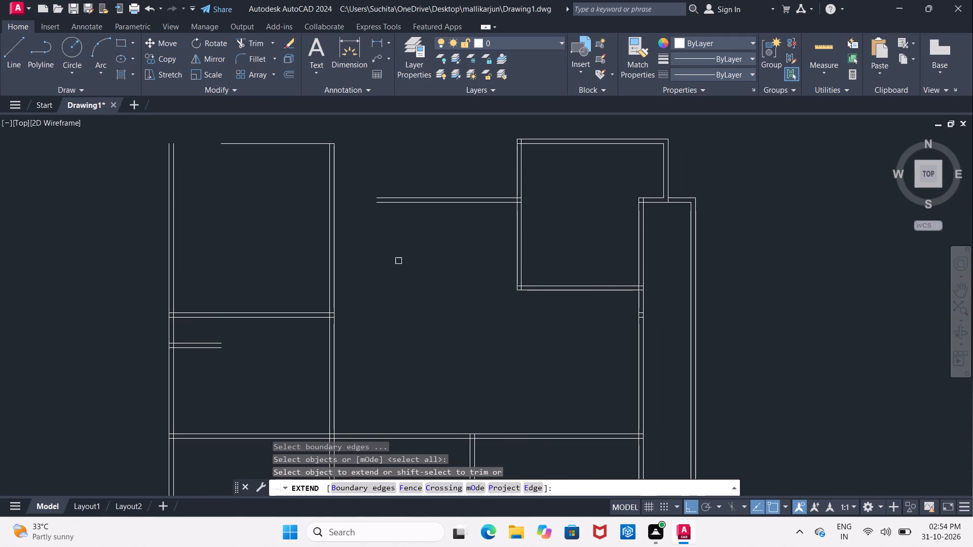
drag(394, 204, 389, 204)
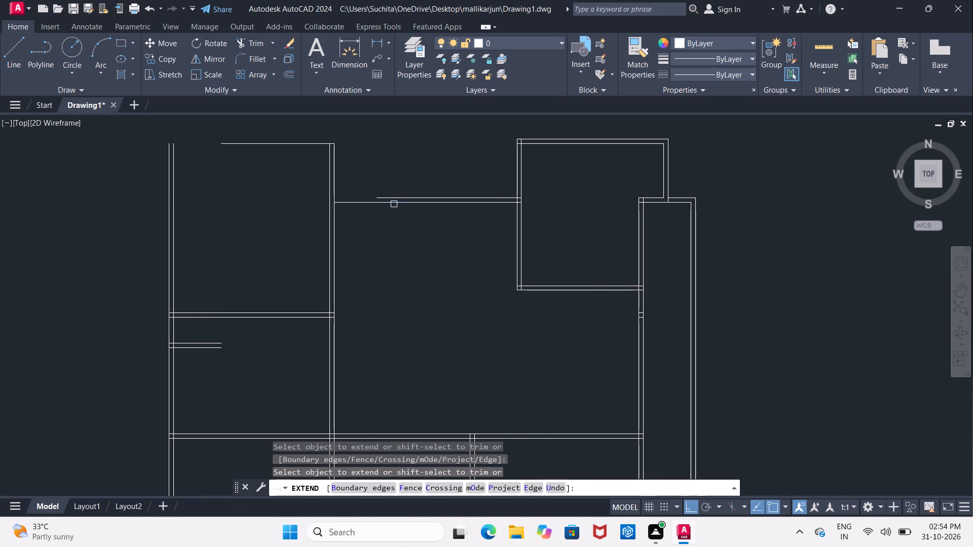
click(366, 205)
click(395, 197)
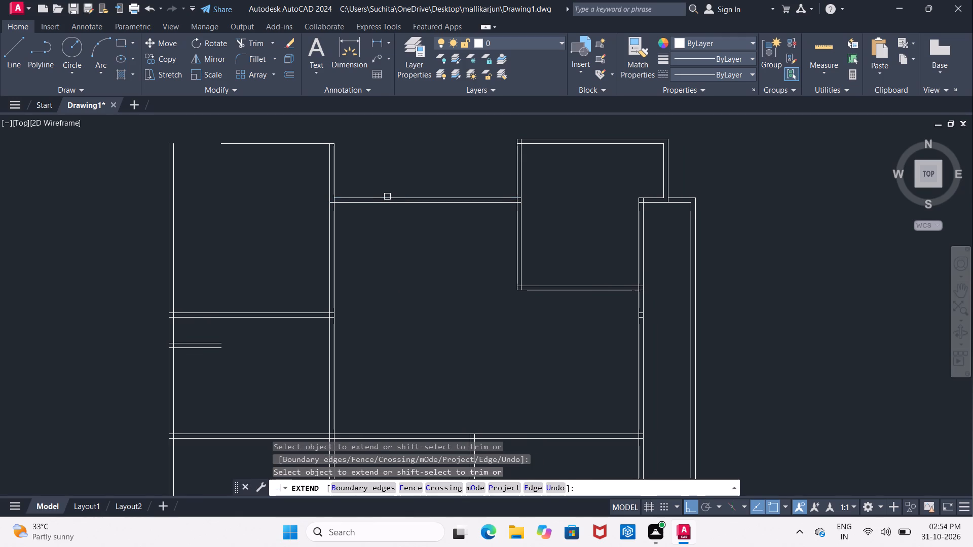
click(374, 197)
middle_drag(389, 239, 376, 247)
key(Escape)
scroll(376, 247, down, 2)
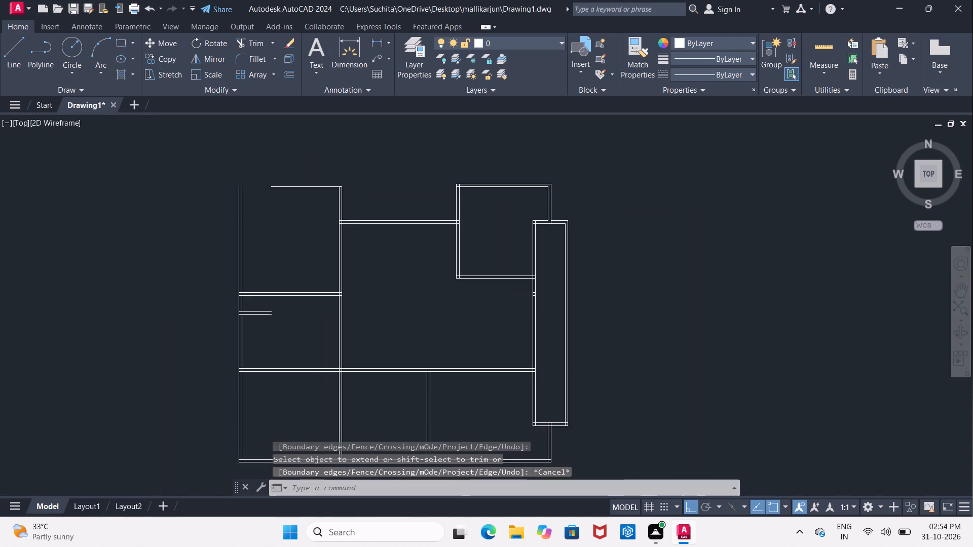
Draw a vertical line about 10' long from the upper-left room's bottom wall, aligned with the short wall's end, past the next horizontal wall.
scroll(314, 290, up, 2)
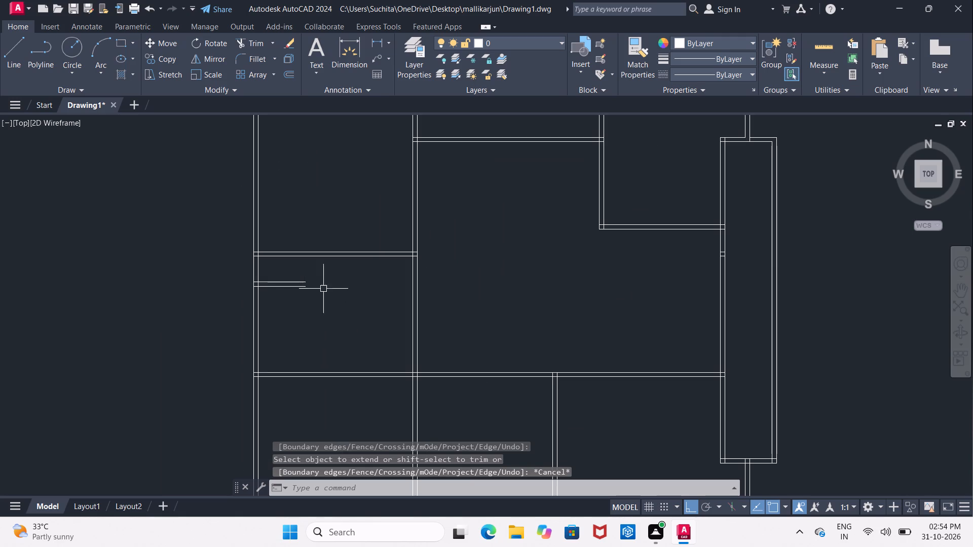
middle_click(332, 289)
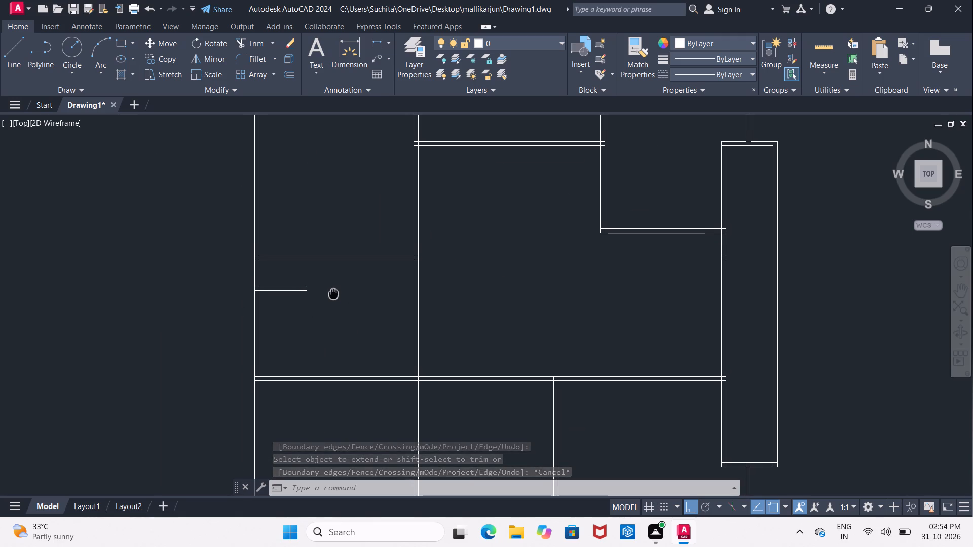
key(Escape)
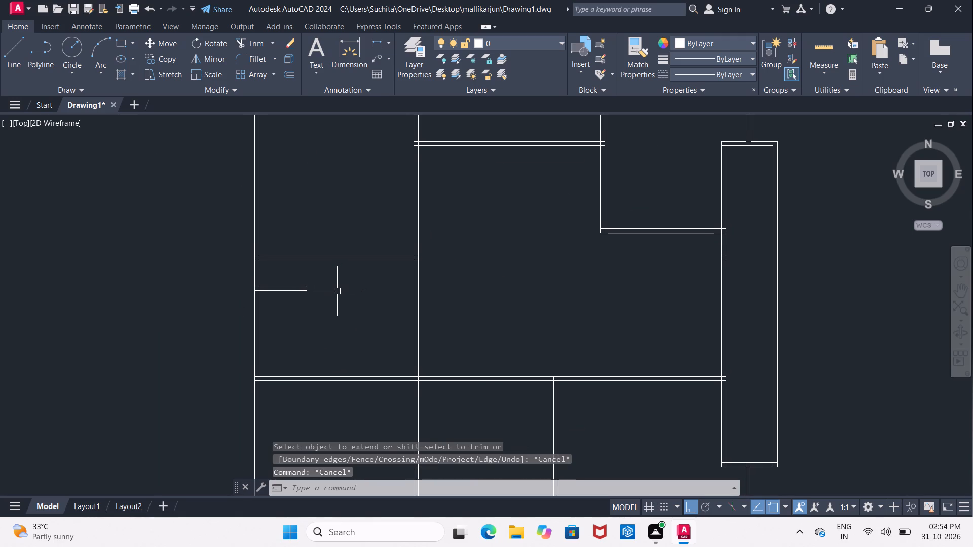
key(Escape)
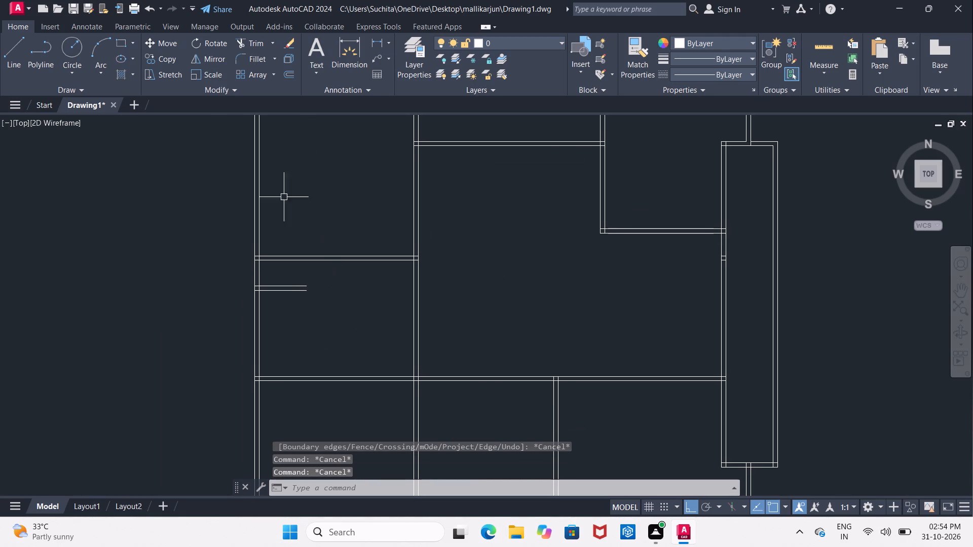
click(15, 49)
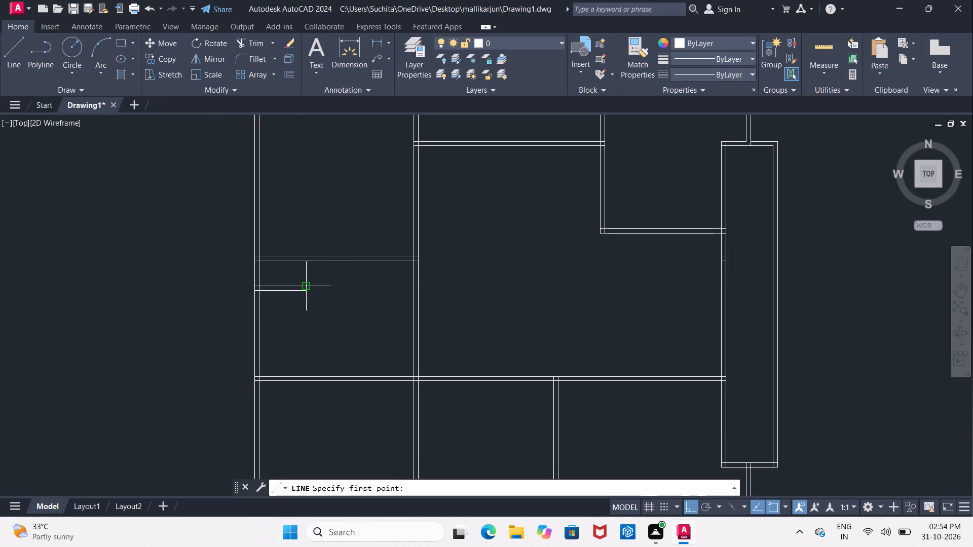
scroll(307, 280, up, 2)
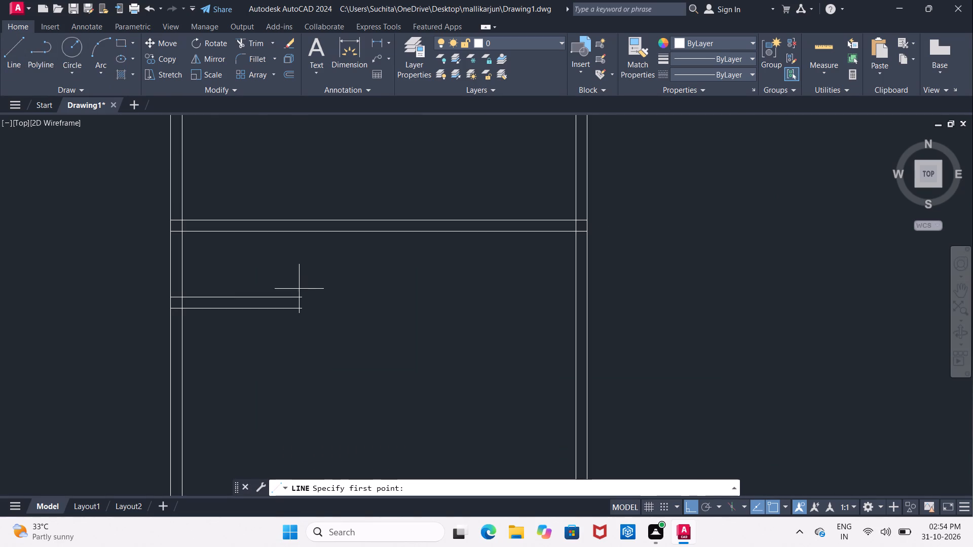
click(303, 220)
middle_drag(311, 325, 318, 209)
scroll(318, 209, down, 1)
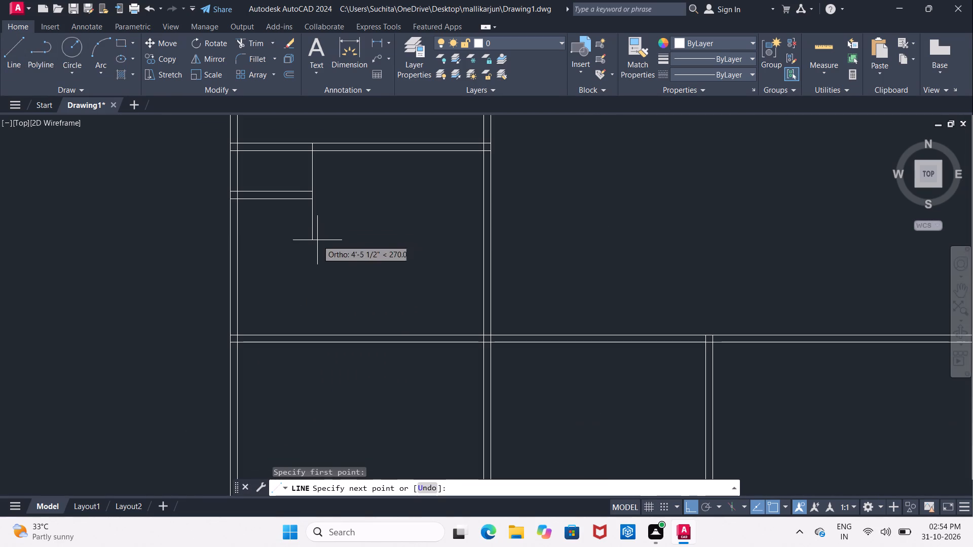
click(316, 349)
key(ctrl+z)
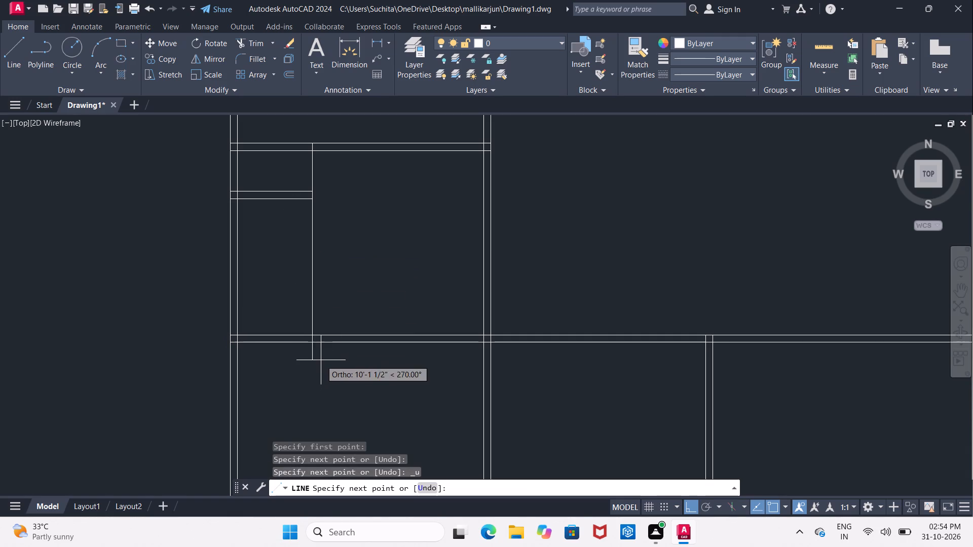
click(316, 355)
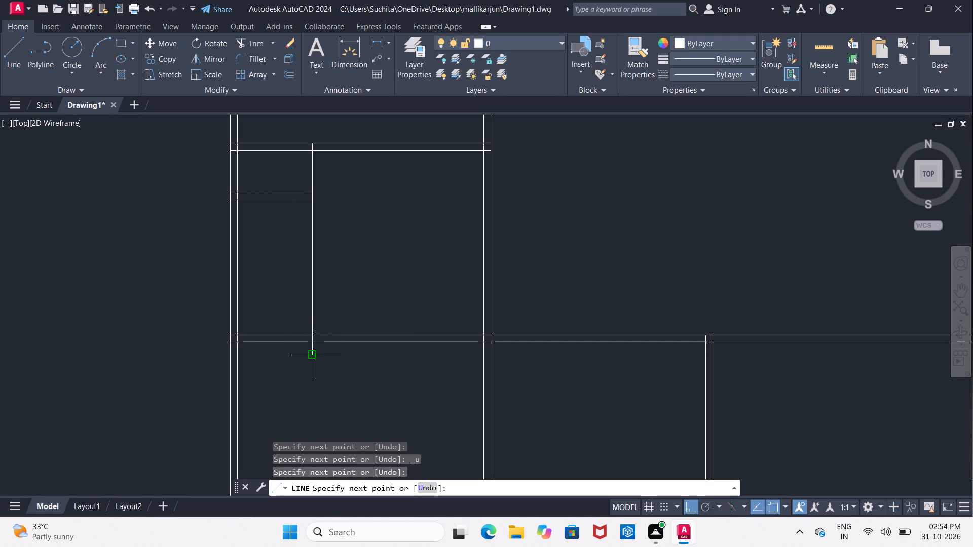
key(Escape)
Trim the new vertical line's overhang below the lower horizontal wall.
key(t)
key(r)
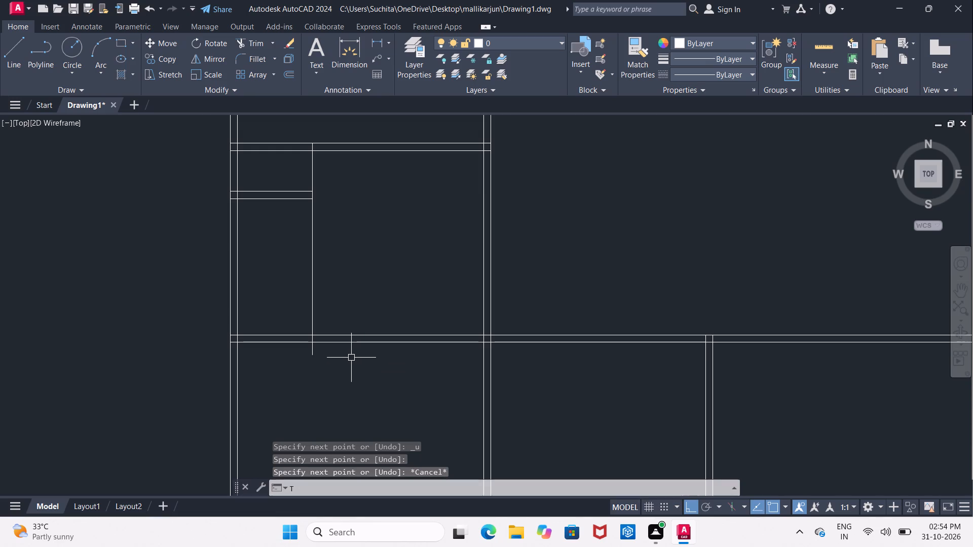
key(space)
key(space)
click(313, 352)
middle_drag(361, 255, 353, 288)
key(Escape)
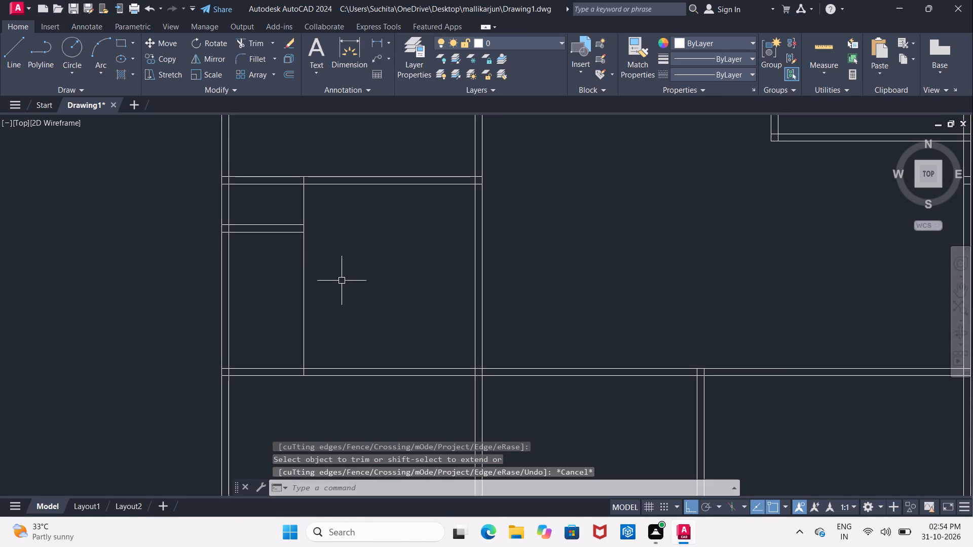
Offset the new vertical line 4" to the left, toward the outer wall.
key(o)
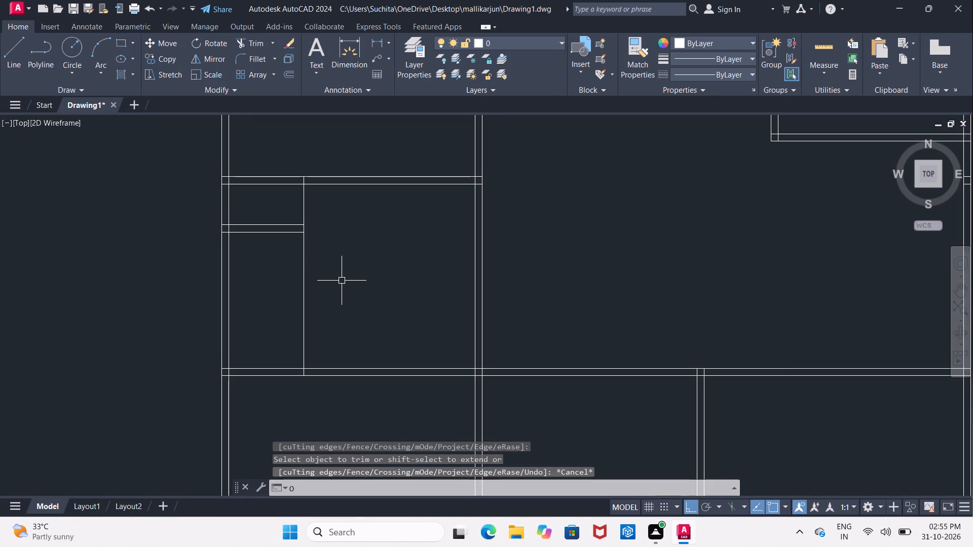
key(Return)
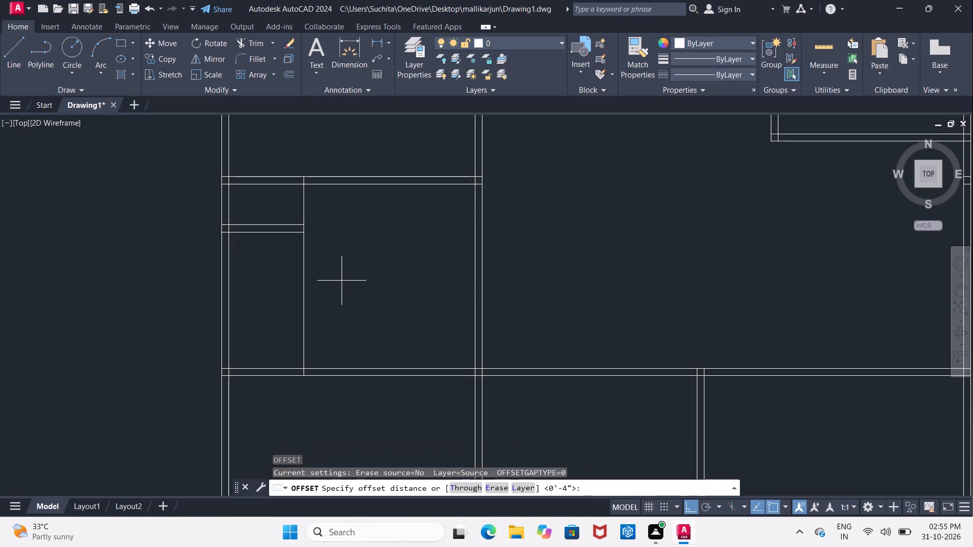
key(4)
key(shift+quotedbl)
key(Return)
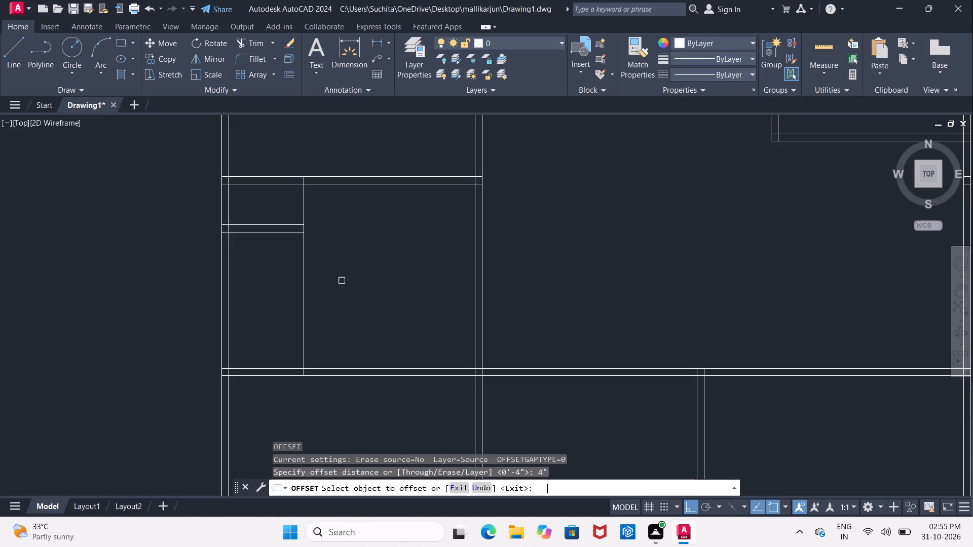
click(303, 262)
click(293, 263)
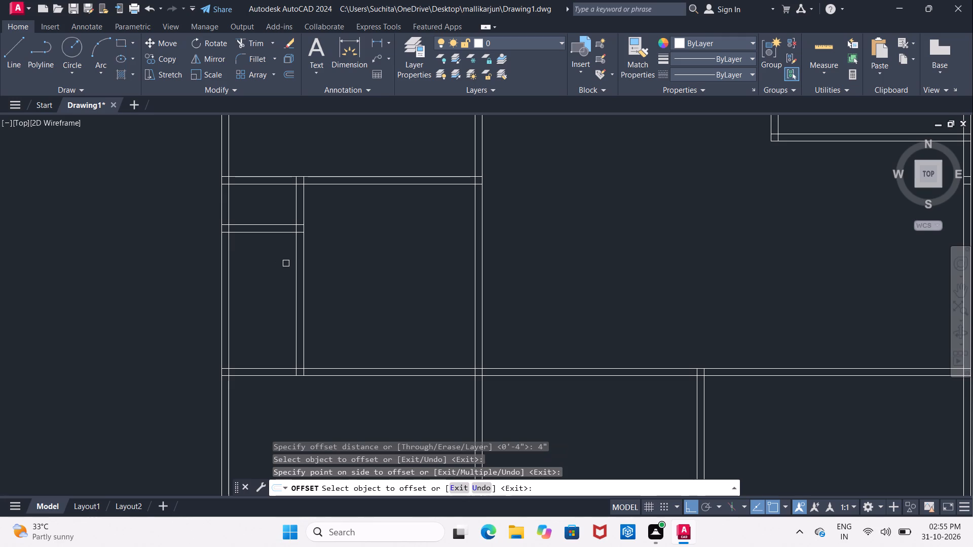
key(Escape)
Measure the clear width between the left outer wall's inner face and the offset line.
click(368, 42)
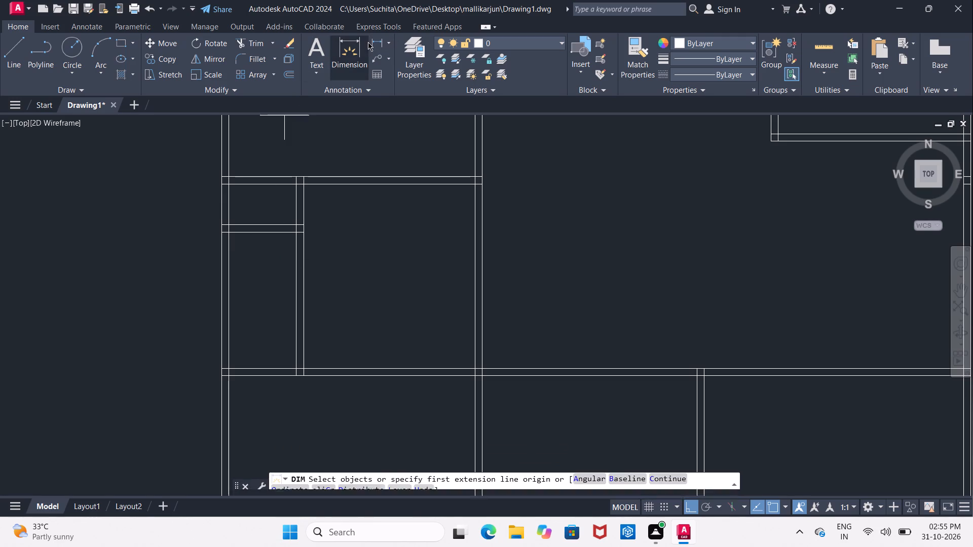
click(376, 44)
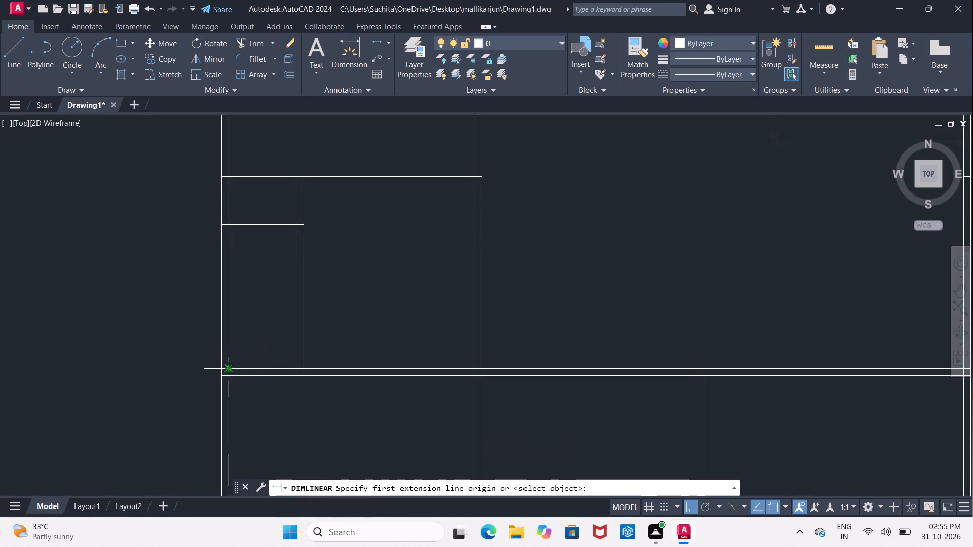
click(230, 367)
click(297, 371)
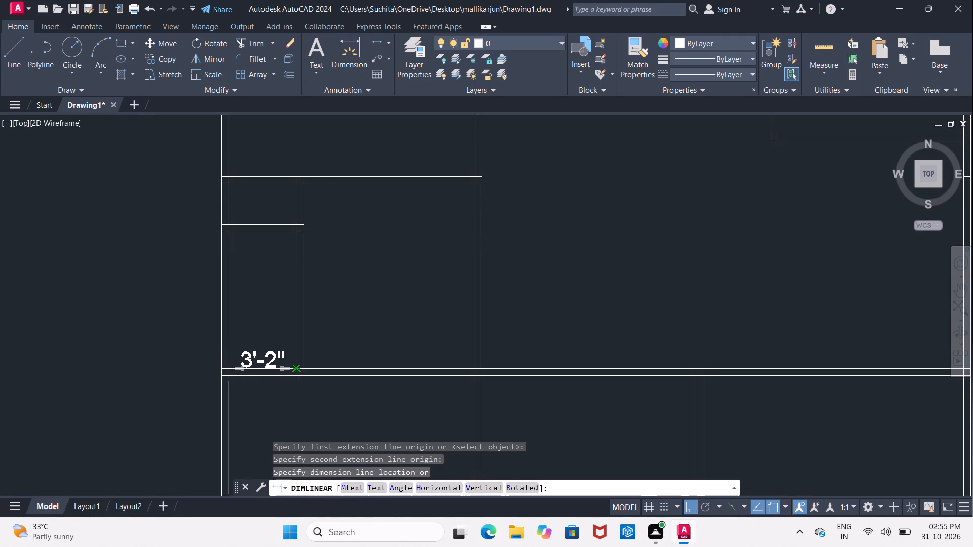
key(Escape)
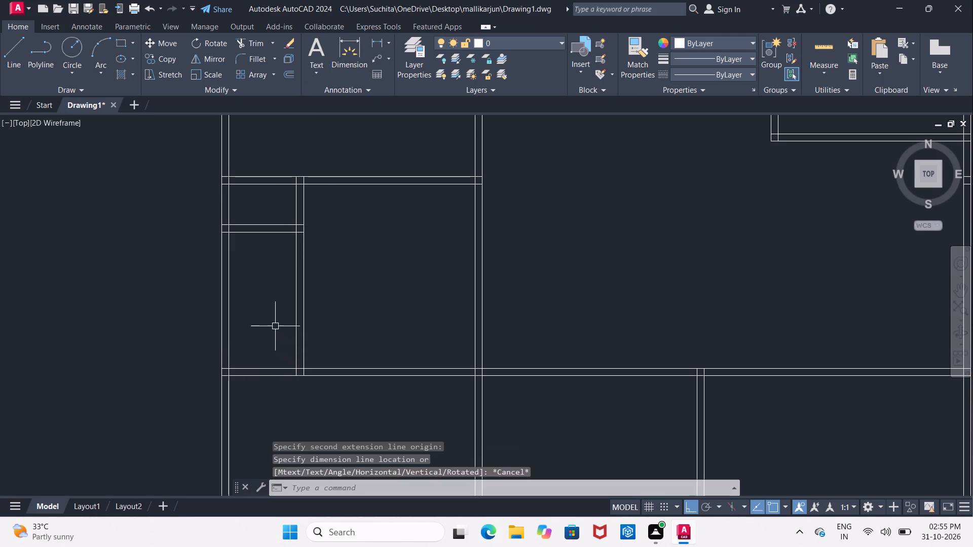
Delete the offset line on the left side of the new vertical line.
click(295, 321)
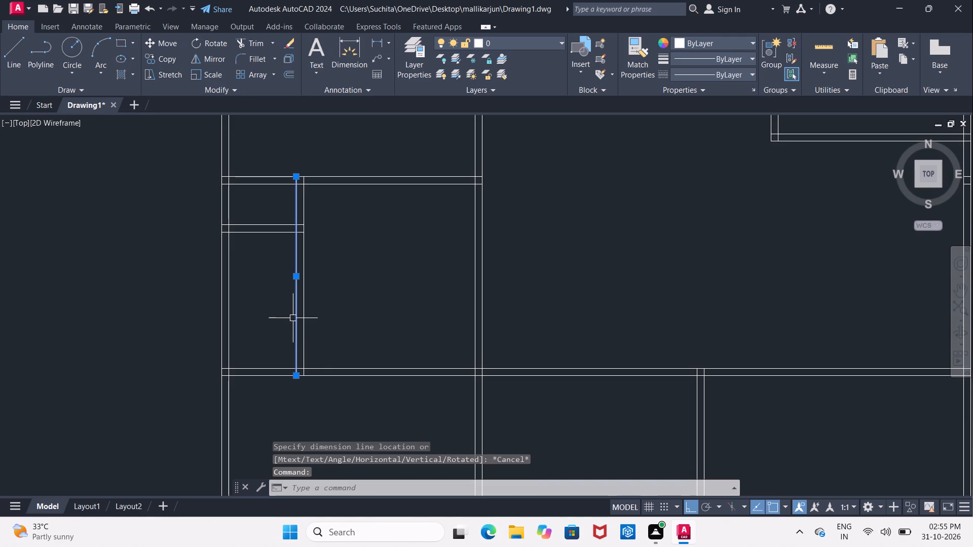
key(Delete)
Offset the new vertical line 4" to the right to form the partition wall.
key(o)
key(Return)
text(4")
key(Return)
click(301, 312)
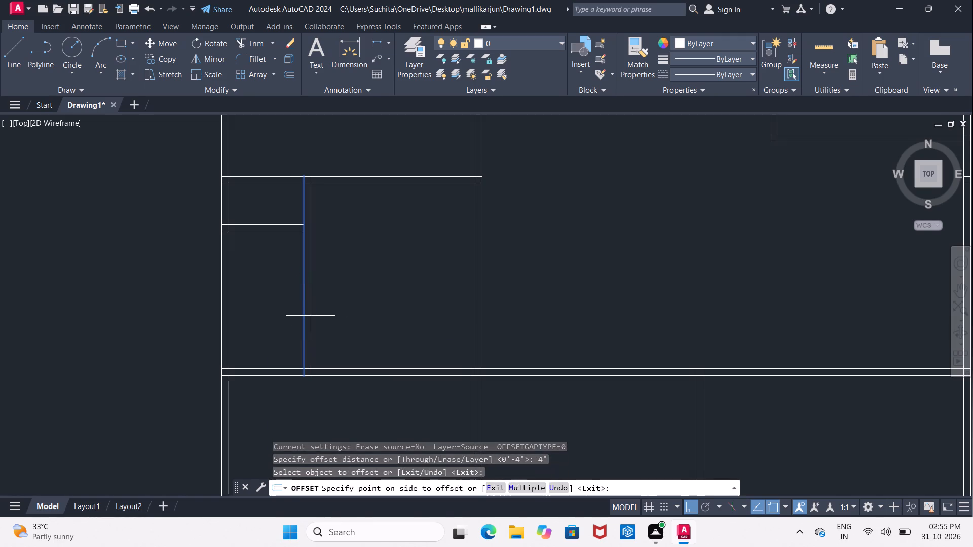
click(322, 315)
middle_drag(331, 318, 314, 328)
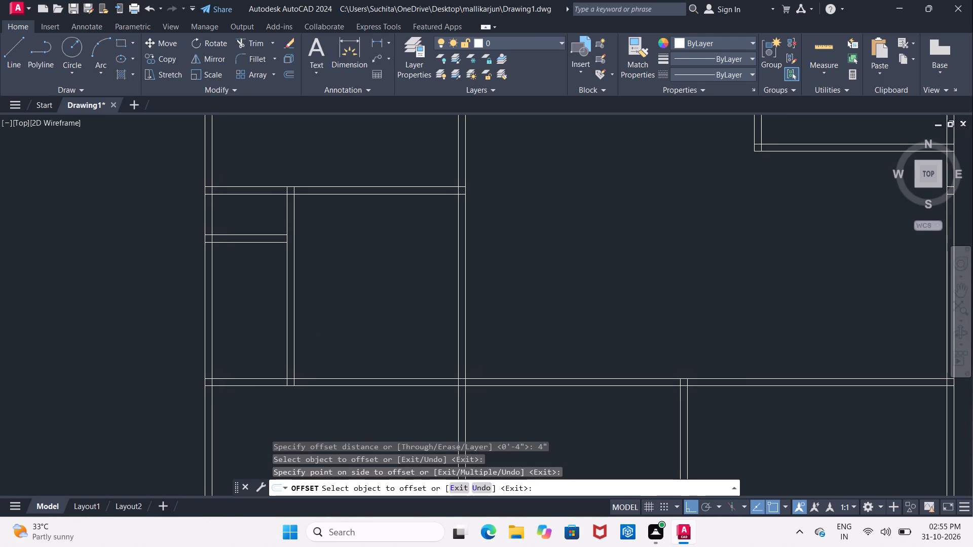
key(Escape)
Trim both lines of the upper-left room's bottom wall between the left outer wall and the new partition.
middle_drag(316, 277, 316, 315)
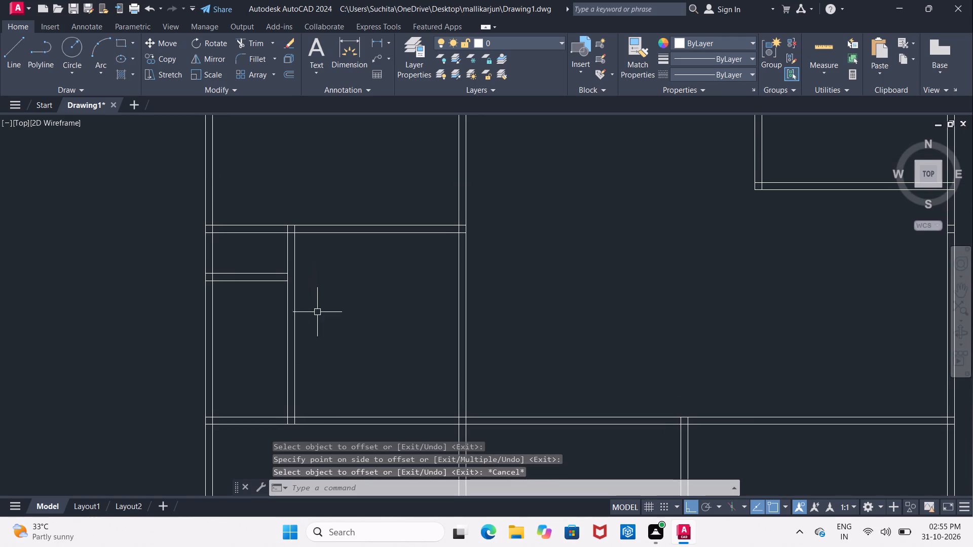
scroll(279, 258, up, 1)
text(TR)
key(space)
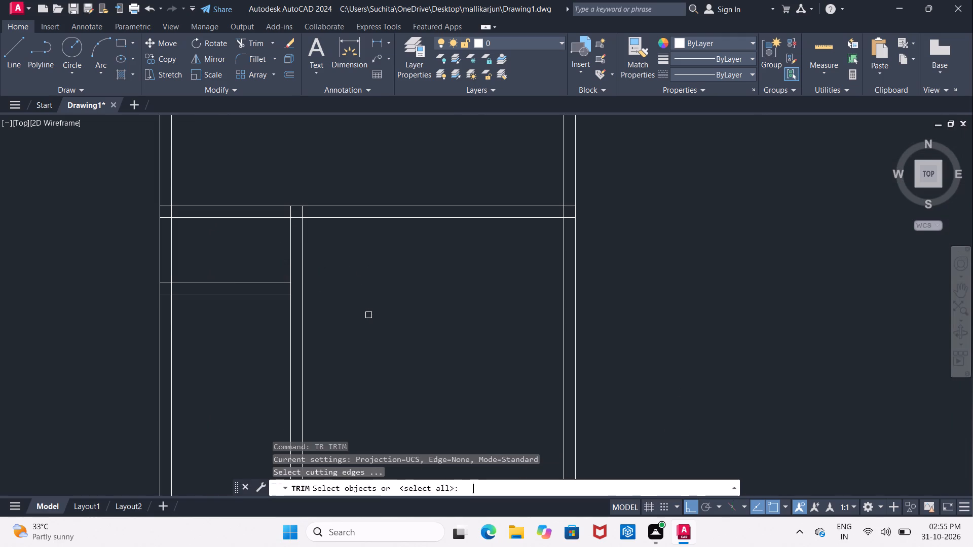
key(space)
click(225, 178)
click(243, 245)
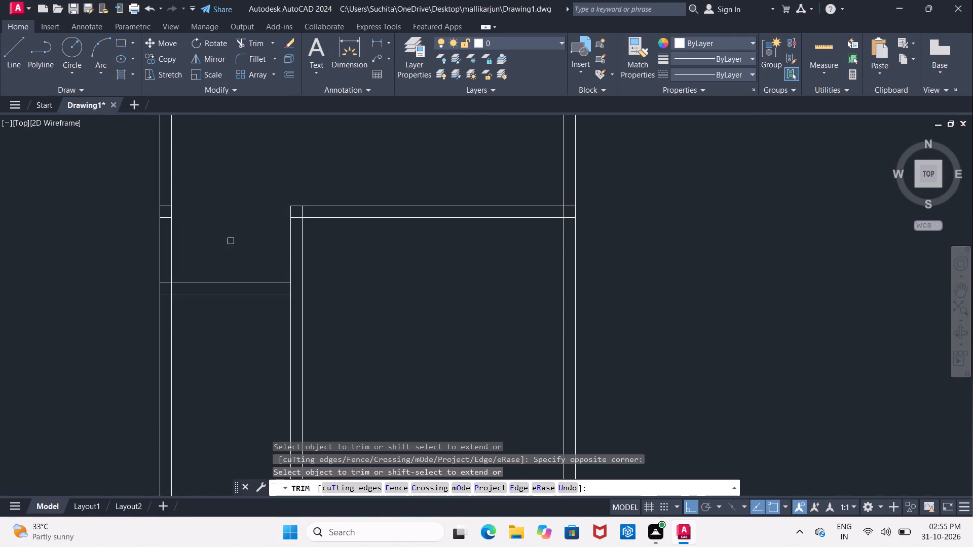
middle_drag(232, 242, 306, 272)
key(Escape)
scroll(244, 255, up, 1)
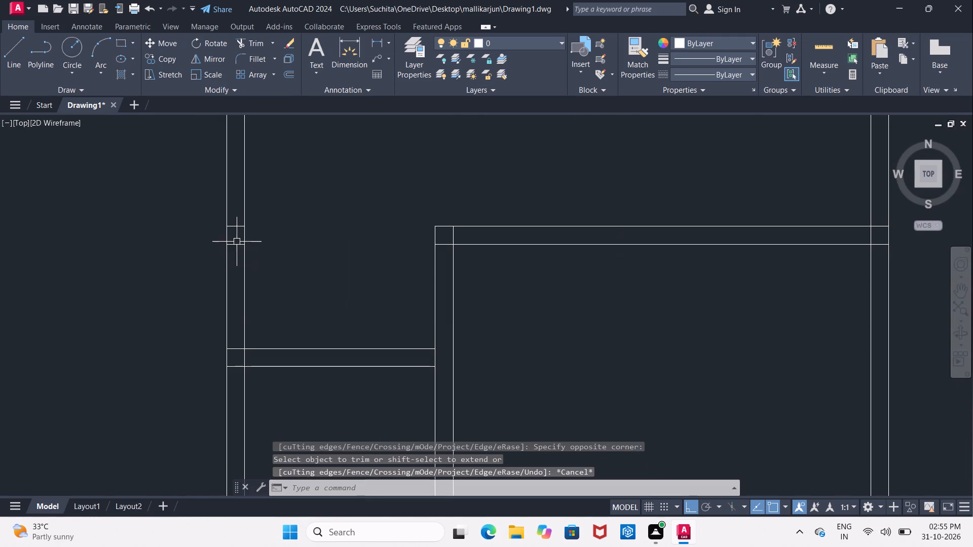
Delete the two short leftover lines between the left outer wall's lines, above the small room's top wall.
click(237, 246)
click(235, 229)
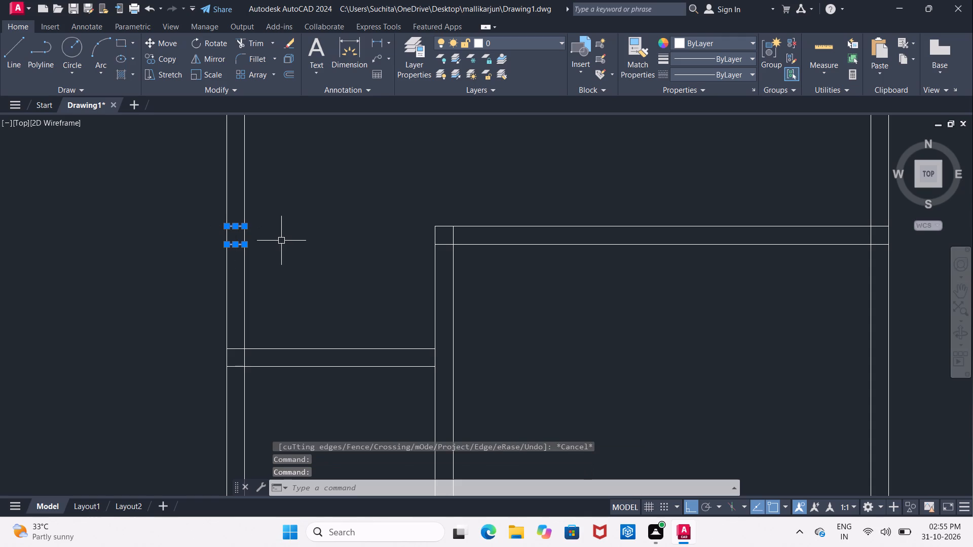
key(Delete)
Offset the right line of the long vertical wall beside the upper-left room 10' to the right.
scroll(278, 252, down, 3)
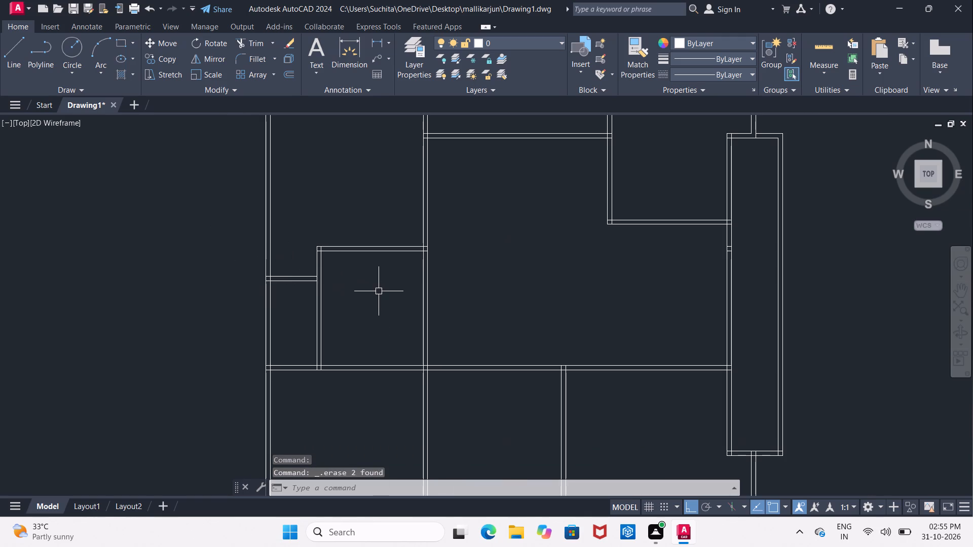
middle_drag(379, 296, 326, 277)
scroll(331, 308, down, 1)
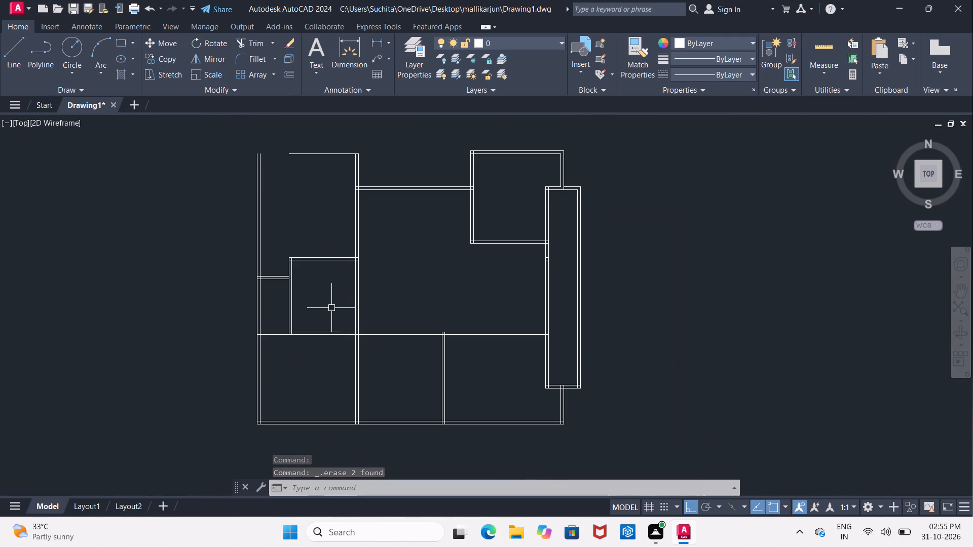
middle_drag(381, 242, 361, 307)
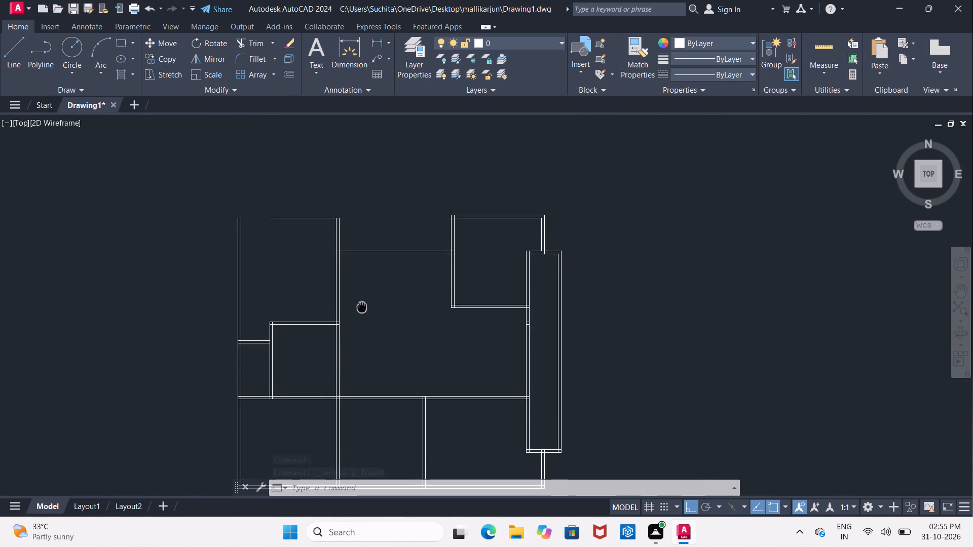
middle_drag(361, 307, 359, 316)
scroll(322, 263, up, 1)
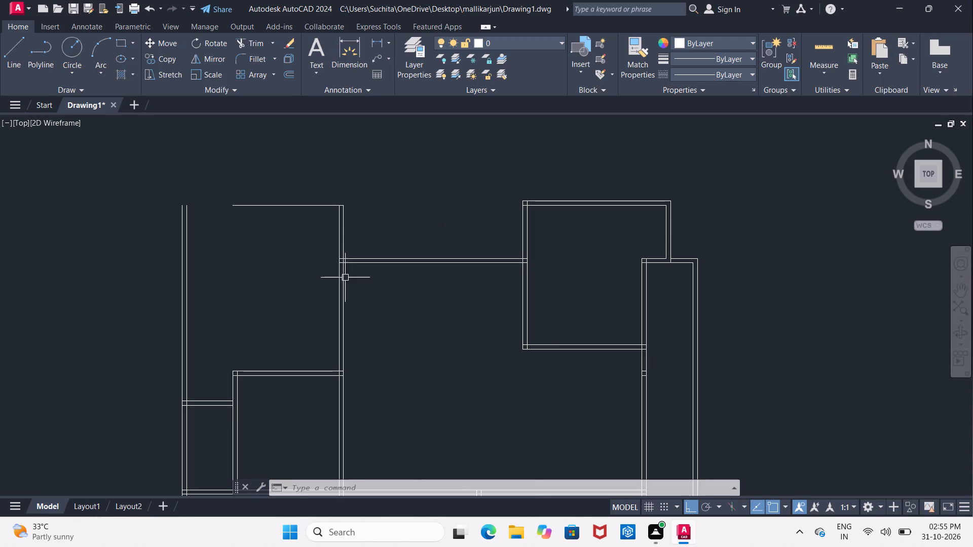
middle_drag(379, 297, 310, 246)
key(Escape)
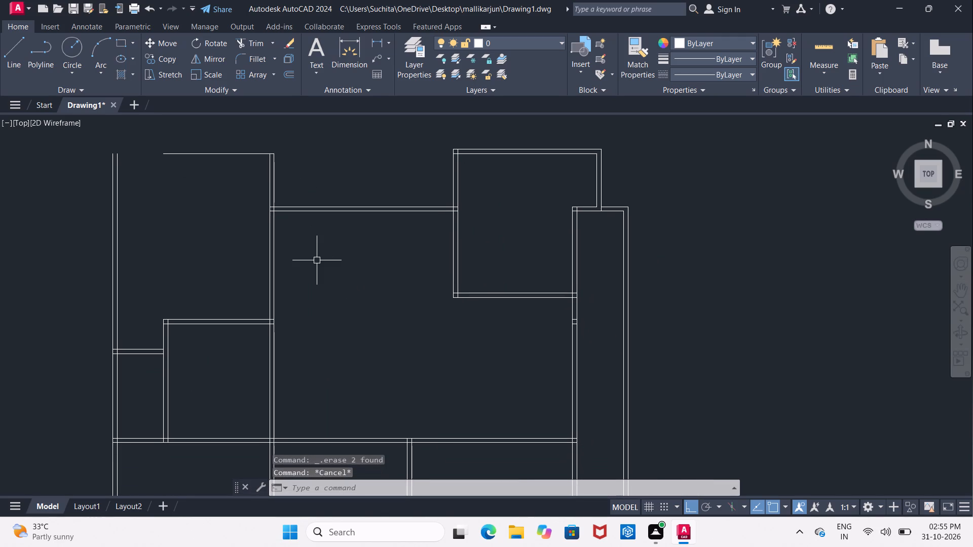
key(o)
key(Return)
text(10')
key(Return)
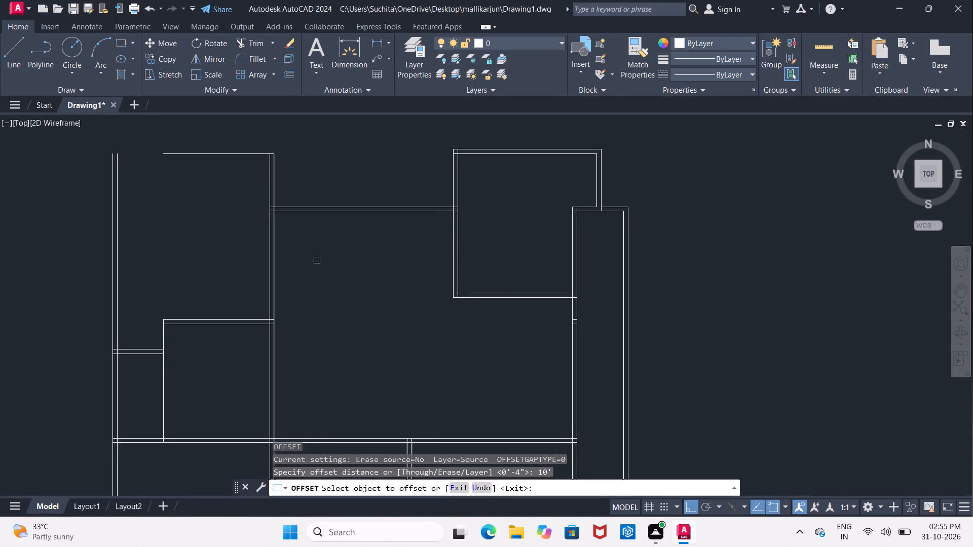
click(277, 287)
click(361, 286)
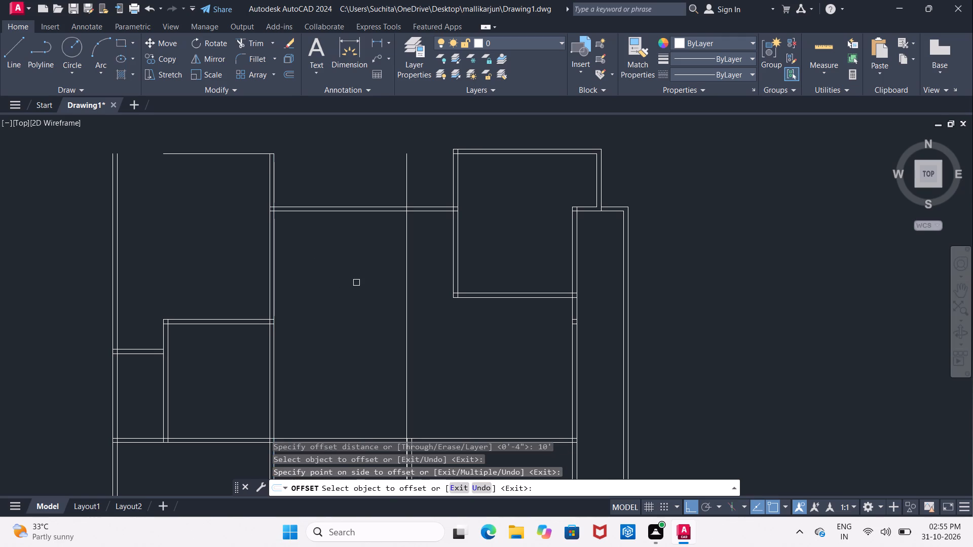
key(Return)
Offset the new vertical line 4" to the right to form a partition wall.
key(Return)
text(4")
key(Return)
click(407, 303)
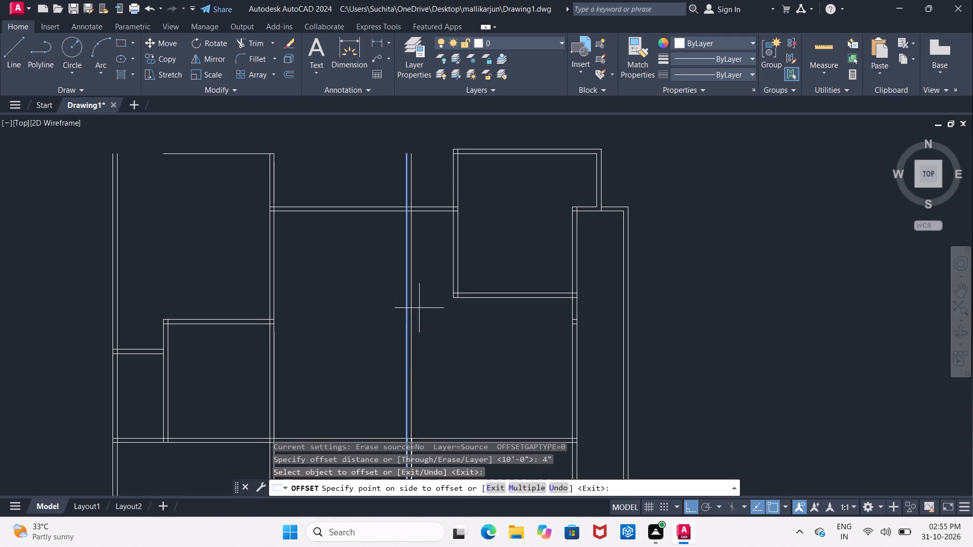
click(425, 309)
middle_drag(442, 328, 426, 197)
scroll(421, 202, down, 1)
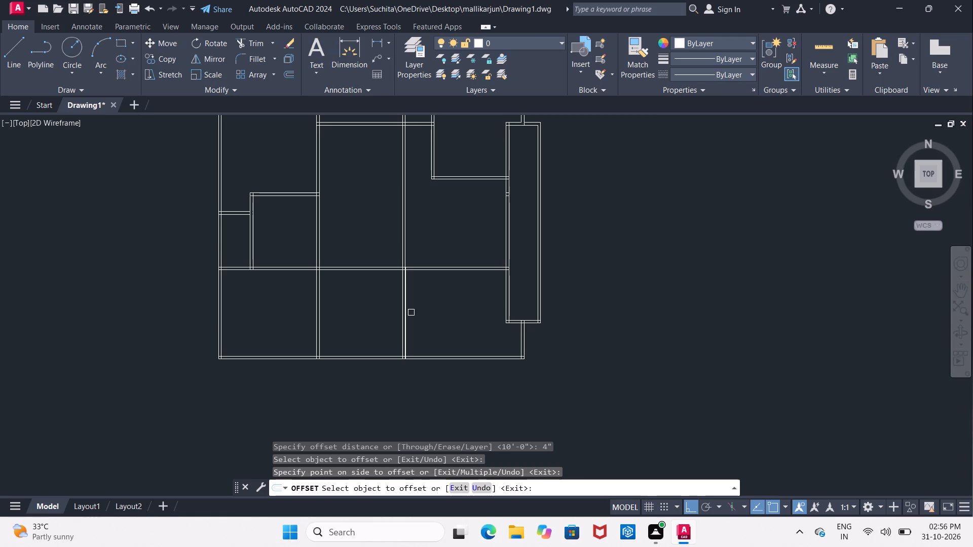
scroll(411, 263, up, 4)
middle_drag(406, 268, 411, 249)
key(Escape)
Delete the two old lower partition lines that nearly overlap the new partition below the long horizontal wall.
click(347, 322)
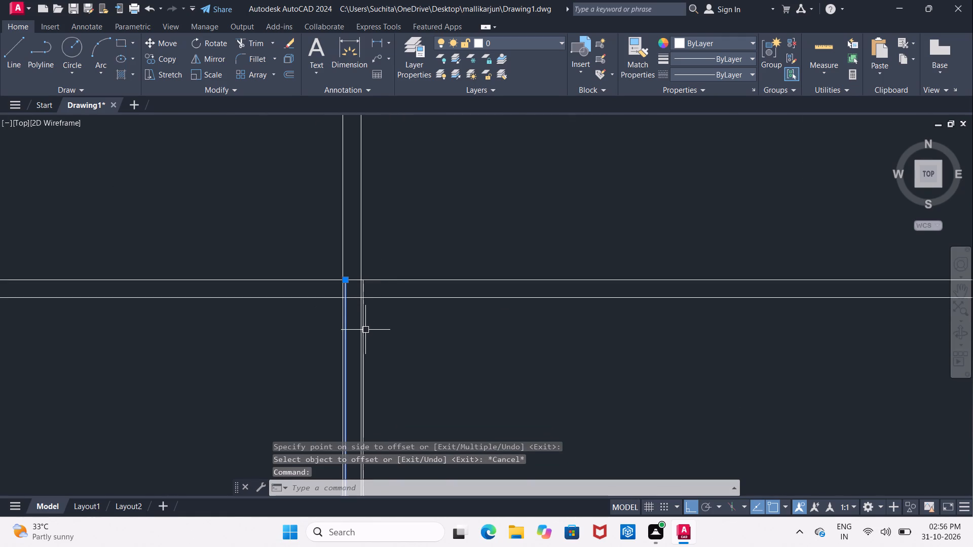
click(365, 329)
key(Delete)
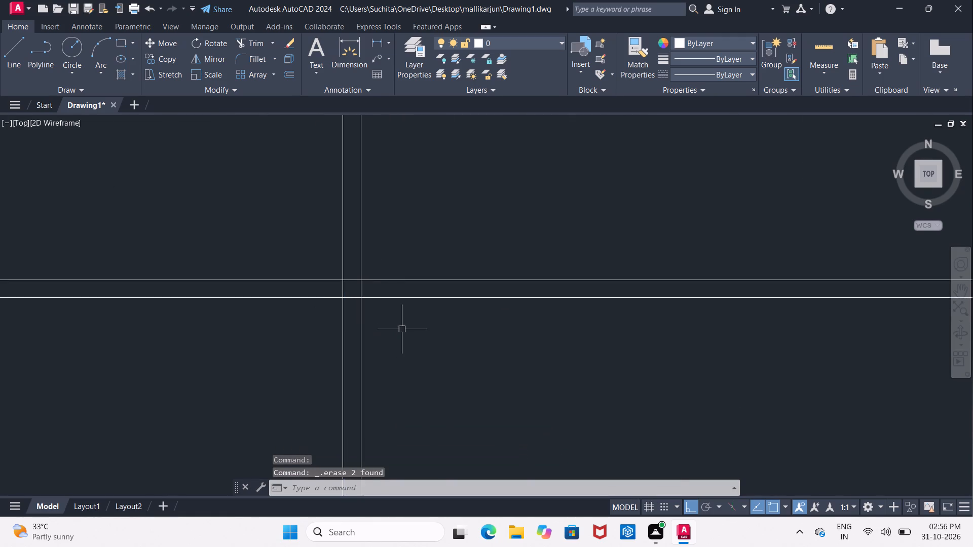
Move the walls of the upper-right room and the adjoining narrow vertical strip left, aligning the room's left wall with the new partition.
scroll(394, 336, down, 4)
middle_drag(414, 218, 415, 249)
scroll(402, 204, up, 2)
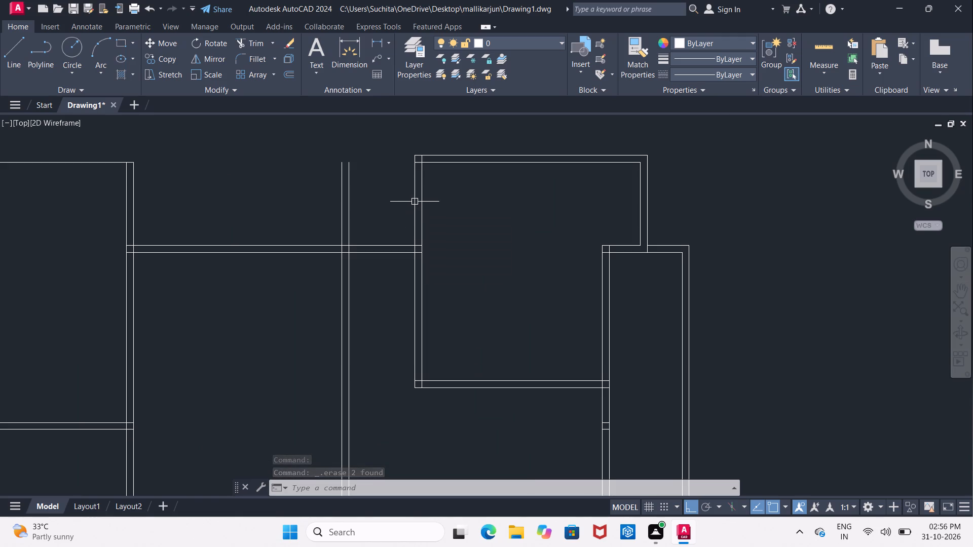
click(415, 202)
click(425, 204)
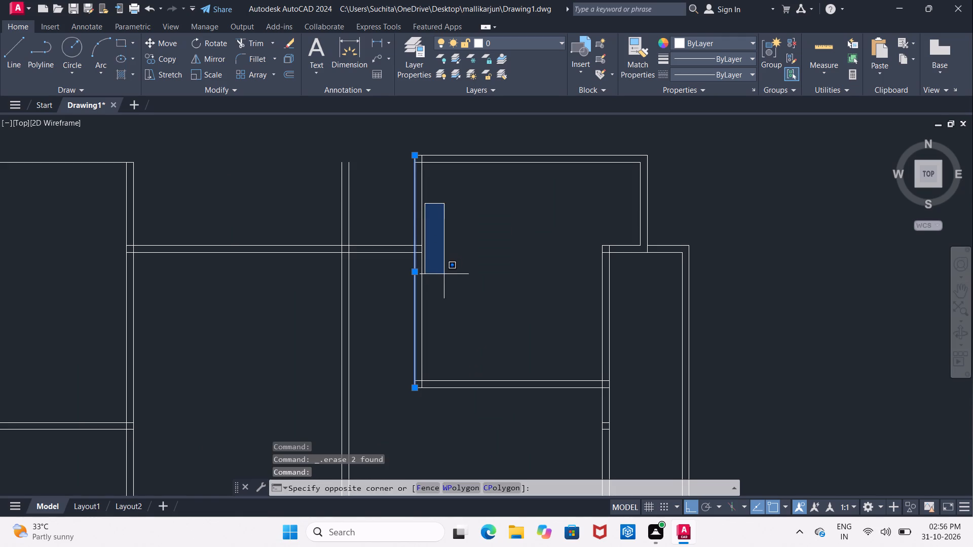
click(468, 267)
click(423, 222)
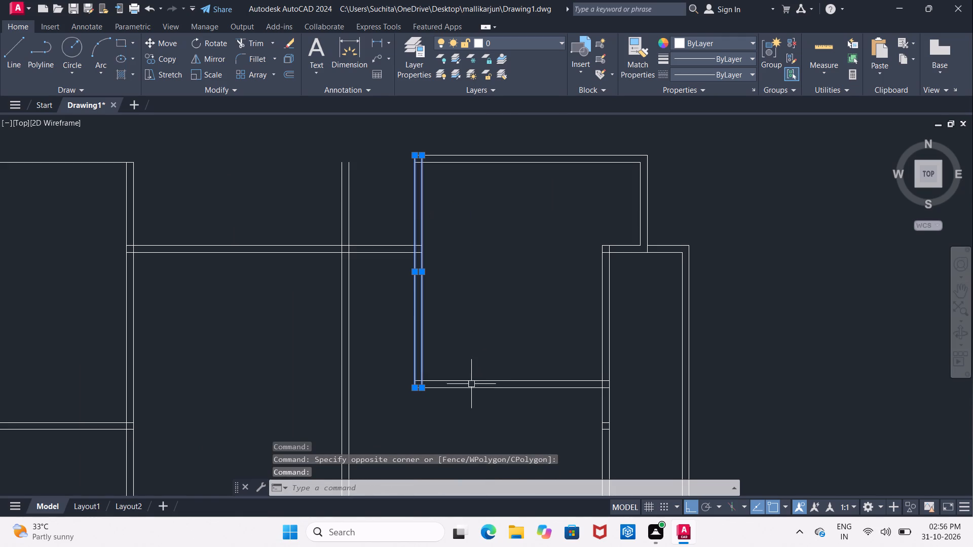
click(471, 378)
click(467, 387)
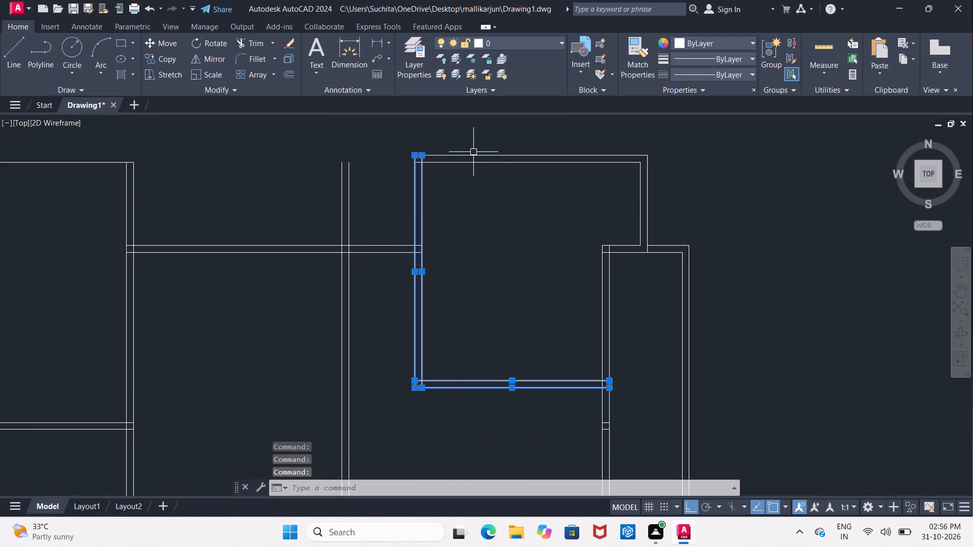
click(473, 155)
click(473, 163)
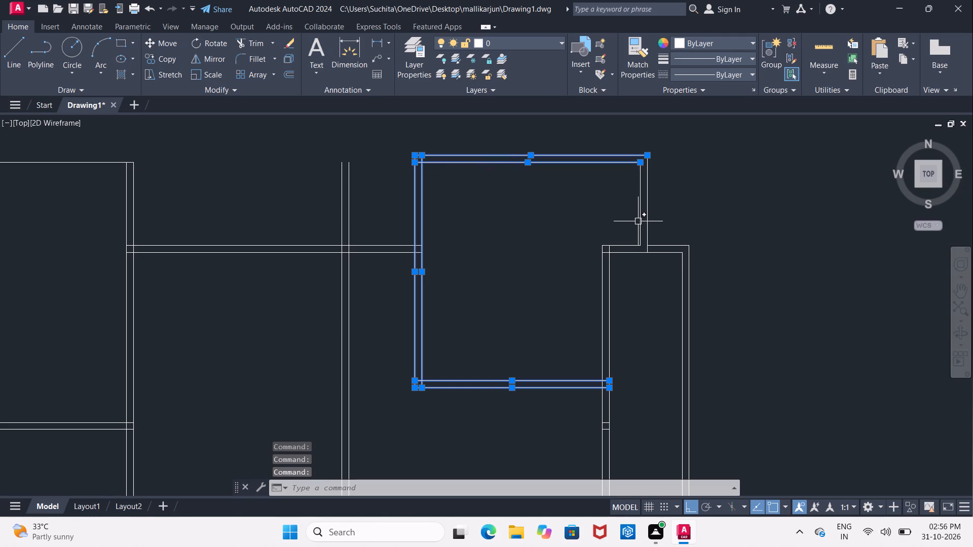
click(639, 219)
click(648, 225)
middle_drag(646, 335, 507, 300)
scroll(480, 291, up, 1)
click(448, 278)
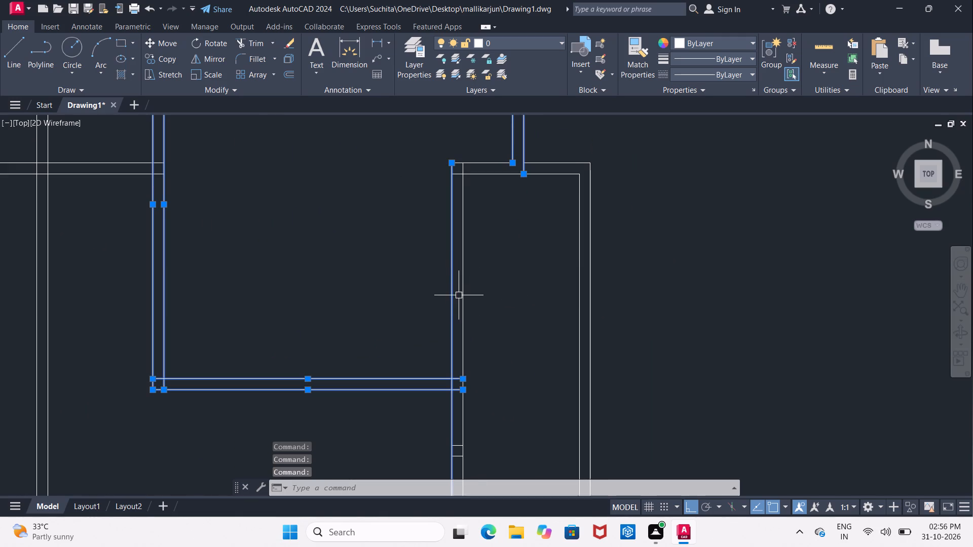
click(461, 294)
click(484, 176)
click(484, 162)
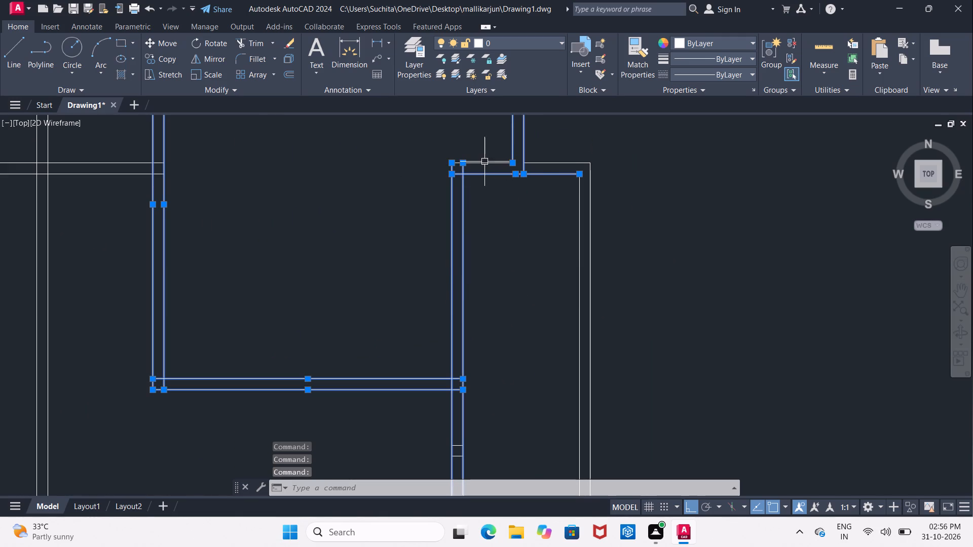
click(560, 162)
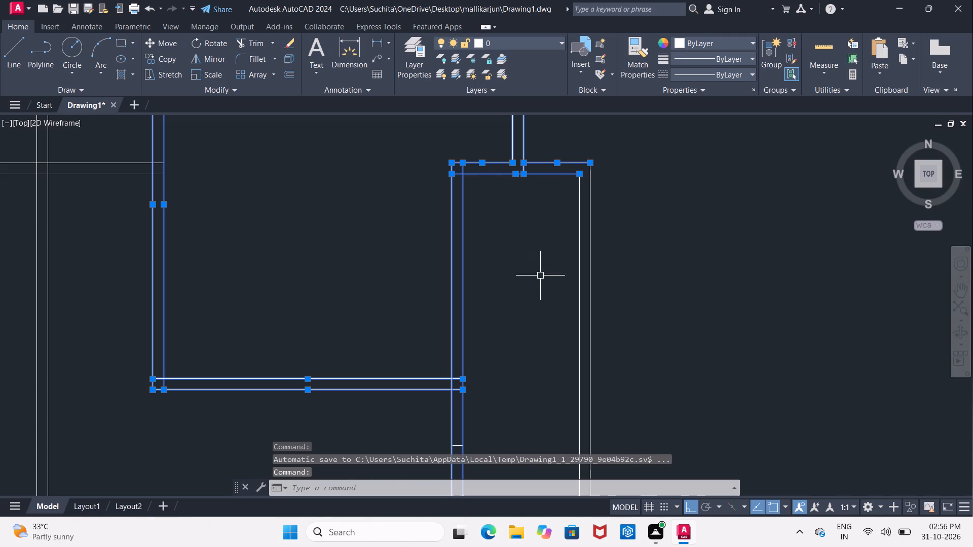
middle_drag(539, 279, 491, 182)
scroll(491, 183, down, 1)
click(516, 259)
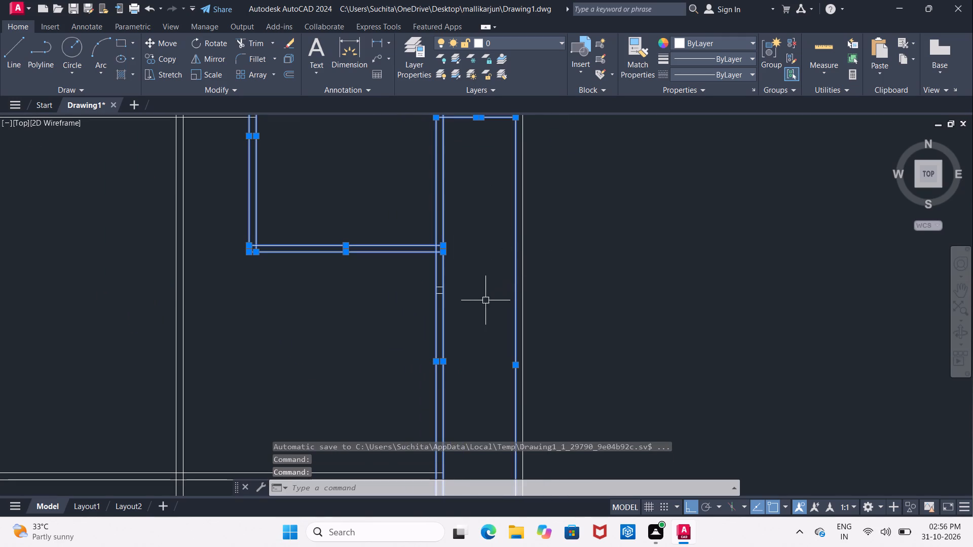
middle_drag(493, 301, 438, 198)
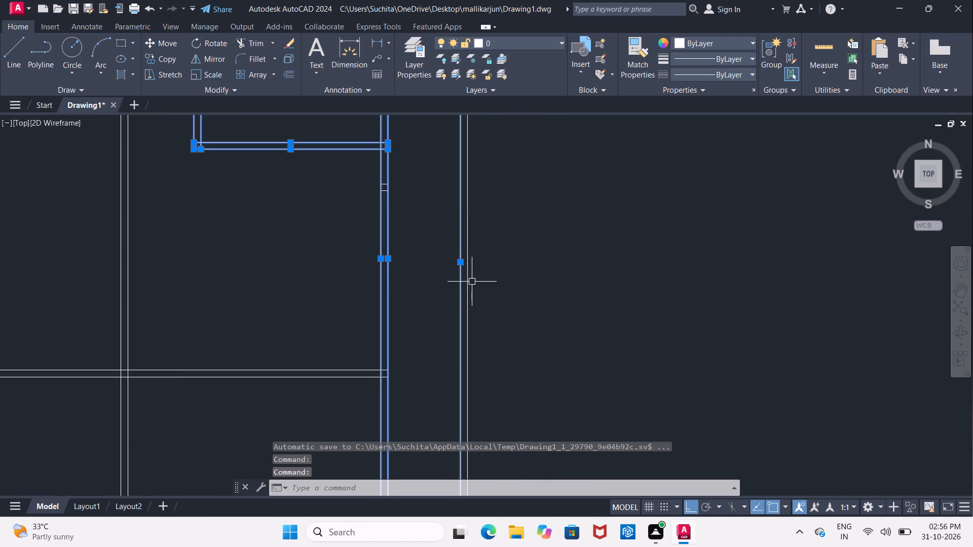
click(470, 285)
click(490, 288)
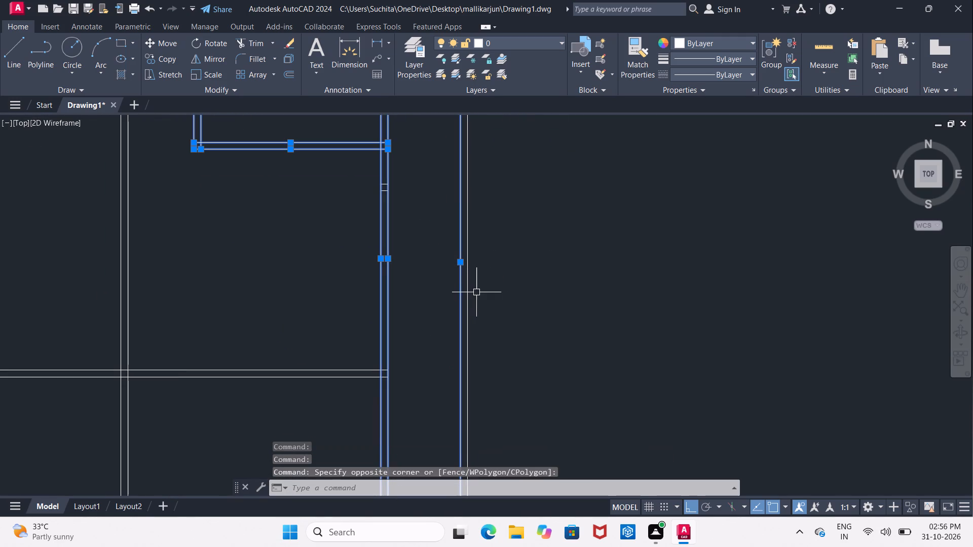
click(468, 293)
scroll(503, 301, down, 3)
middle_drag(549, 301, 503, 264)
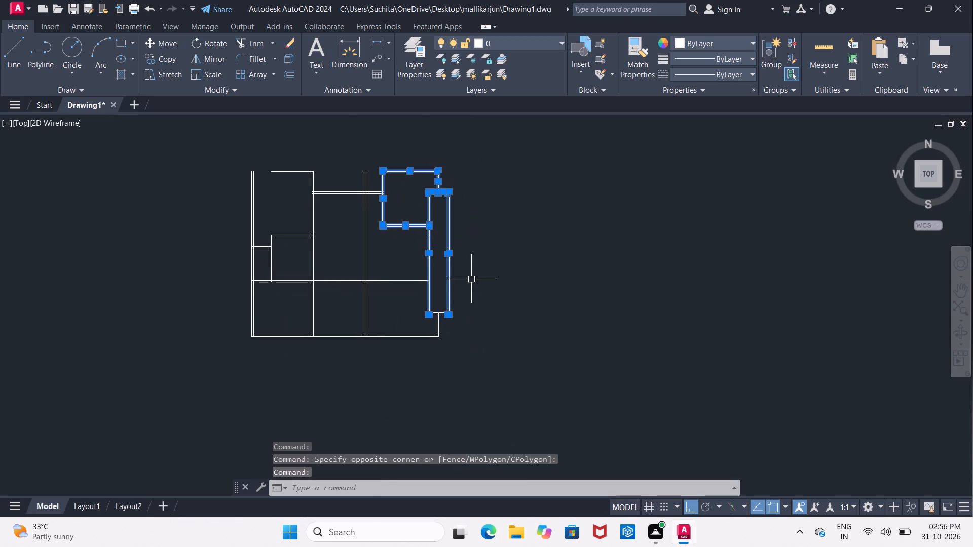
scroll(442, 319, up, 2)
middle_drag(415, 288, 433, 426)
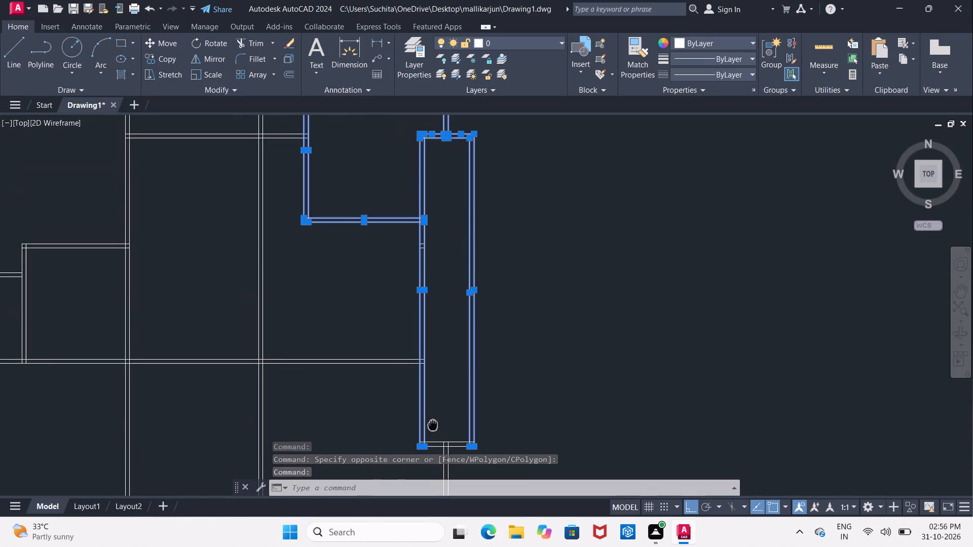
middle_drag(433, 426, 438, 299)
scroll(444, 322, up, 3)
click(427, 308)
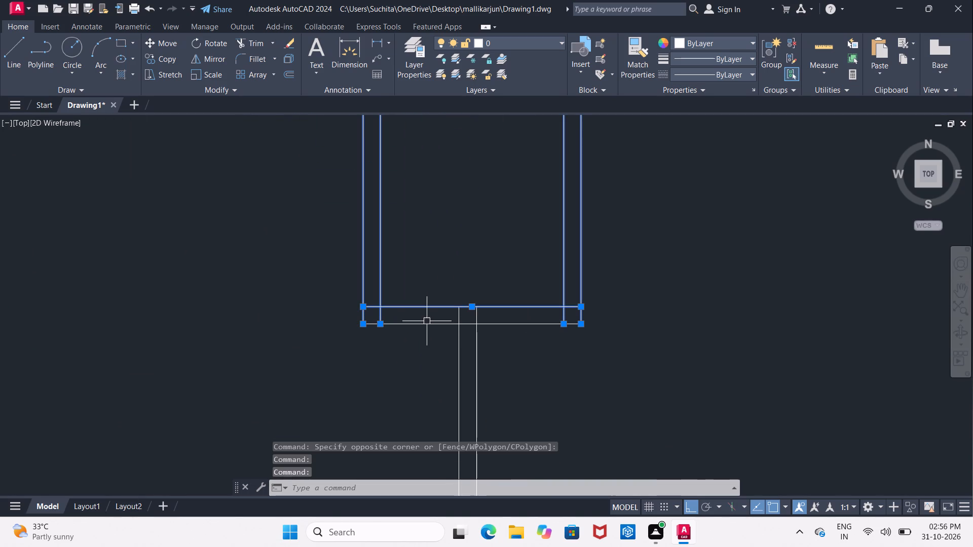
click(427, 324)
scroll(444, 244, down, 3)
middle_drag(452, 199, 450, 351)
middle_drag(334, 250, 338, 268)
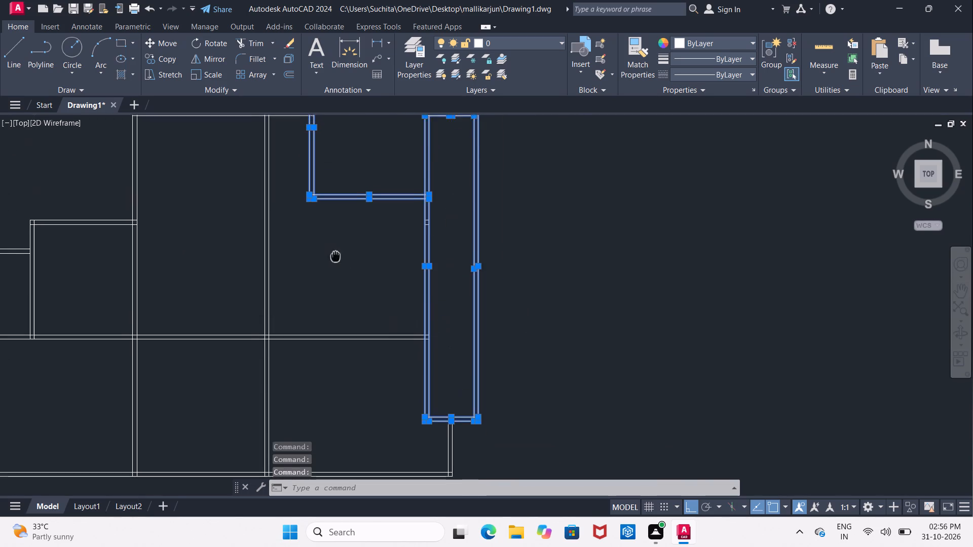
middle_drag(338, 268, 366, 380)
scroll(318, 260, up, 1)
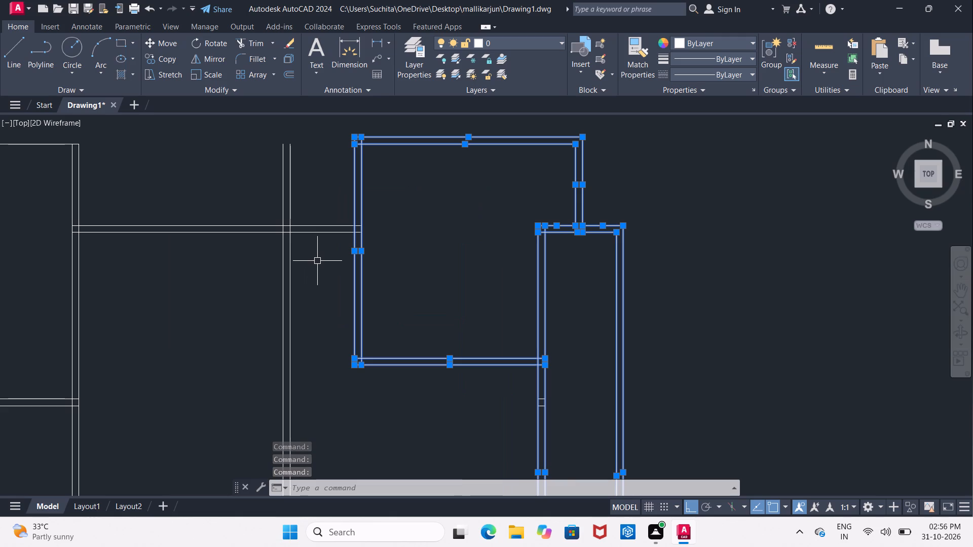
click(165, 42)
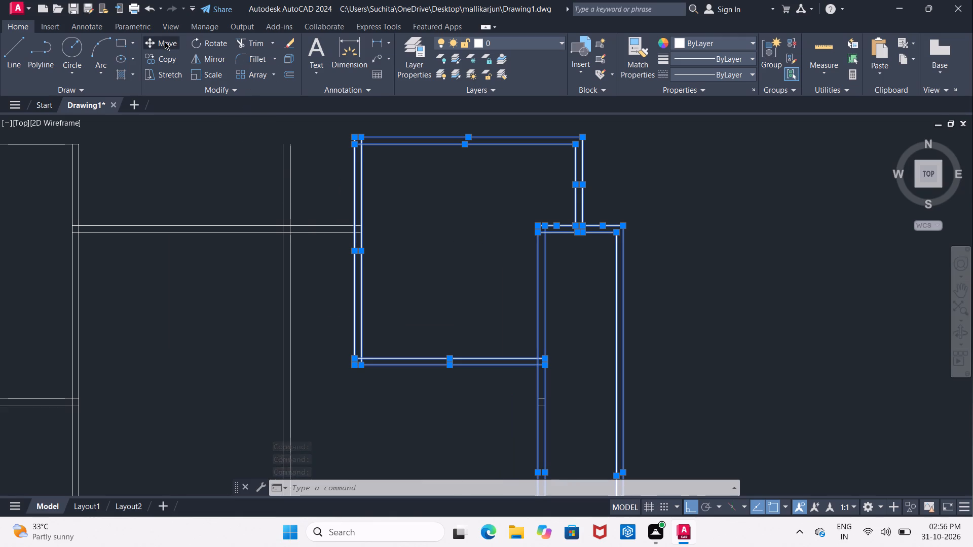
click(351, 227)
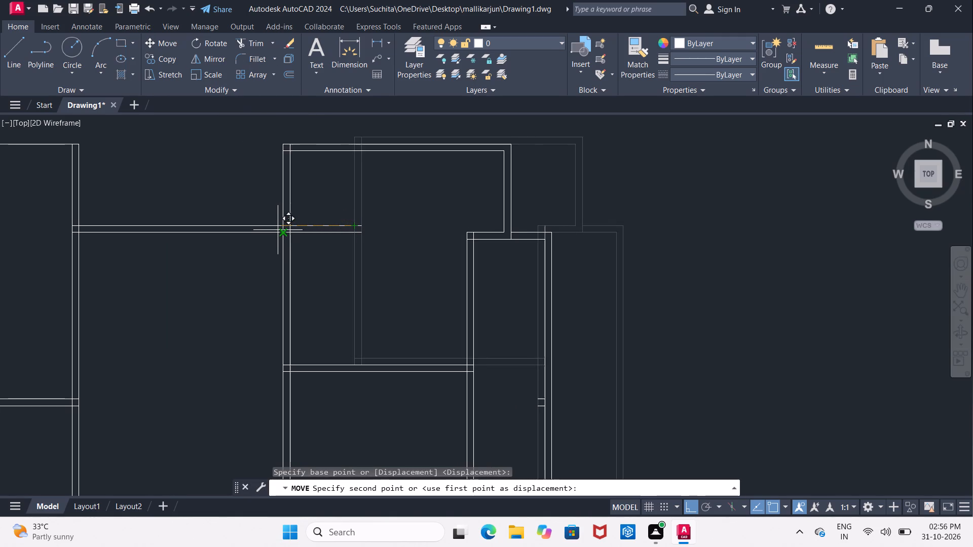
click(280, 230)
scroll(334, 245, down, 2)
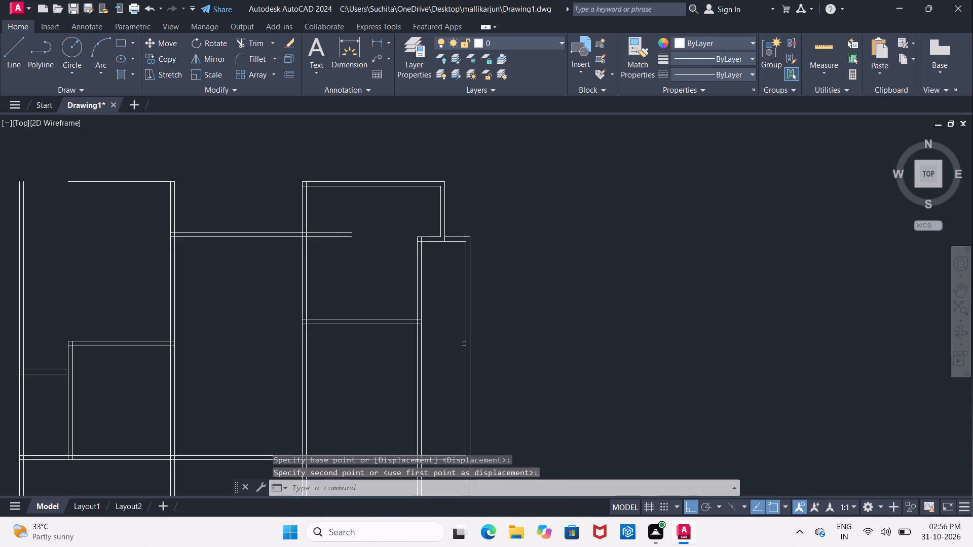
scroll(349, 263, down, 1)
middle_drag(346, 269, 347, 254)
key(Escape)
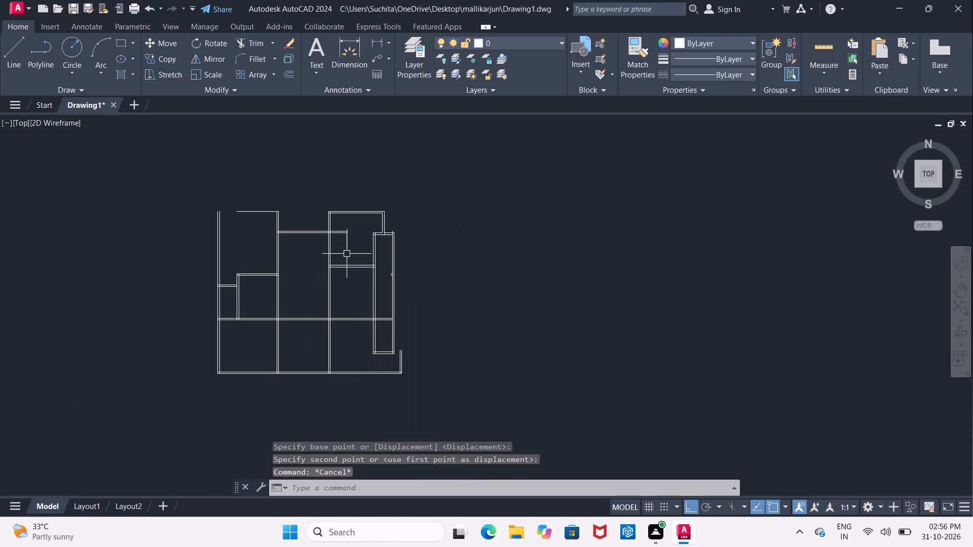
Trim both lines of the upper middle horizontal wall where they overrun into the moved upper-right room.
scroll(346, 251, up, 3)
key(t)
key(r)
key(space)
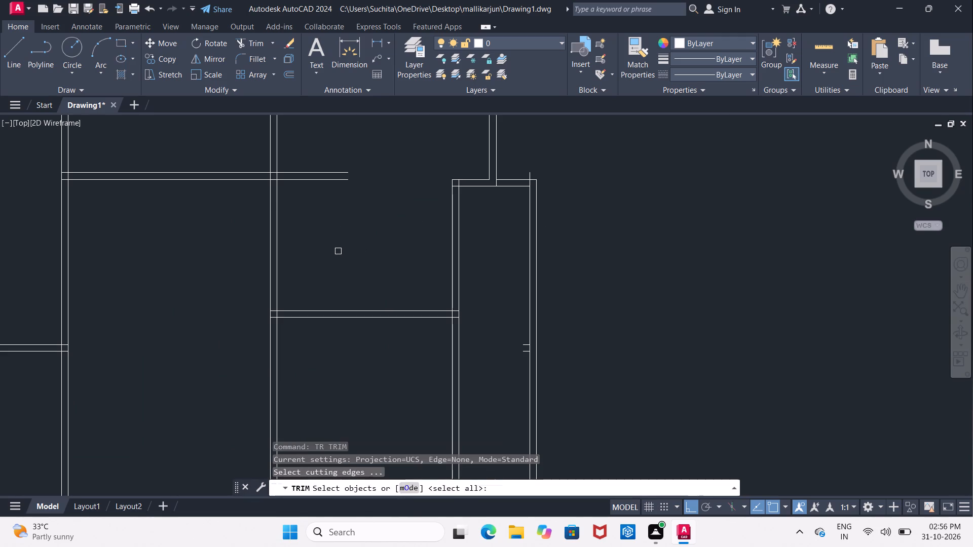
key(space)
drag(303, 153, 304, 159)
click(324, 223)
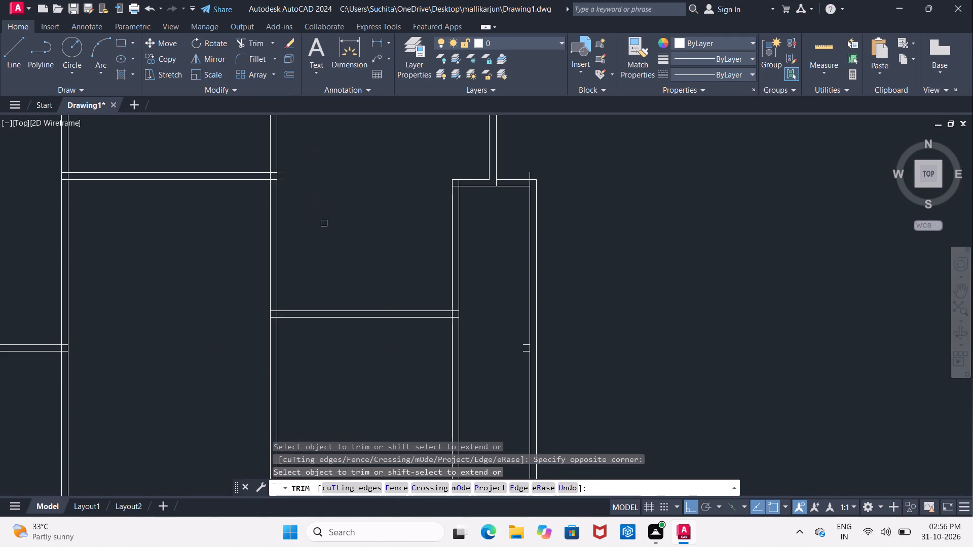
middle_drag(352, 222, 245, 248)
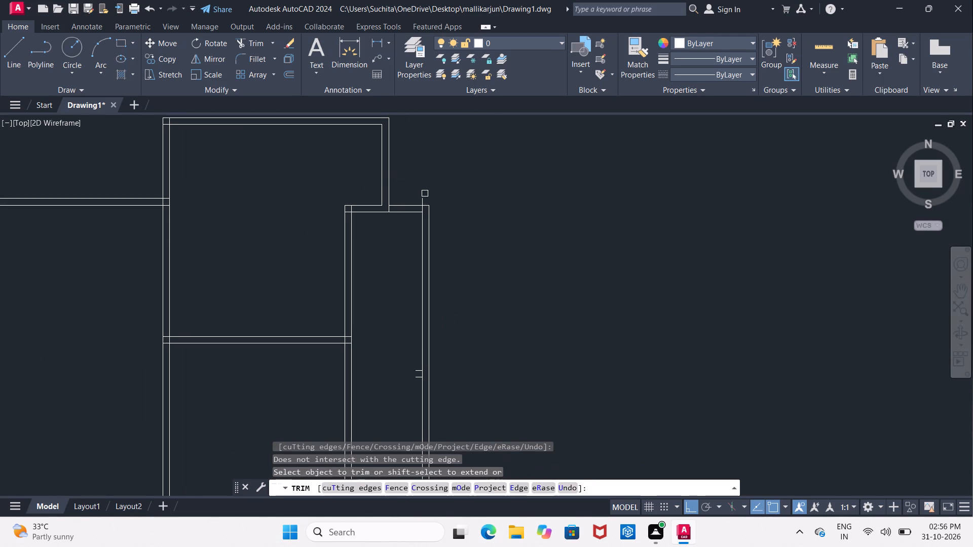
Trim the overrun of the narrow strip's inner right wall line above its top wall.
click(423, 198)
key(Escape)
Delete the two short leftover horizontal line stubs beside the inner right wall line of the narrow strip.
scroll(419, 376, up, 1)
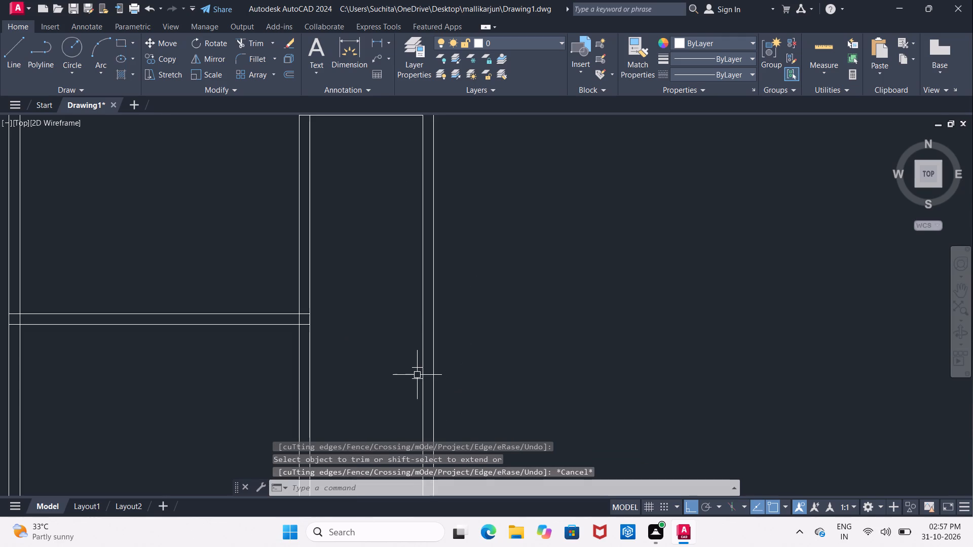
middle_drag(417, 375, 412, 318)
click(410, 312)
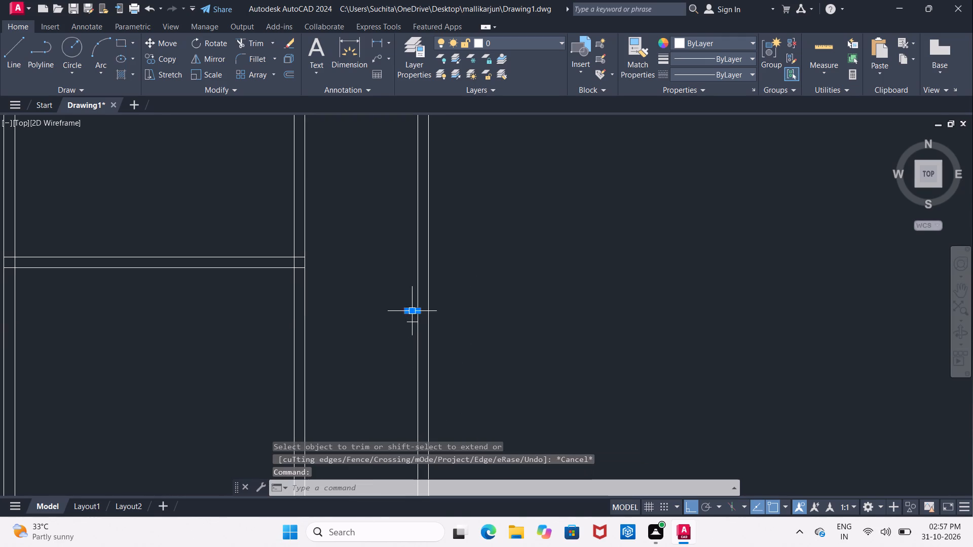
click(410, 321)
key(Delete)
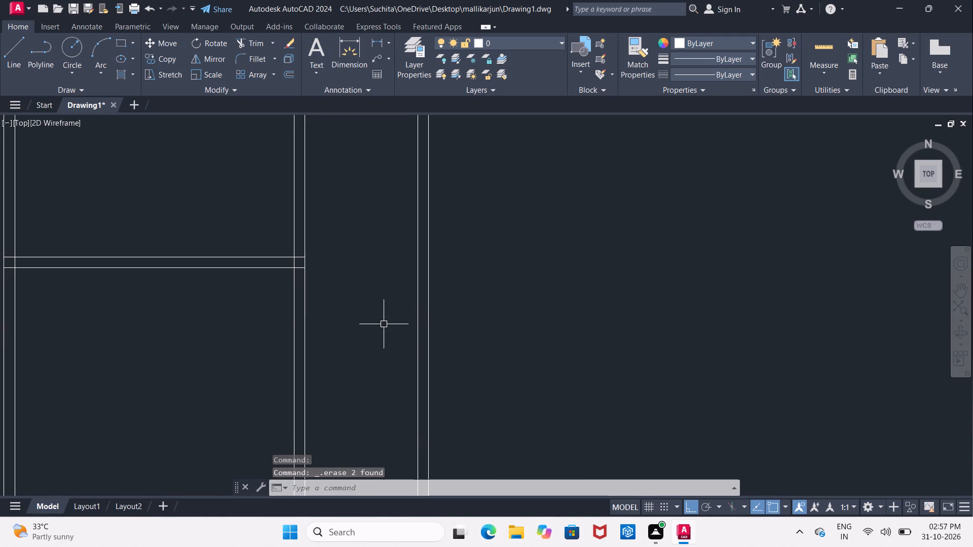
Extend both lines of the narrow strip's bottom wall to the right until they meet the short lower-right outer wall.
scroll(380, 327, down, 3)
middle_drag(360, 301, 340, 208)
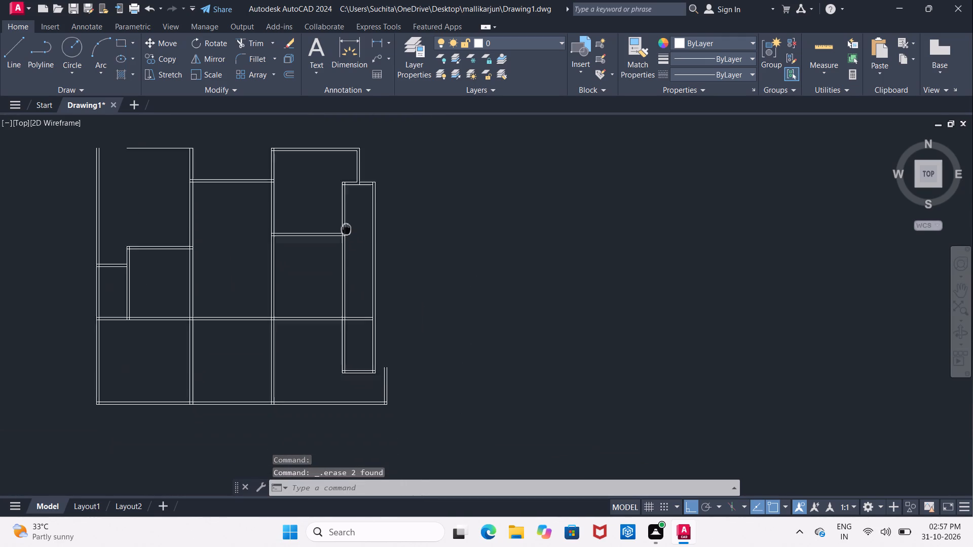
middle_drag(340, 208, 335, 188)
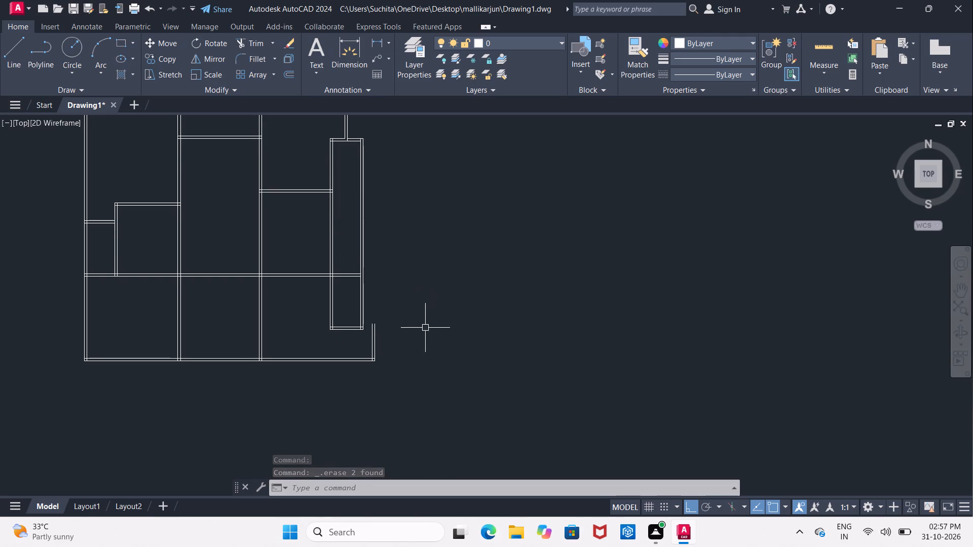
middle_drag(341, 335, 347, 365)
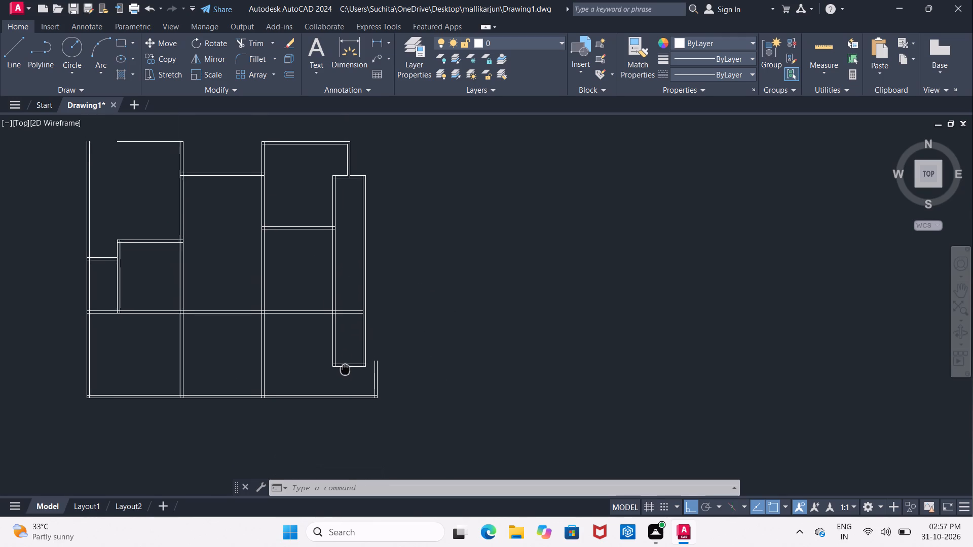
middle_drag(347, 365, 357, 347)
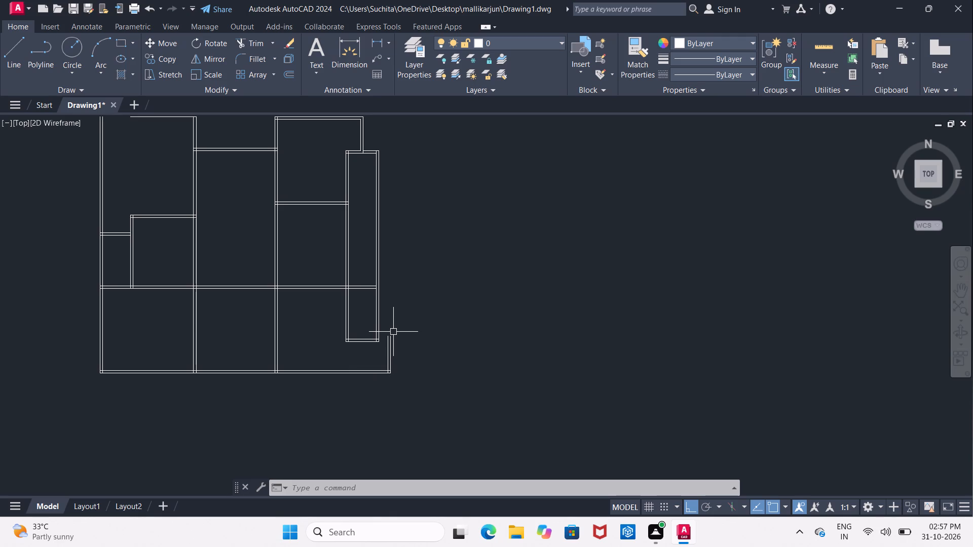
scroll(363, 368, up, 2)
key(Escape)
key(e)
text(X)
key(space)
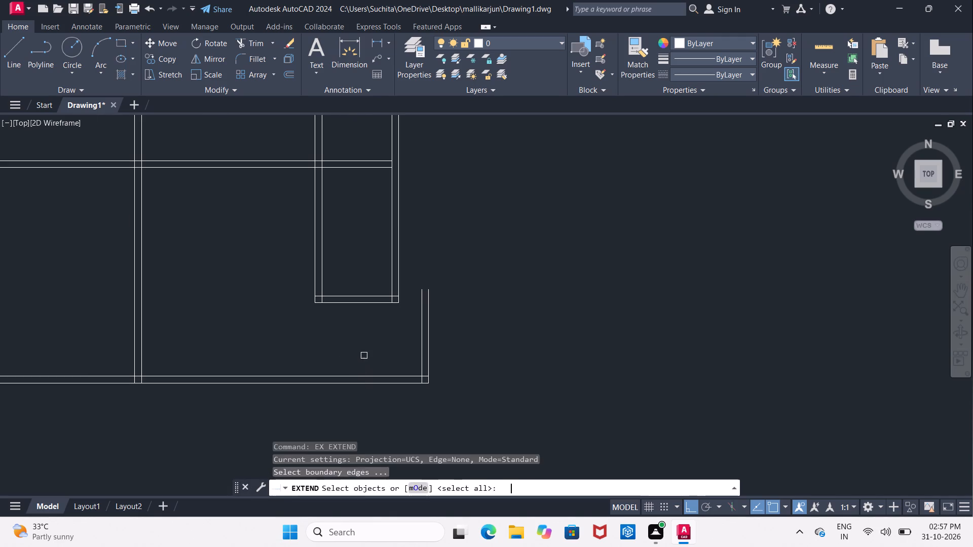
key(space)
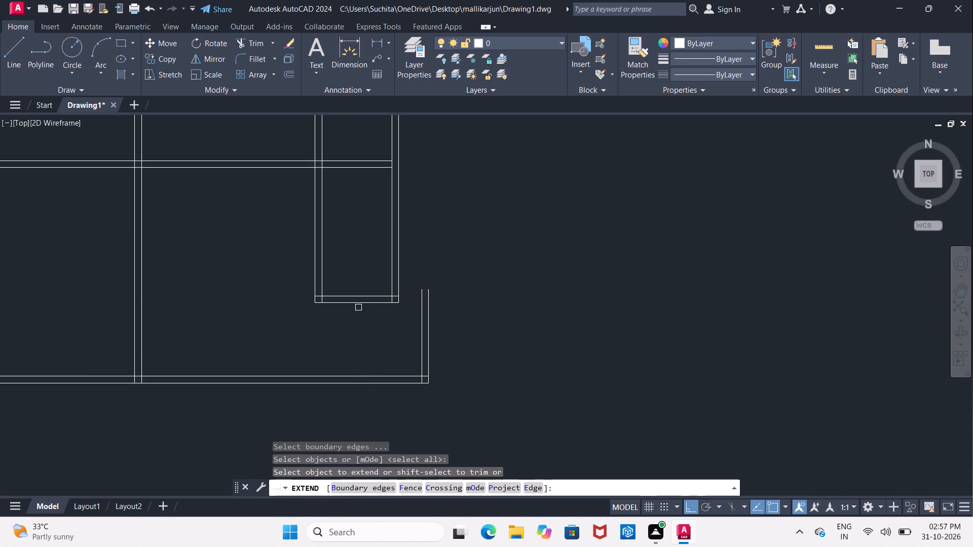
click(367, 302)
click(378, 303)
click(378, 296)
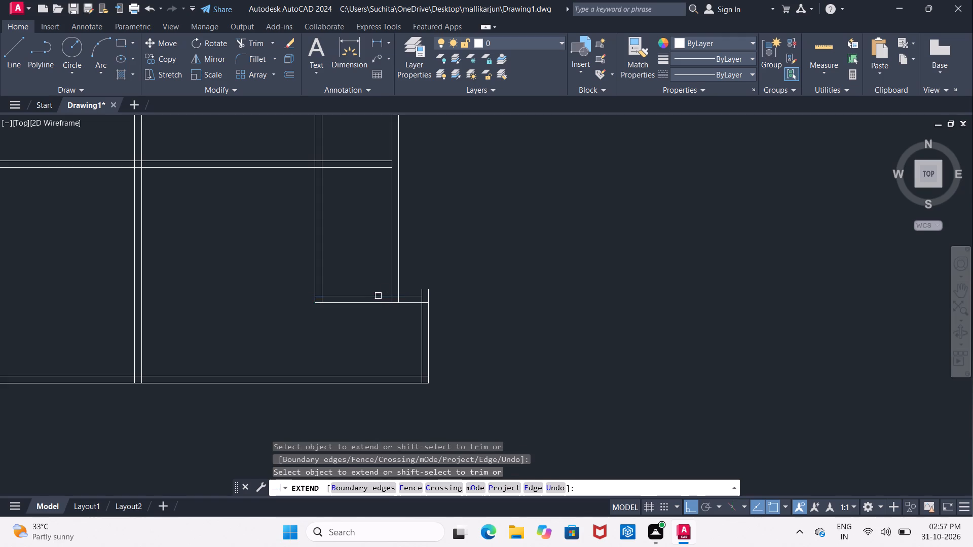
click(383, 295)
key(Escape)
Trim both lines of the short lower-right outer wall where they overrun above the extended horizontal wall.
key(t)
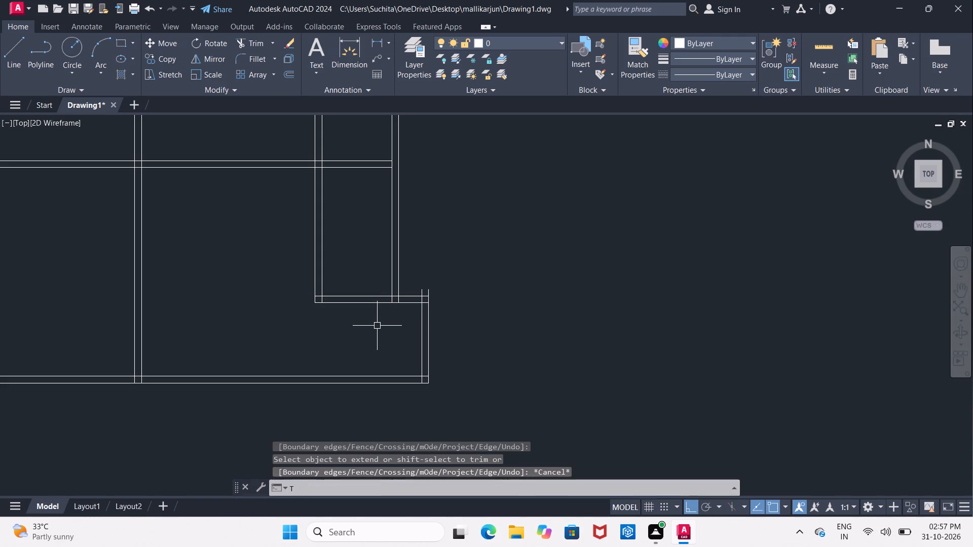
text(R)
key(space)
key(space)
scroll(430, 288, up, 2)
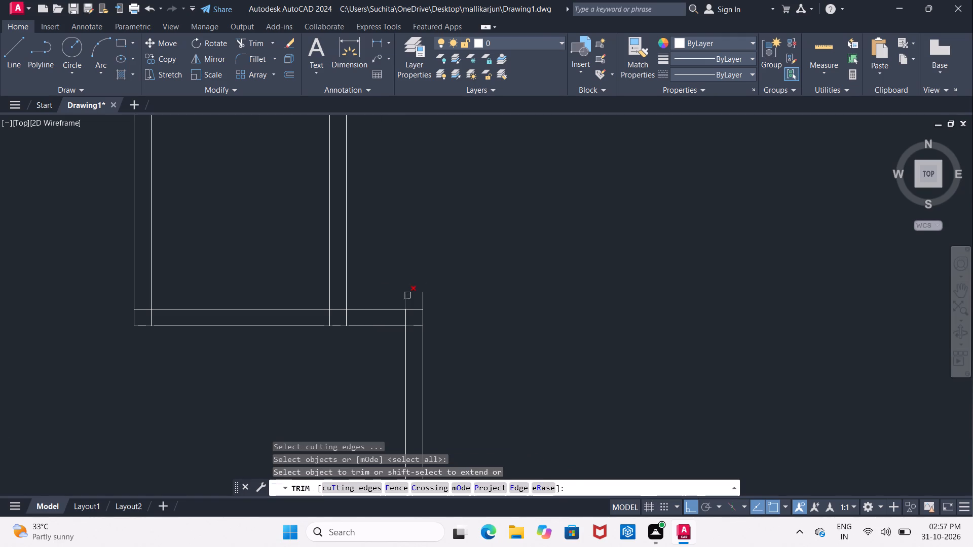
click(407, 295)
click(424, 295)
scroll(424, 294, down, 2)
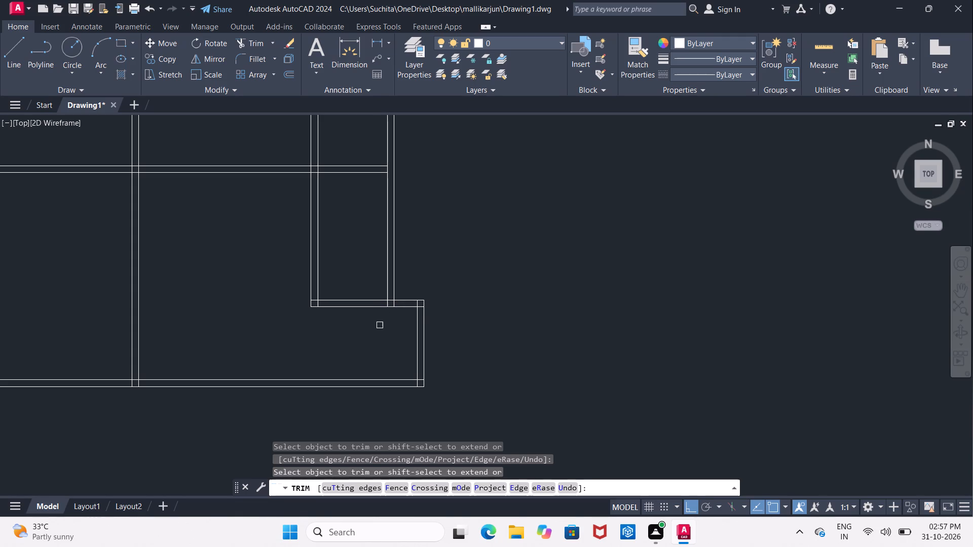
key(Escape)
Extend both lines of the narrow strip's right wall down through the bottom outer wall.
scroll(380, 325, down, 4)
scroll(378, 328, up, 3)
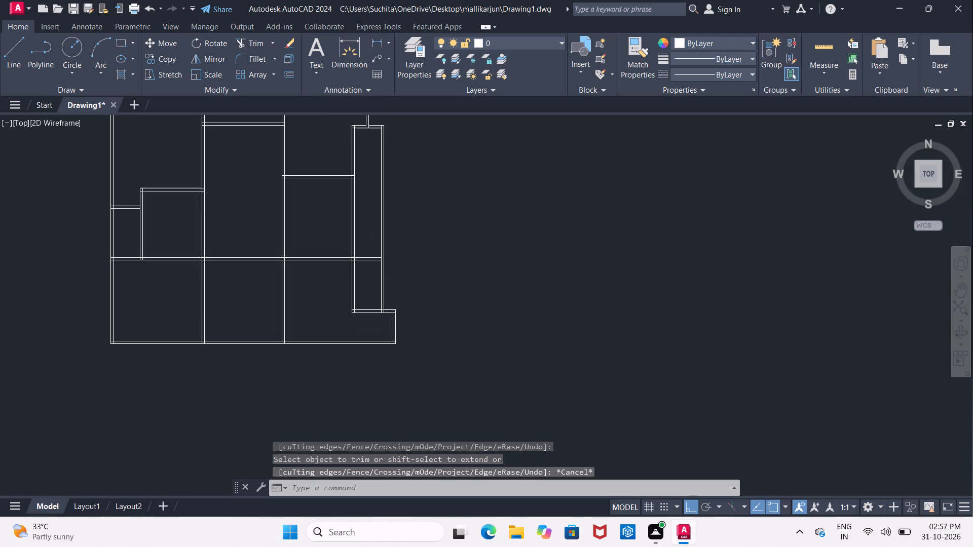
middle_drag(378, 330, 378, 342)
key(Escape)
key(e)
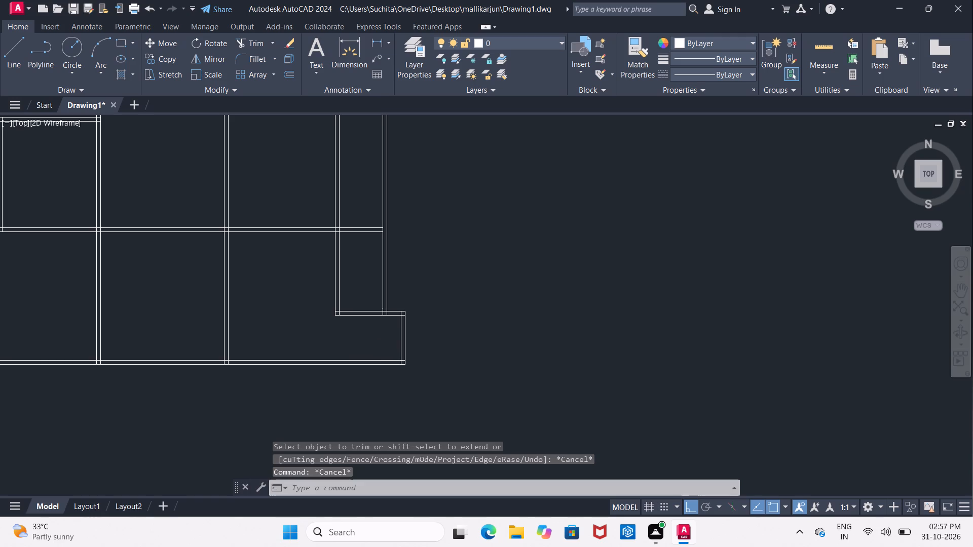
key(x)
key(space)
key(space)
click(383, 304)
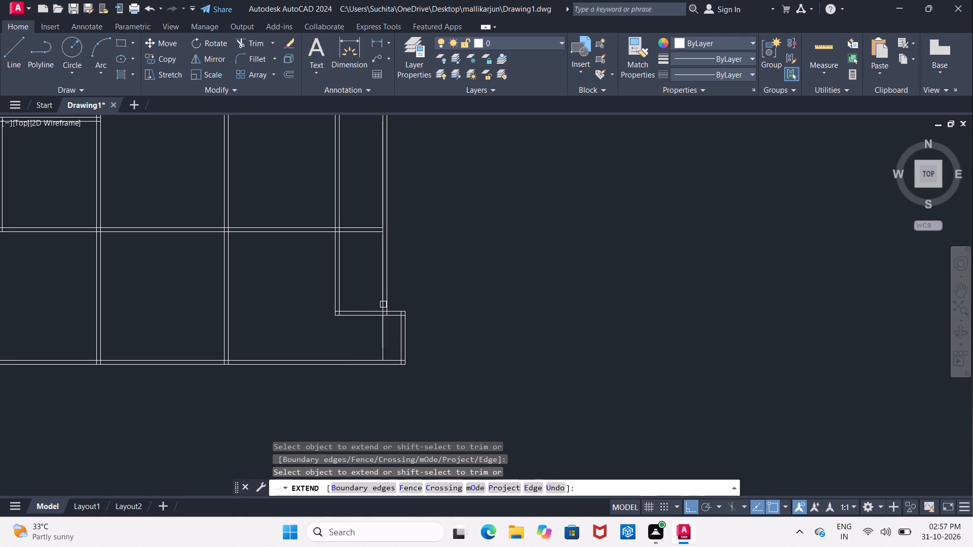
click(385, 324)
click(387, 303)
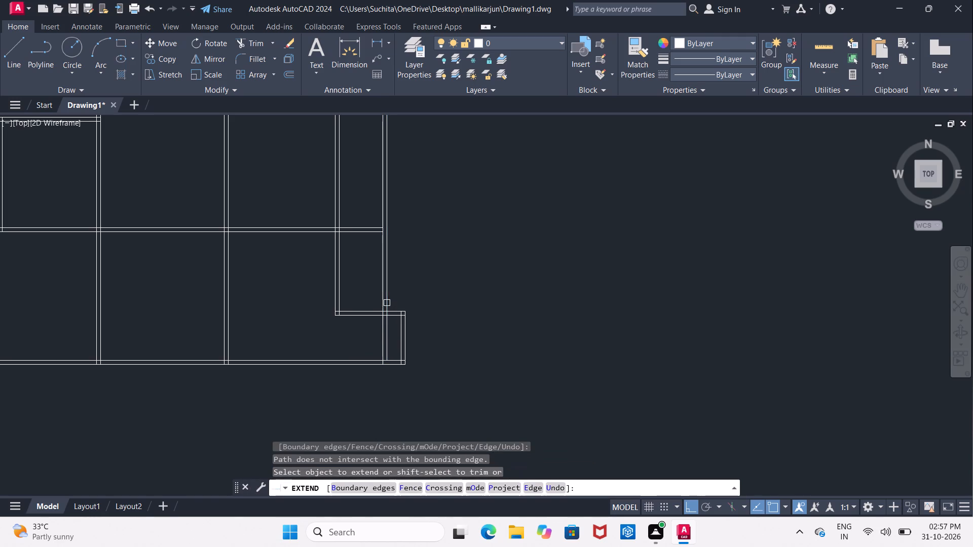
click(387, 327)
key(Escape)
Trim the horizontal wall lines between the extended right wall and the short lower-right outer wall.
key(t)
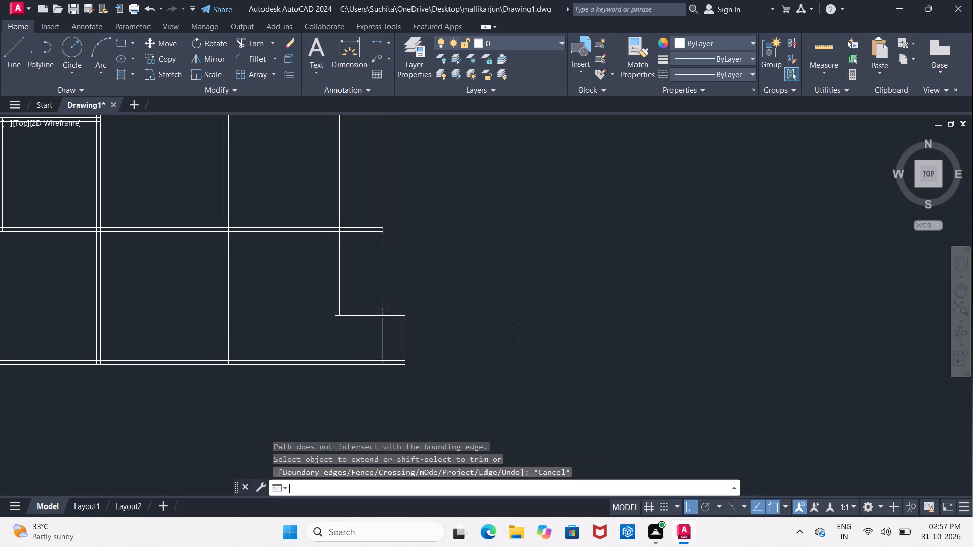
text(R)
key(space)
key(space)
scroll(480, 325, down, 2)
scroll(469, 323, up, 2)
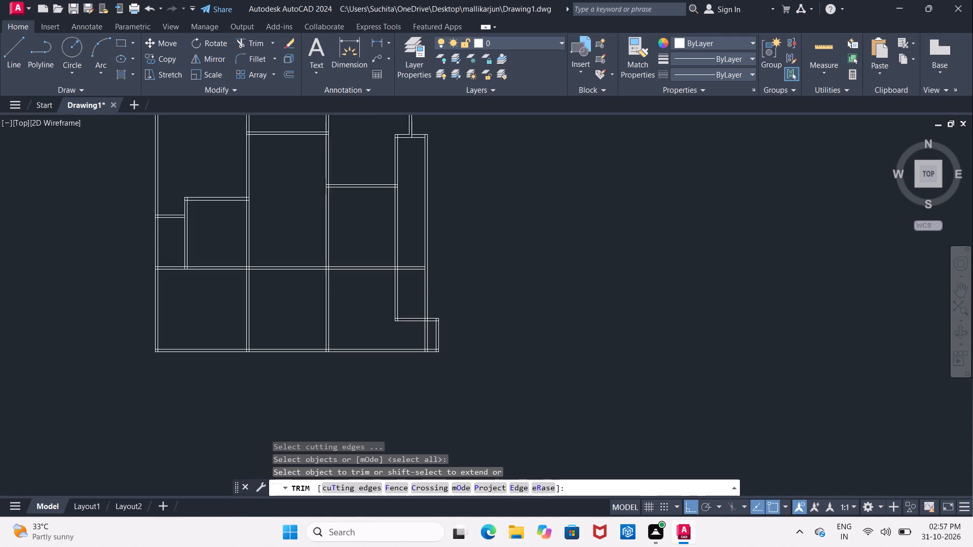
scroll(469, 323, up, 1)
middle_drag(413, 306, 424, 205)
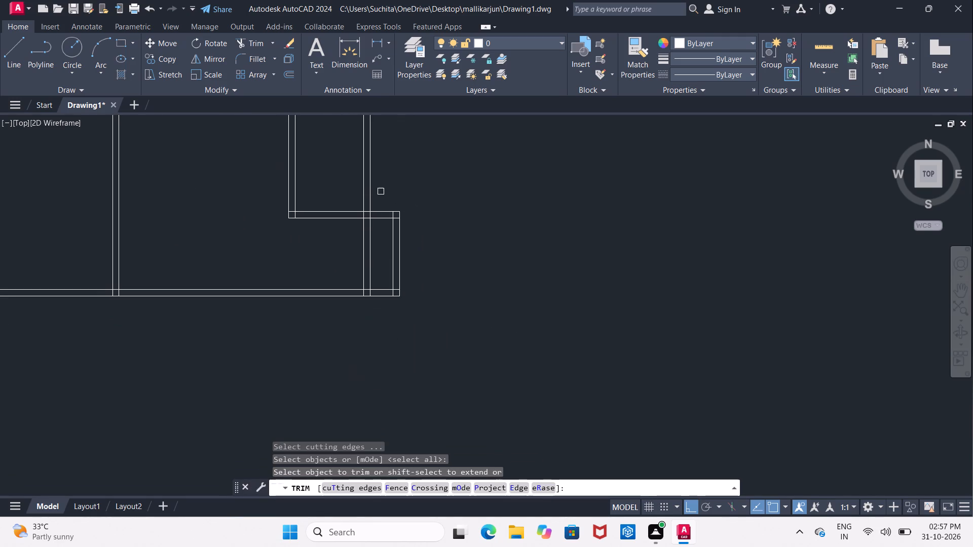
click(380, 191)
click(403, 315)
key(Escape)
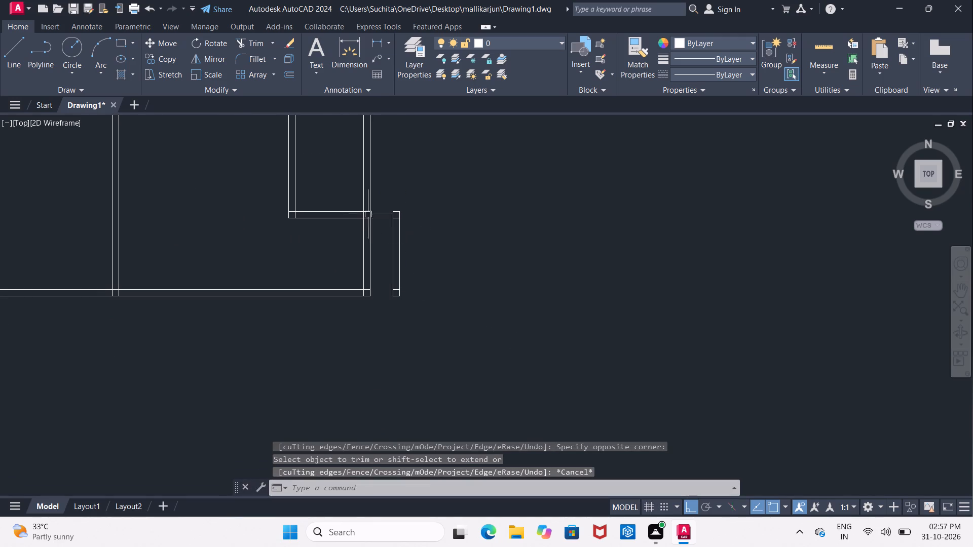
Delete the detached remains of the short lower-right outer wall.
click(384, 205)
click(436, 304)
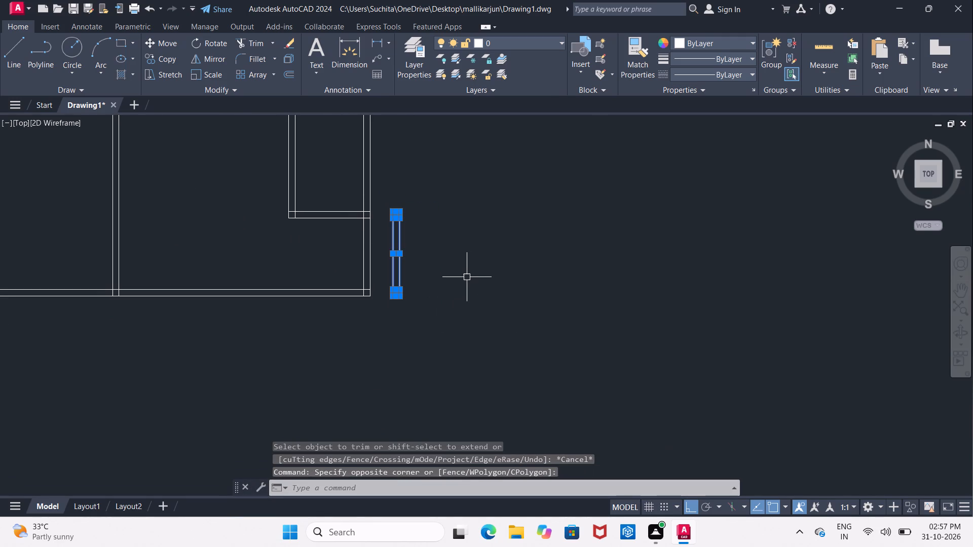
key(Delete)
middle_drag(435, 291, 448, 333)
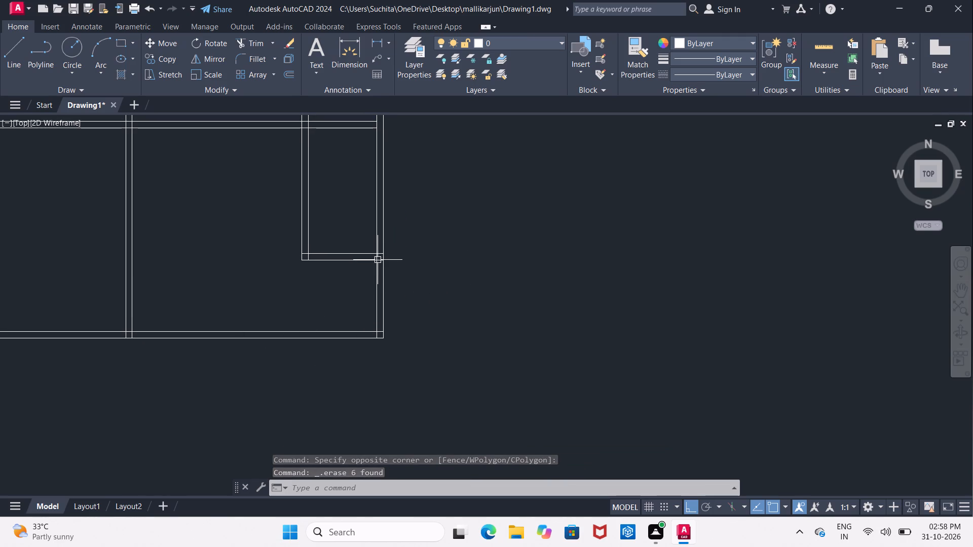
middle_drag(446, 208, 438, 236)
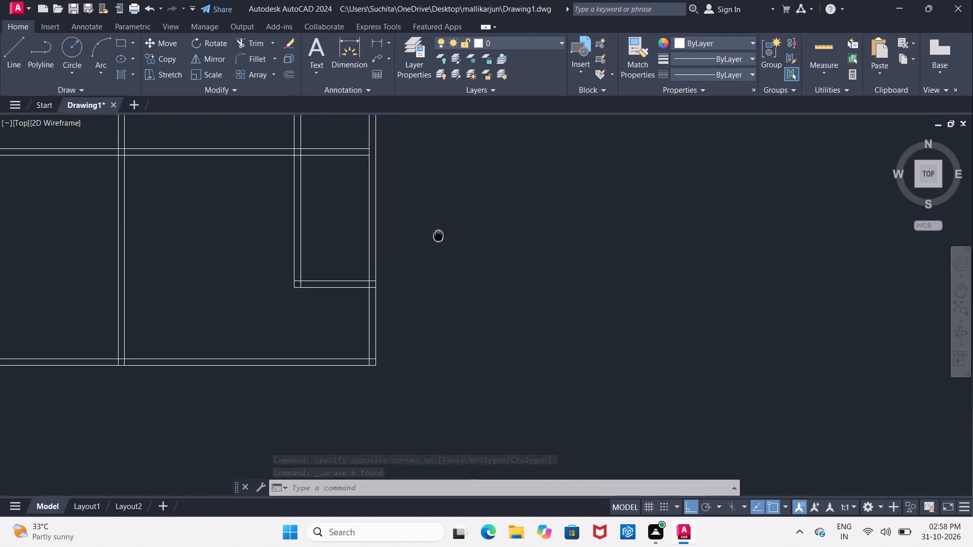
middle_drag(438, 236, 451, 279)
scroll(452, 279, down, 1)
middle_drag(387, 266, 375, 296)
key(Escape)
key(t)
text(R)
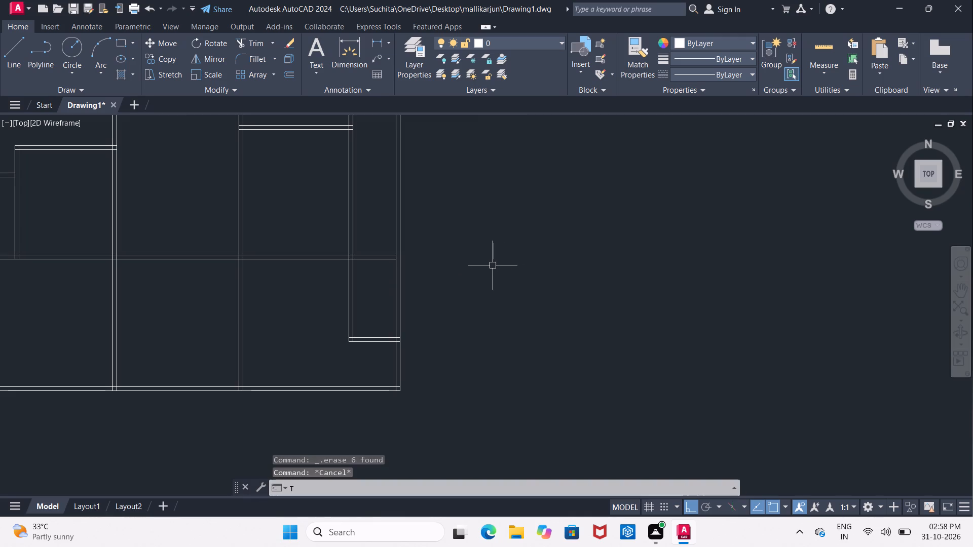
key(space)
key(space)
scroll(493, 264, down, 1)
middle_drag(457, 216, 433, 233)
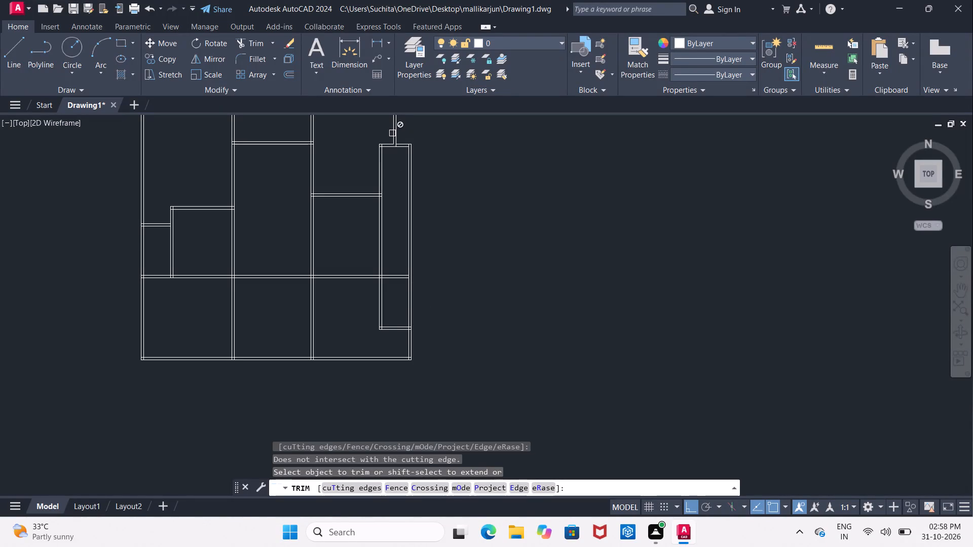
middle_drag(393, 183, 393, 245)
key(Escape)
Stretch the inner line of the upper-right room's right wall down through the narrow strip to just below the bottom outer wall.
scroll(393, 244, up, 1)
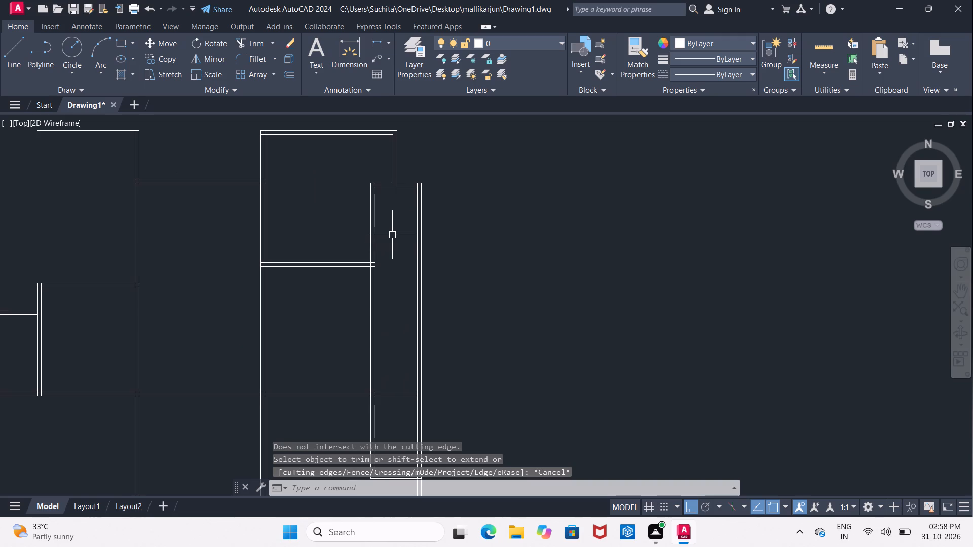
click(396, 164)
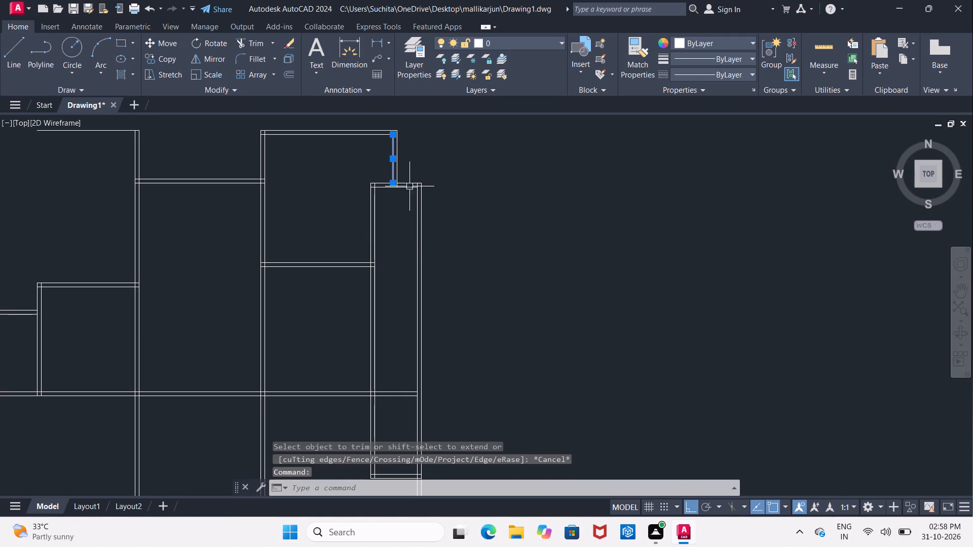
click(394, 185)
middle_drag(404, 293, 397, 231)
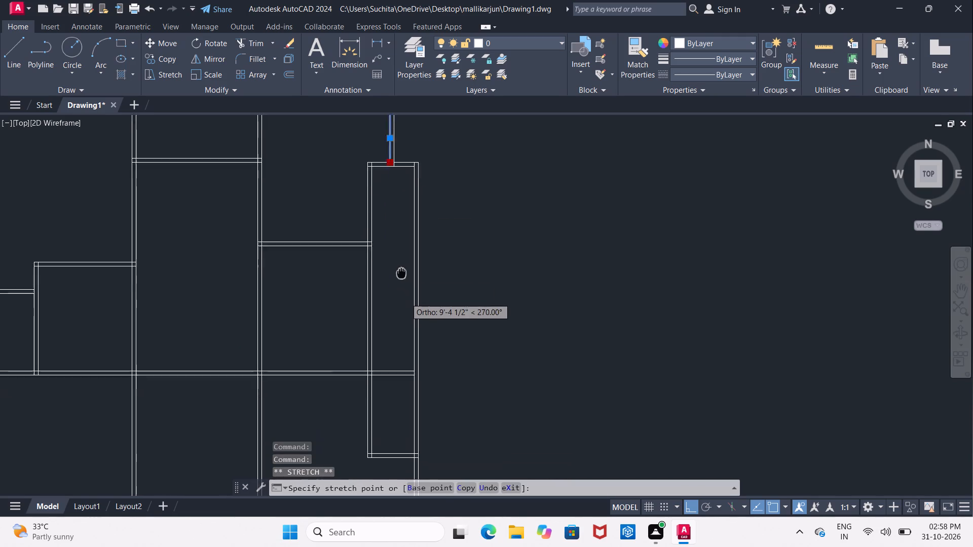
middle_drag(397, 231, 408, 116)
click(392, 363)
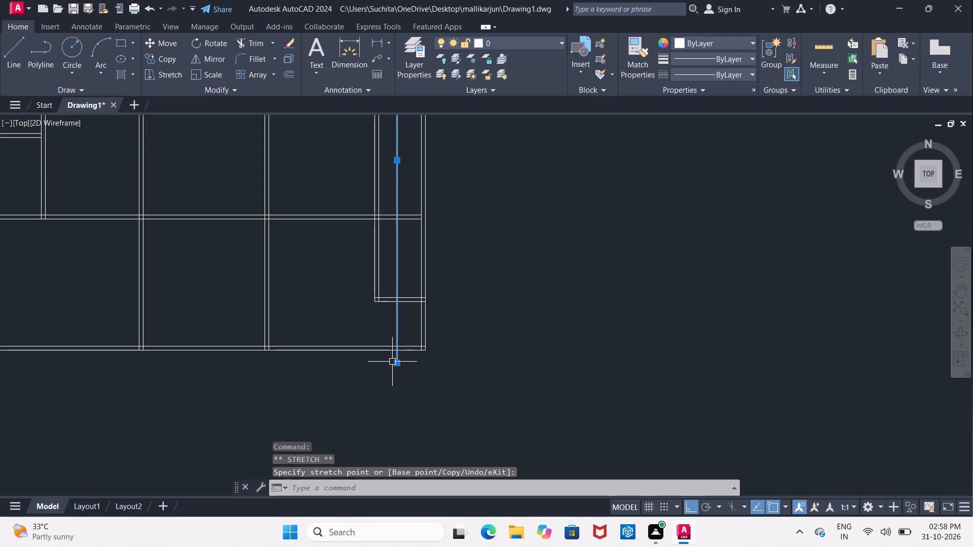
key(Escape)
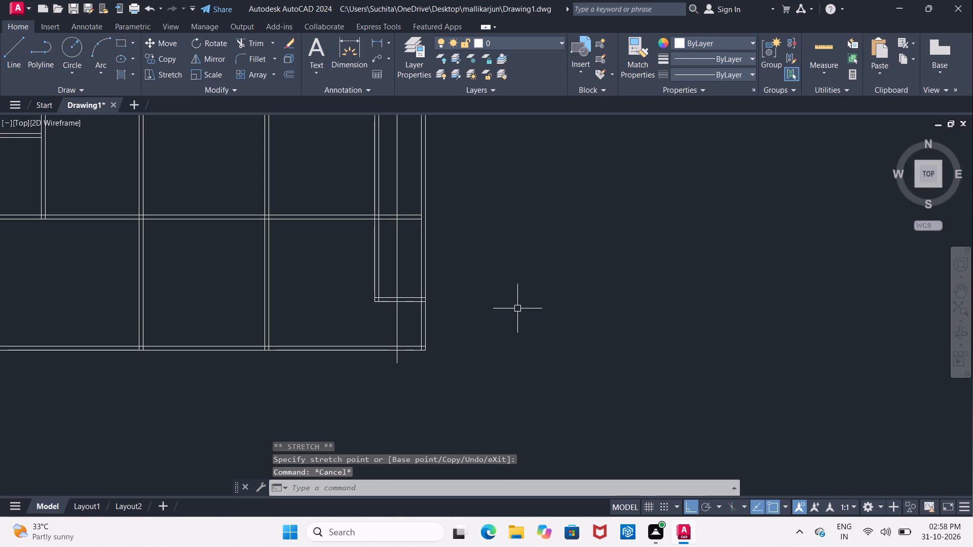
Stretch the outer line of the upper-right room's right wall down through the narrow strip to just below the bottom outer wall.
scroll(513, 311, down, 2)
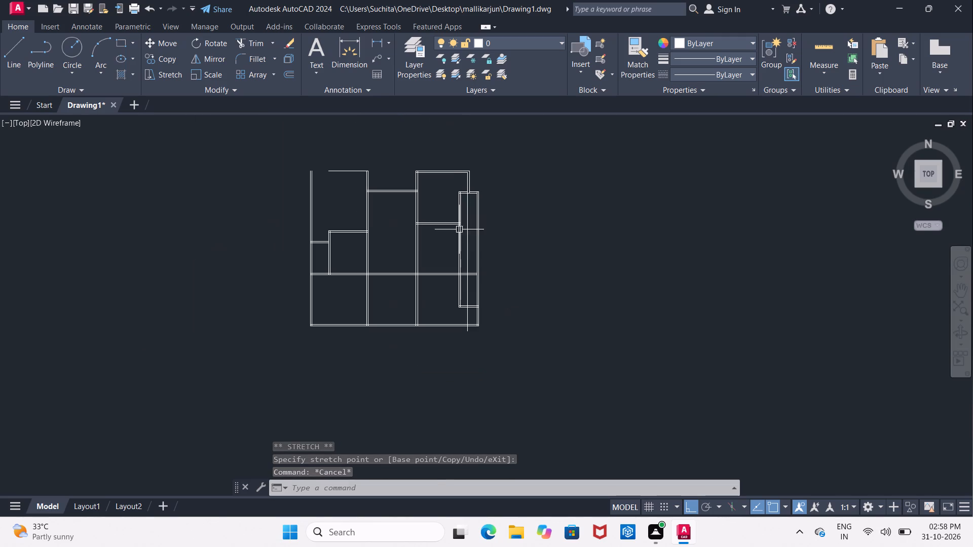
scroll(470, 185, up, 2)
click(465, 191)
middle_drag(558, 251, 471, 197)
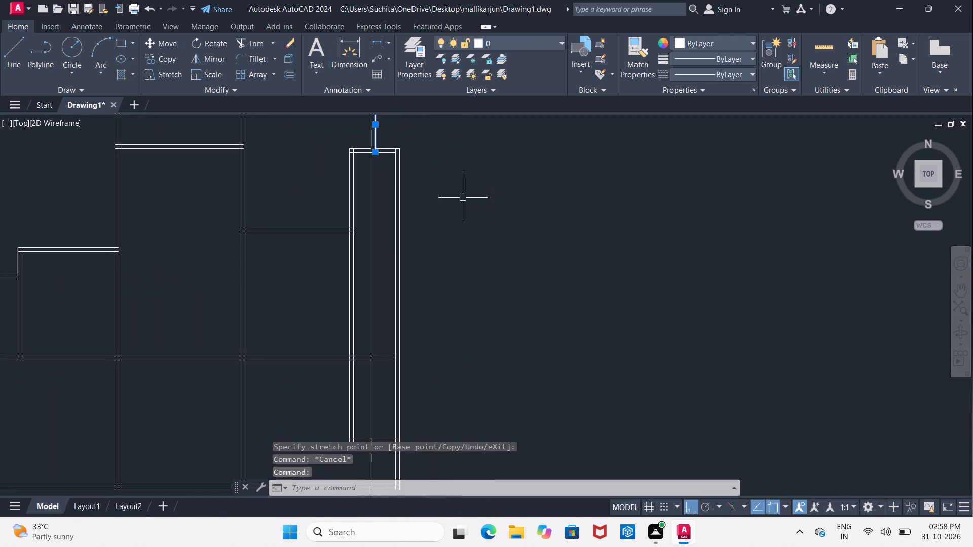
click(377, 153)
middle_drag(389, 337, 377, 214)
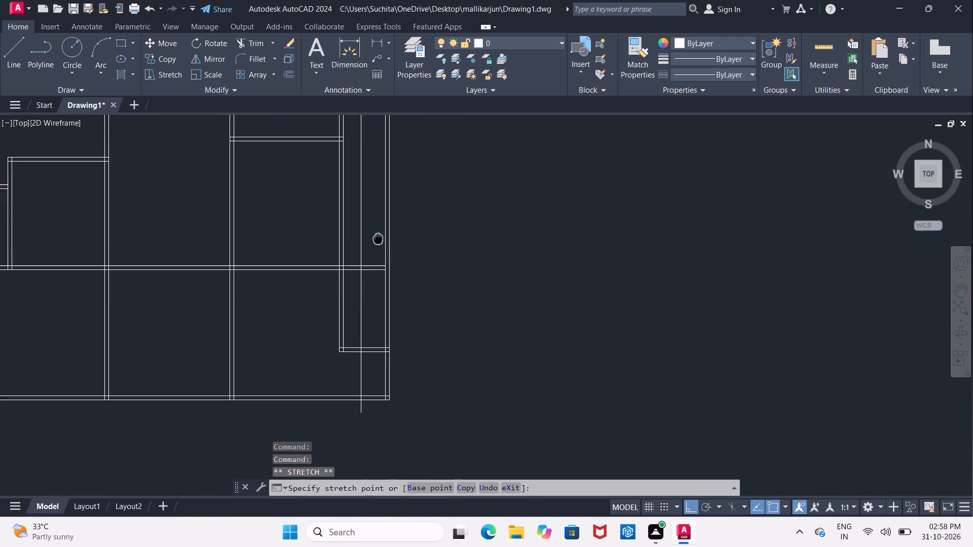
middle_drag(377, 214, 375, 186)
click(367, 351)
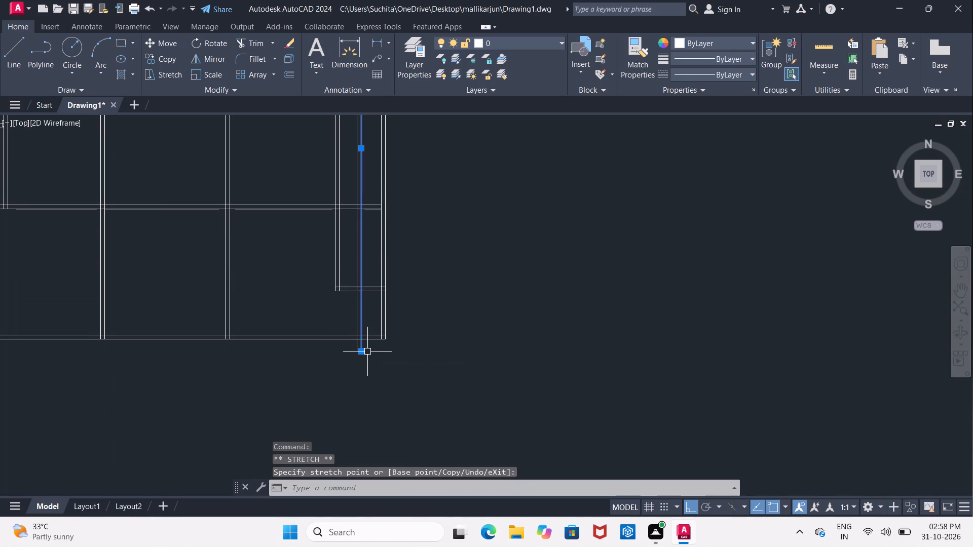
key(Escape)
Trim both stretched wall line ends that project below the bottom outer wall.
text(TR)
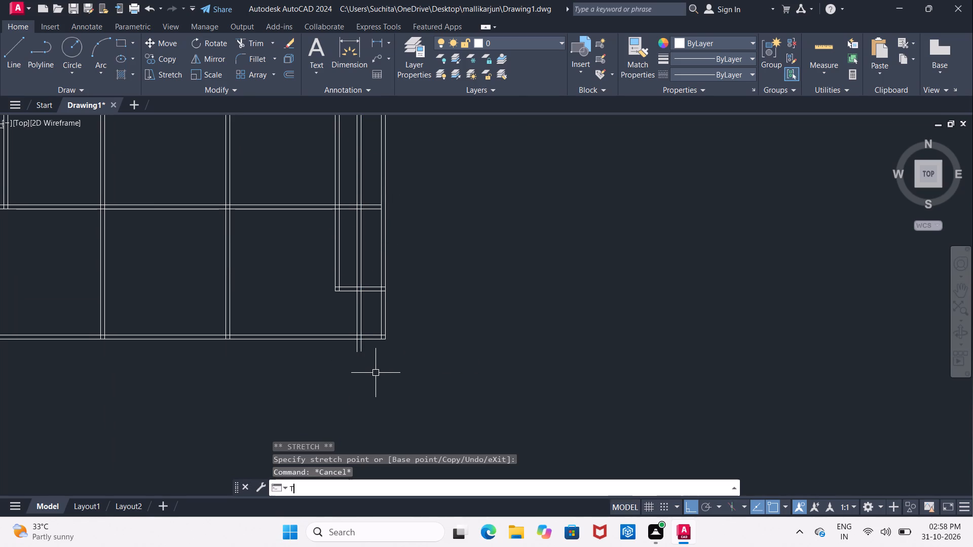
key(space)
key(space)
click(333, 353)
click(367, 350)
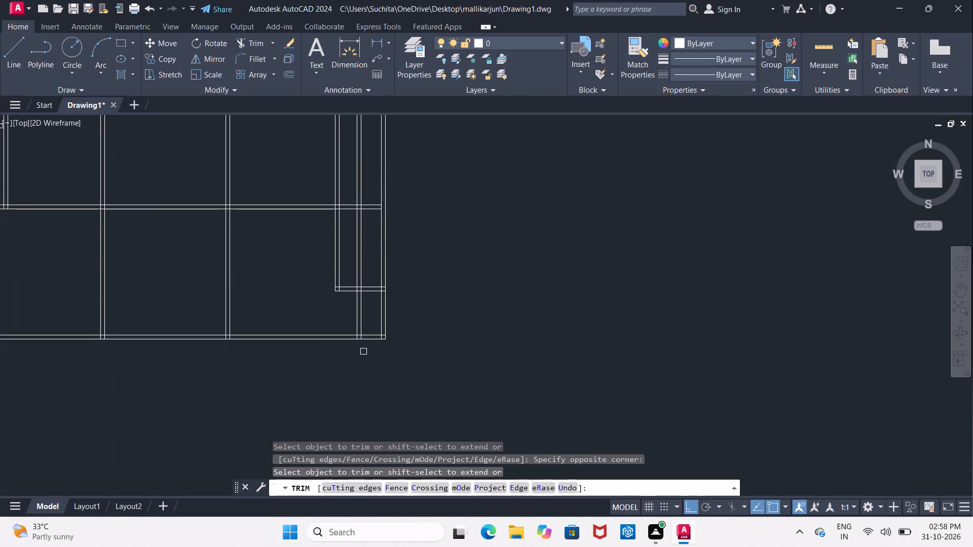
Trim both lines of the narrow strip's right wall between the strip's bottom wall and the bottom outer wall.
middle_drag(474, 330, 477, 363)
scroll(477, 363, down, 1)
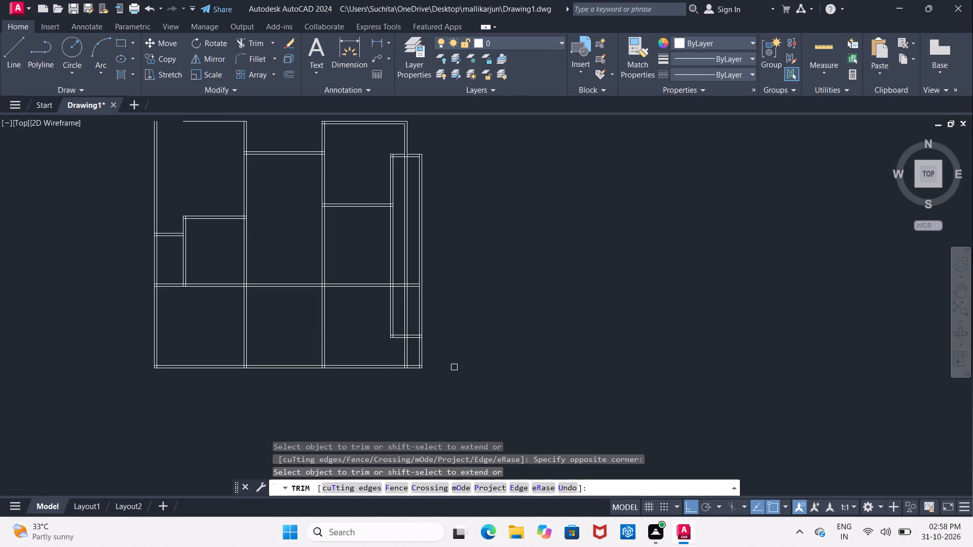
scroll(409, 386, up, 1)
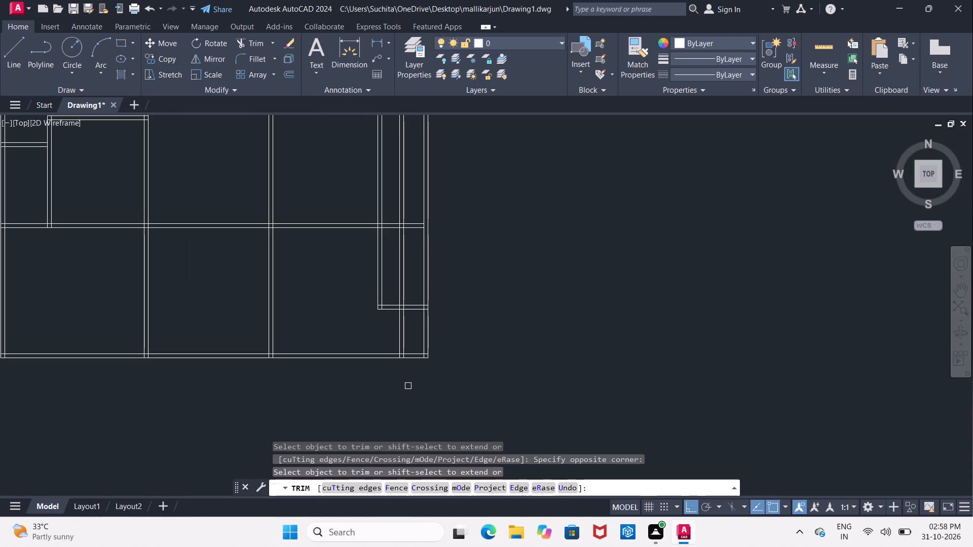
middle_drag(408, 387, 421, 408)
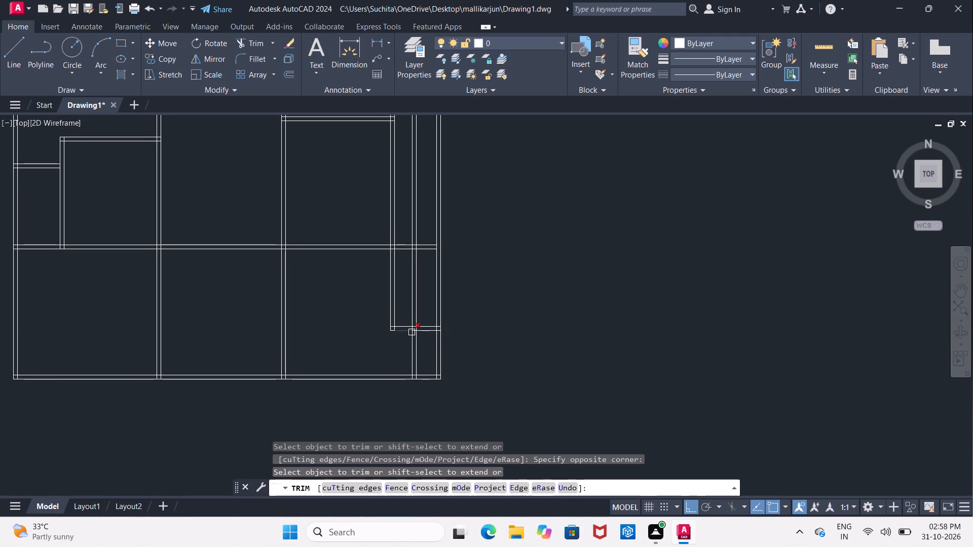
scroll(411, 306, down, 2)
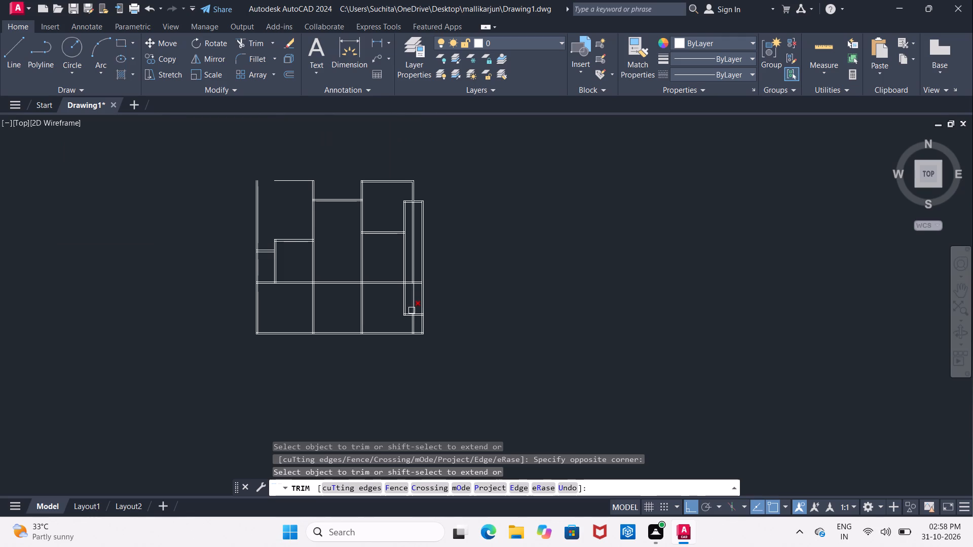
middle_drag(411, 311, 402, 419)
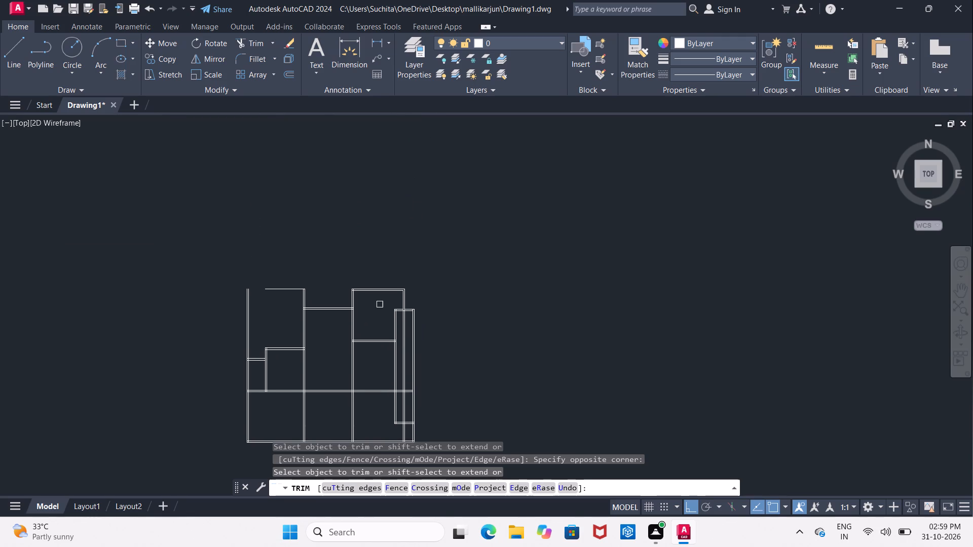
middle_drag(379, 315, 383, 359)
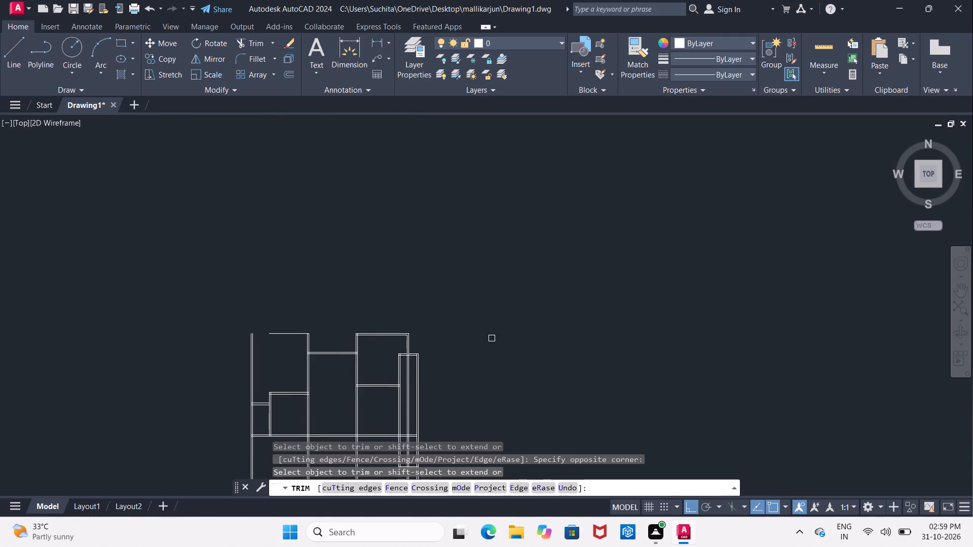
middle_drag(424, 431, 428, 339)
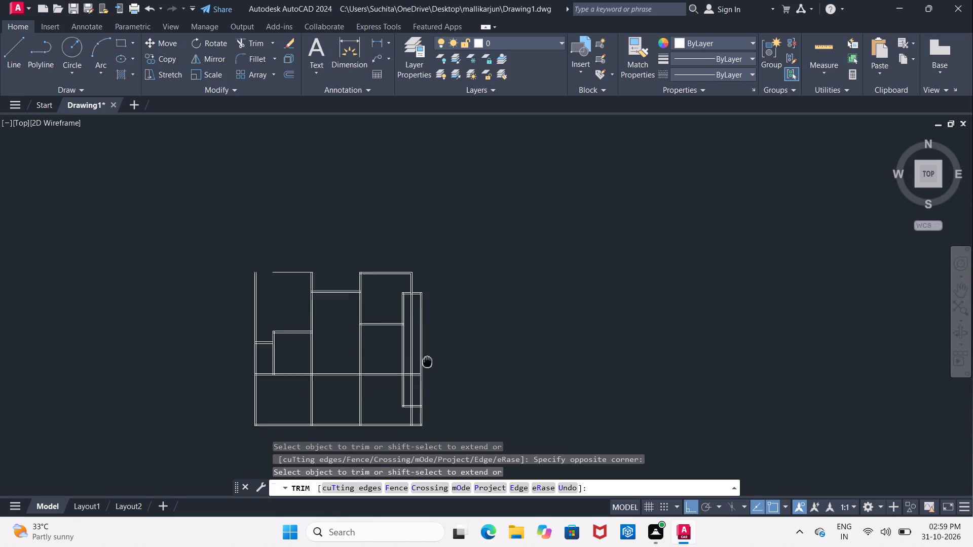
middle_drag(428, 339, 429, 290)
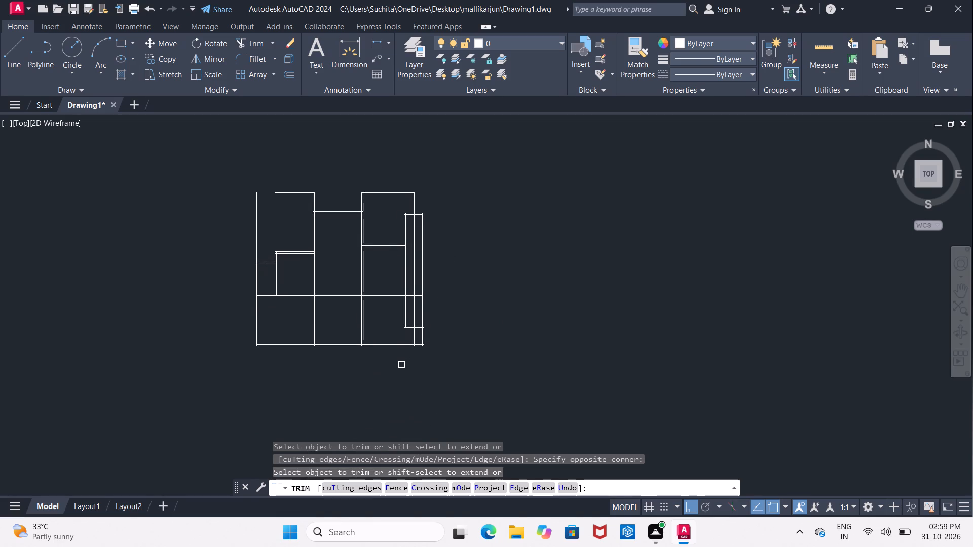
scroll(422, 336, up, 4)
drag(393, 318, 411, 320)
click(482, 354)
Trim both stretched wall lines inside the strip between the middle horizontal wall and the strip's bottom wall.
middle_drag(455, 328, 455, 366)
scroll(455, 366, down, 2)
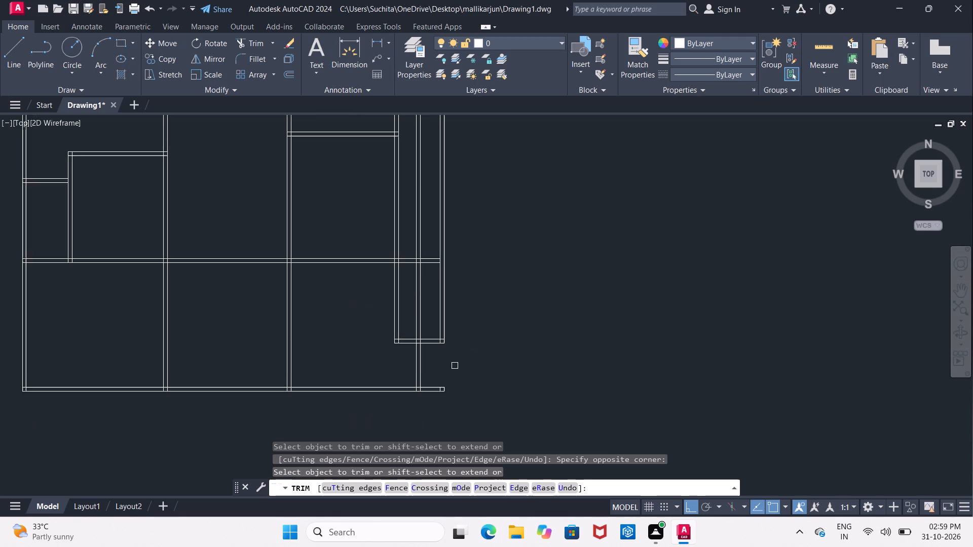
scroll(453, 360, down, 1)
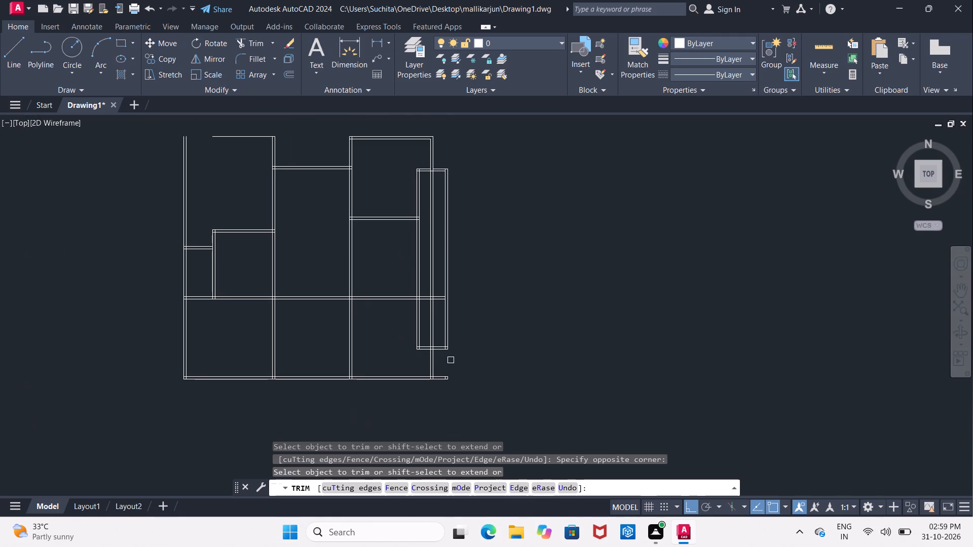
scroll(431, 342, up, 2)
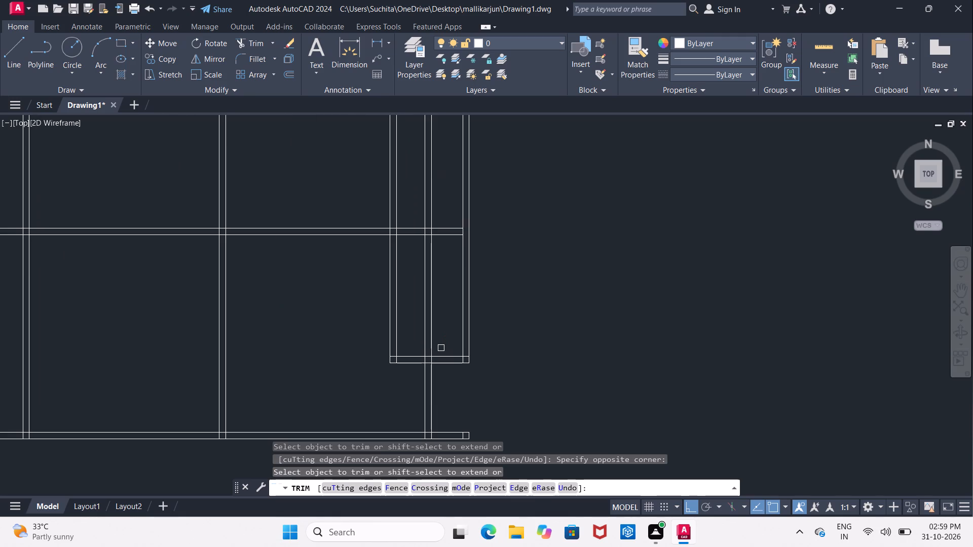
scroll(426, 350, up, 1)
click(423, 351)
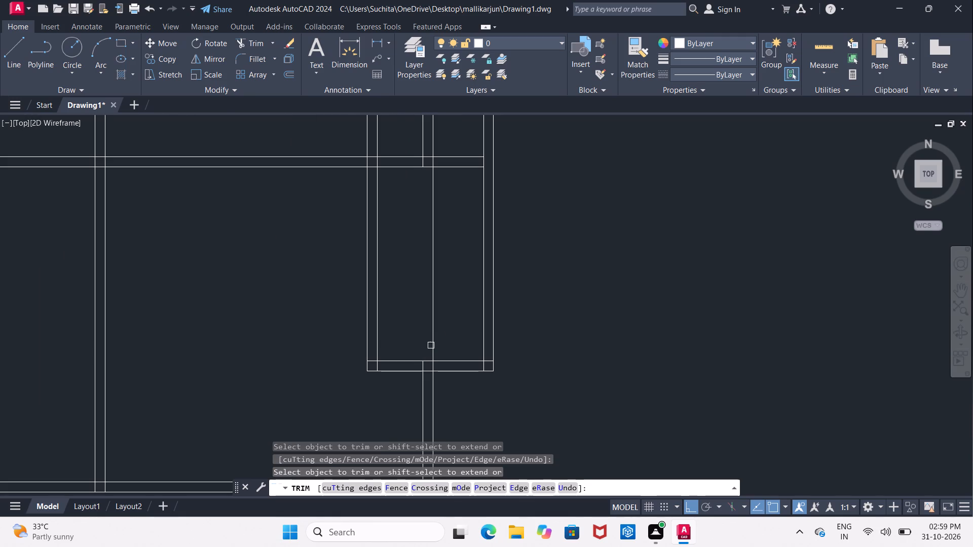
click(431, 345)
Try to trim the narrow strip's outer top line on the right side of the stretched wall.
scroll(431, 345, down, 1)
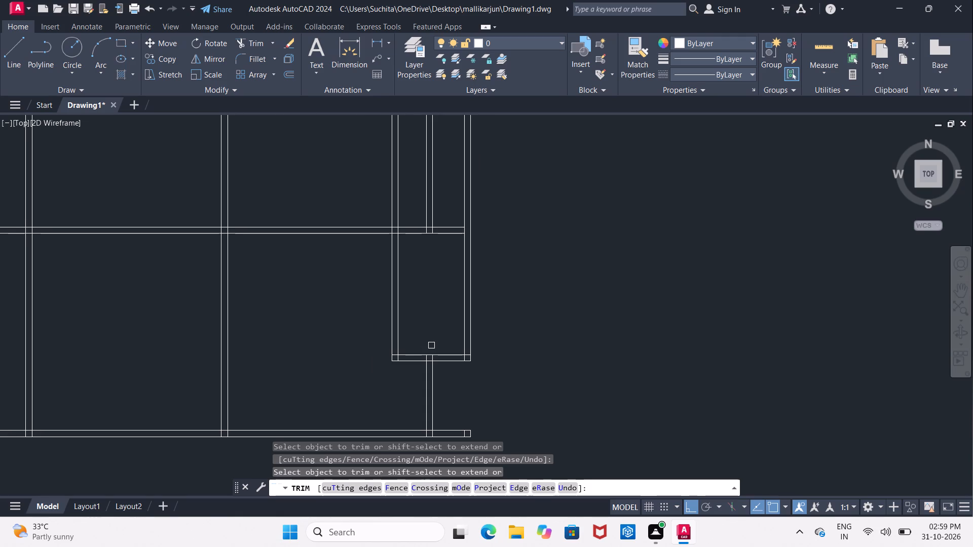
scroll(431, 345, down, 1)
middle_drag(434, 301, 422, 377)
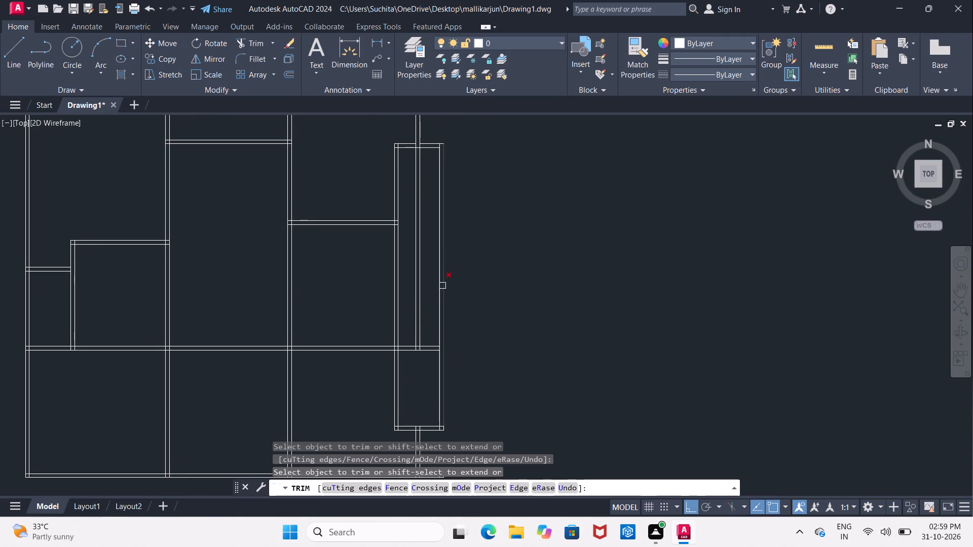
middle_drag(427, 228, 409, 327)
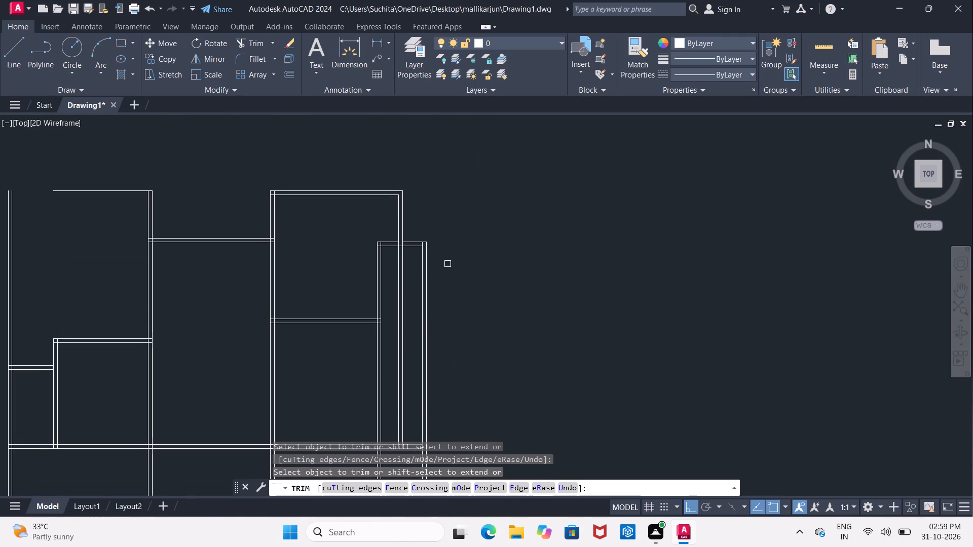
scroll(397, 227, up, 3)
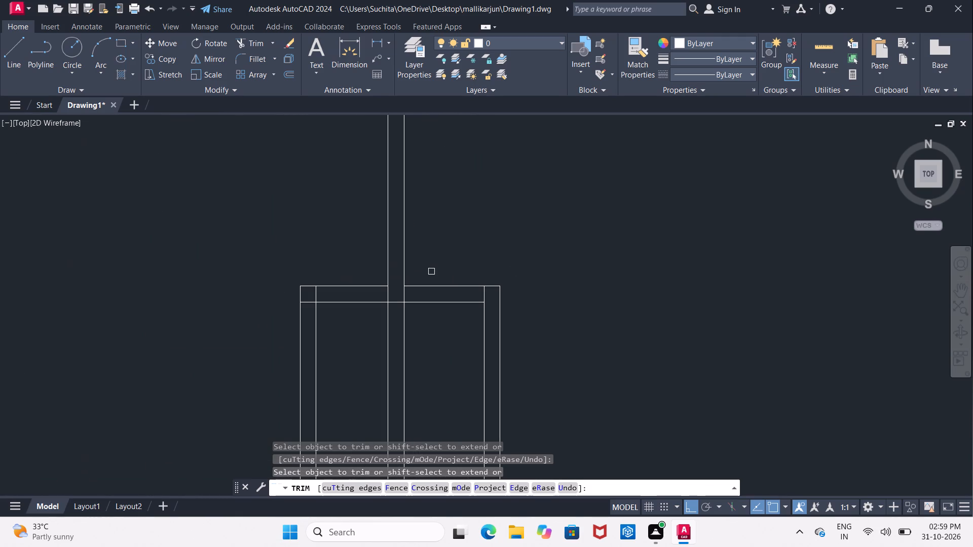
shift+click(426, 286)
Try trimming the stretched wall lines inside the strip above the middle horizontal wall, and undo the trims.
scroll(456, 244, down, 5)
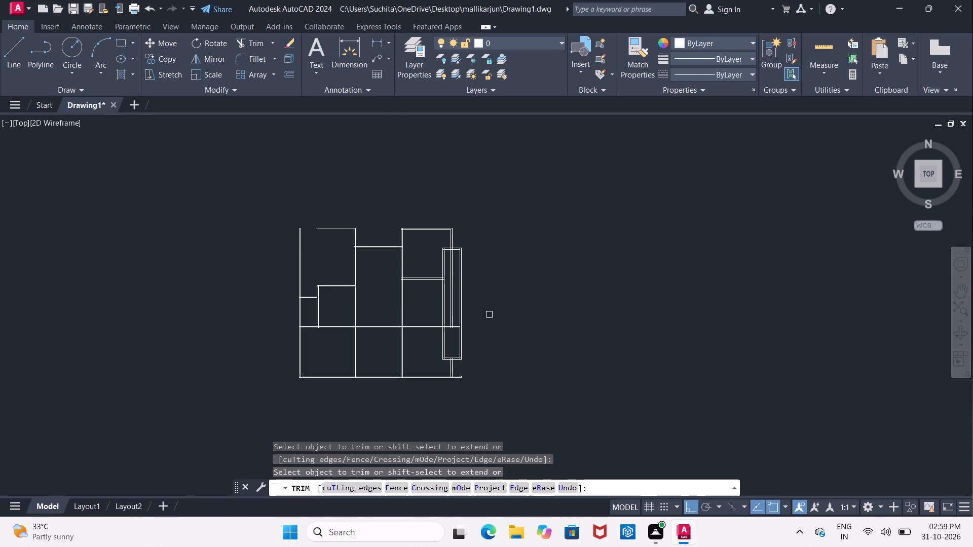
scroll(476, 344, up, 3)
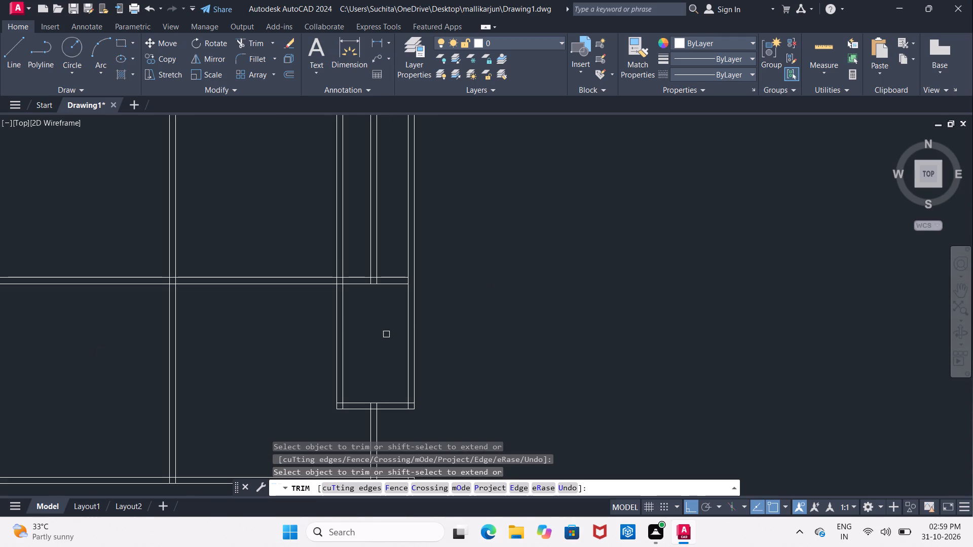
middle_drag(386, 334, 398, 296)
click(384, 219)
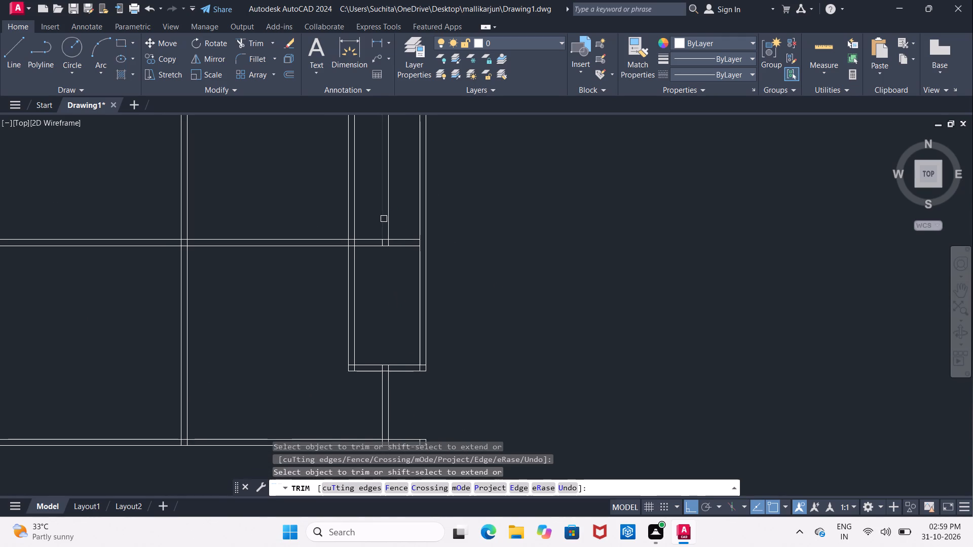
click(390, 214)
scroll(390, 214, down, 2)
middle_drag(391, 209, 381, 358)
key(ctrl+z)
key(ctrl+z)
Trim both stretched wall lines inside the strip between its top wall and the middle horizontal wall.
scroll(468, 323, down, 3)
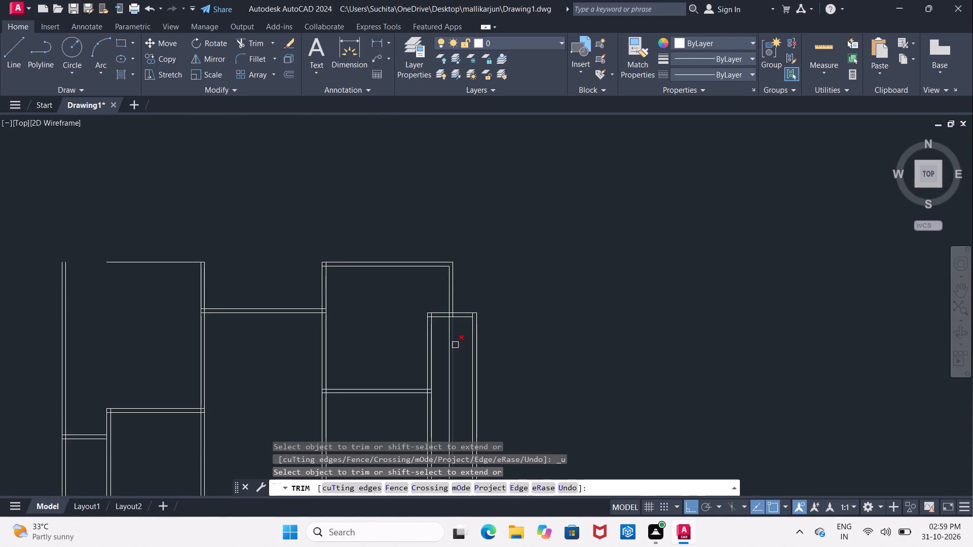
middle_drag(455, 345, 452, 358)
scroll(451, 358, up, 2)
click(433, 343)
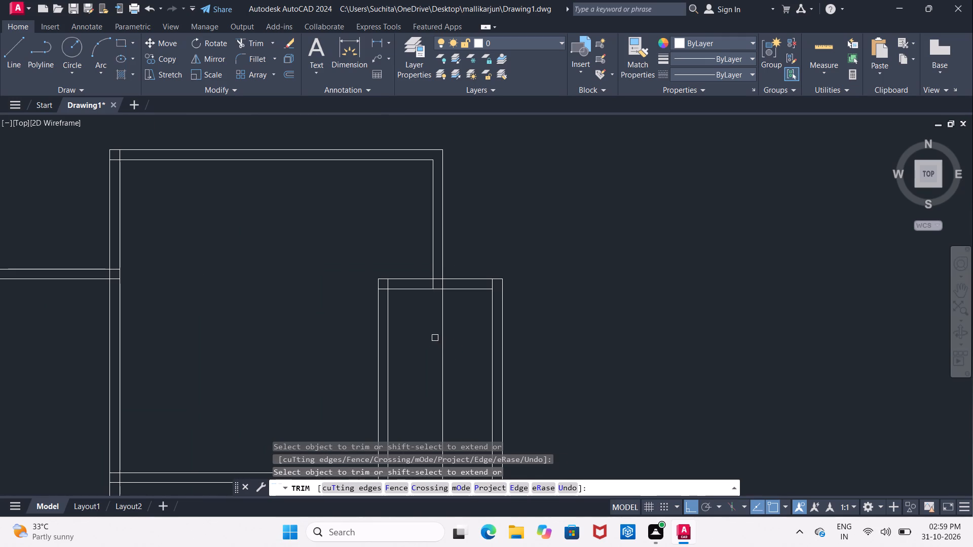
click(441, 328)
Trim both lines of the middle horizontal wall where they run across the inside of the narrow strip.
scroll(441, 328, down, 4)
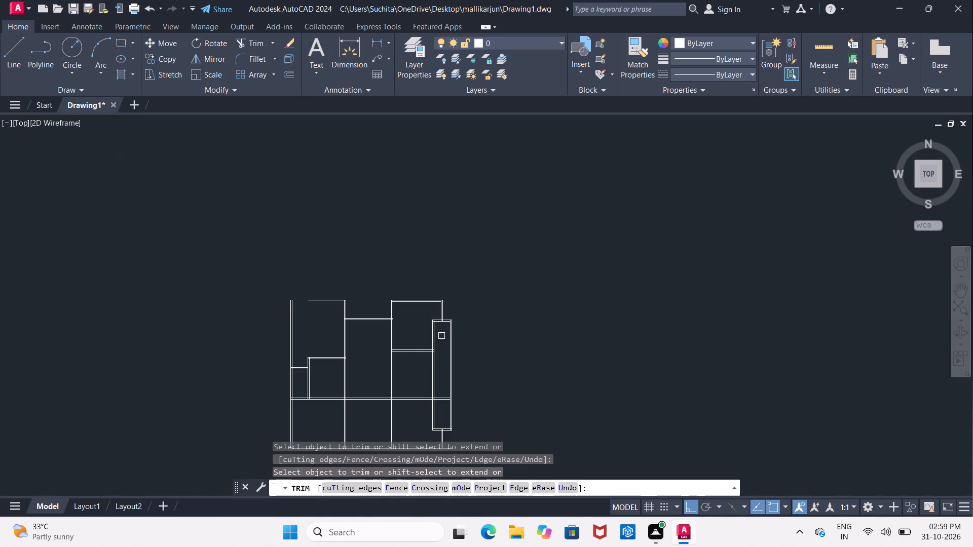
middle_drag(443, 362, 441, 298)
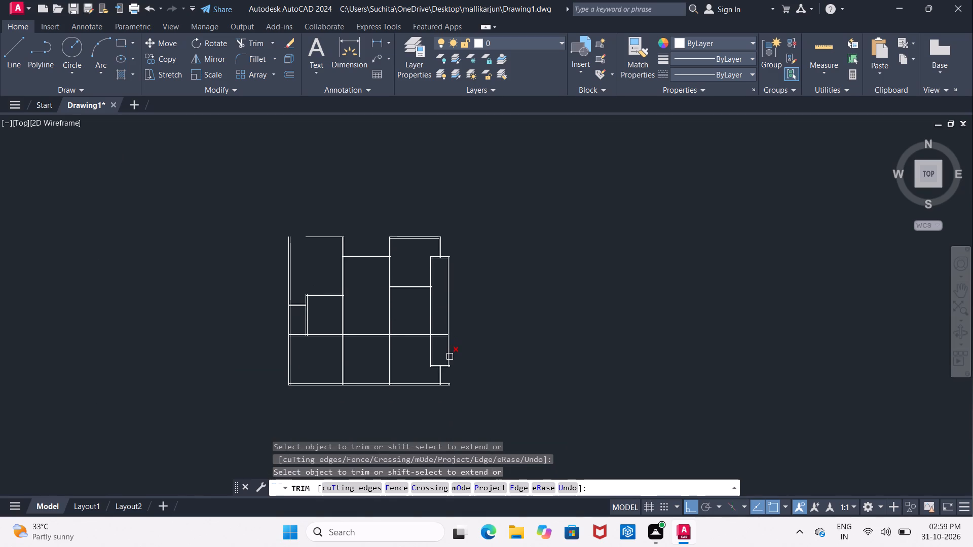
scroll(450, 357, up, 3)
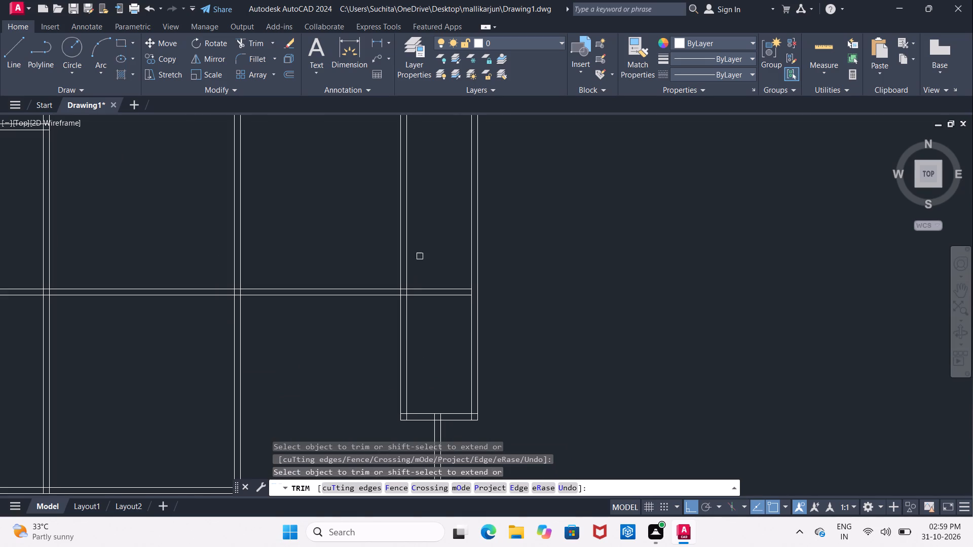
click(430, 252)
click(451, 322)
scroll(451, 322, down, 3)
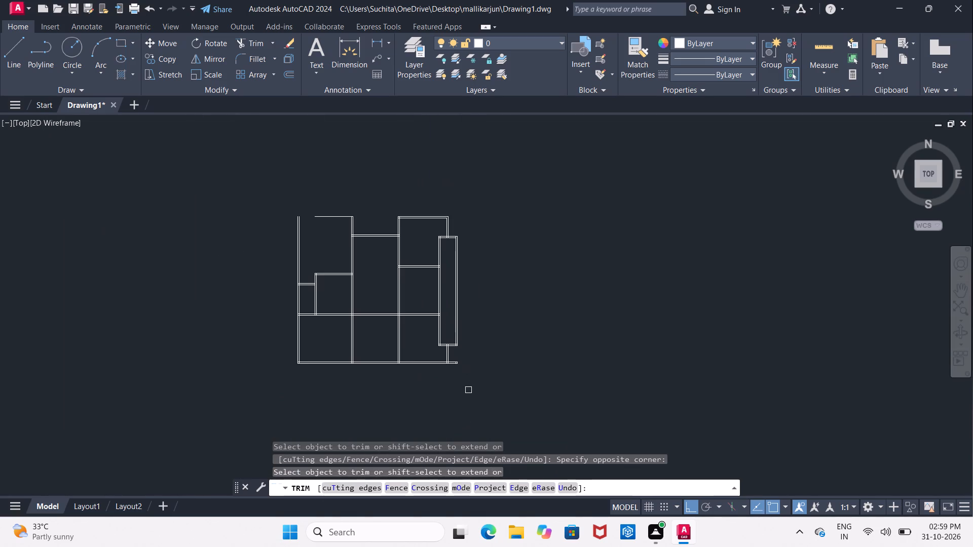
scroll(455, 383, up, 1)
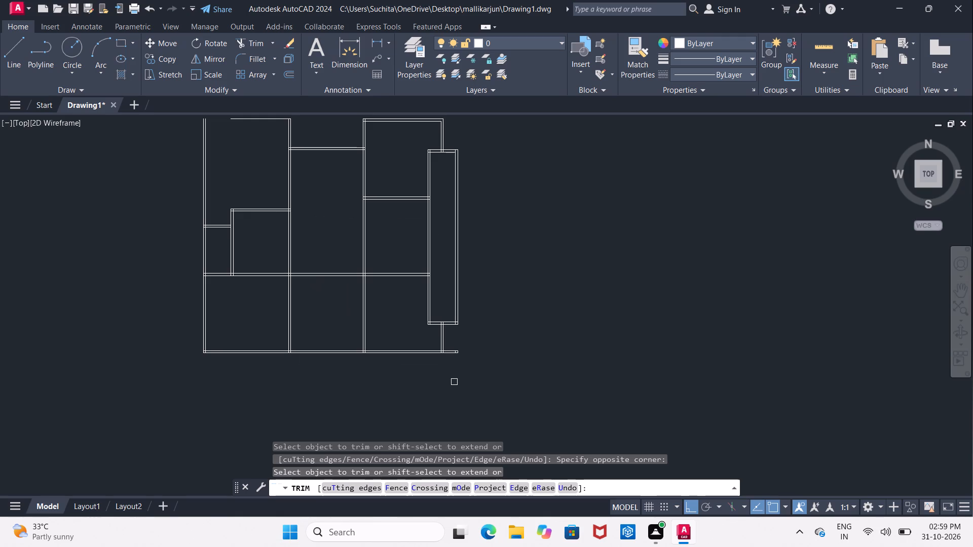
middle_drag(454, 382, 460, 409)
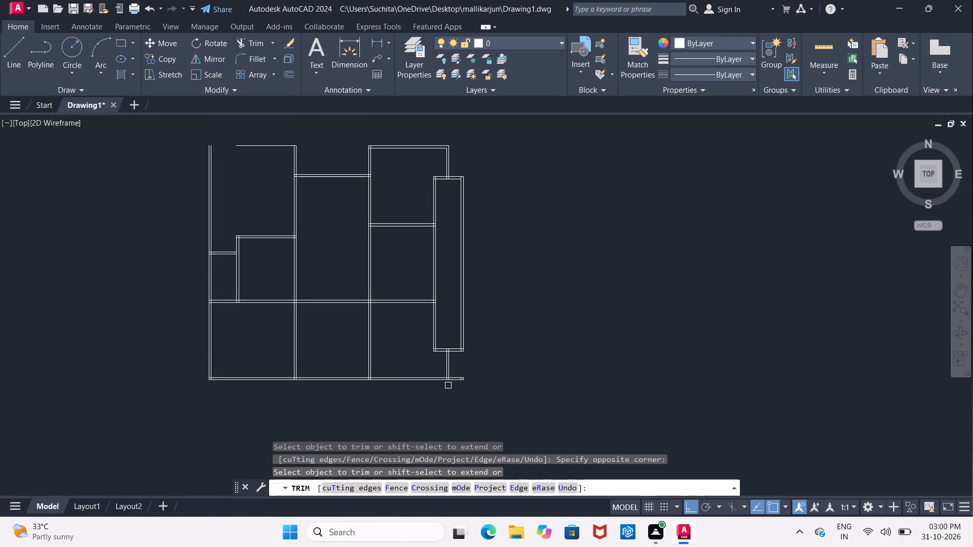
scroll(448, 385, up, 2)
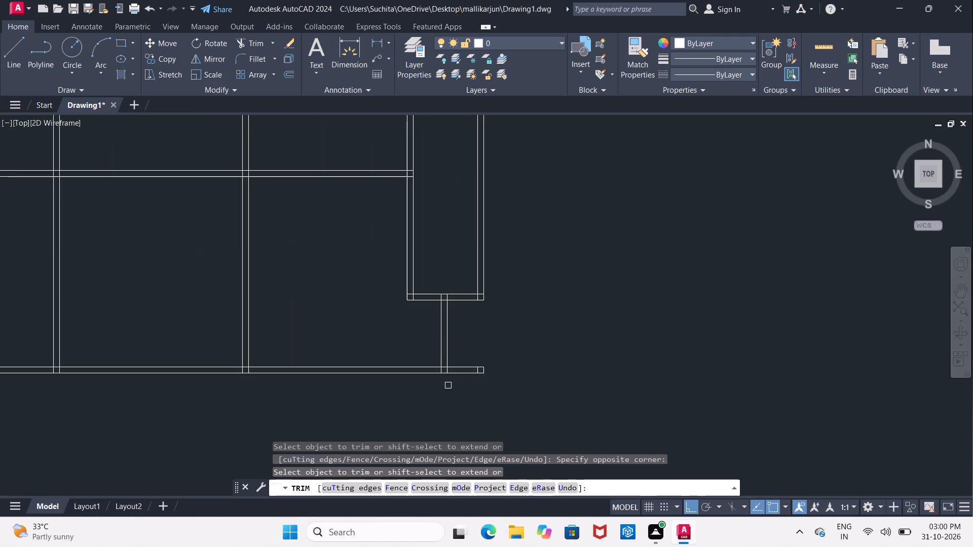
Trim both bottom exterior wall lines where they project past the short vertical wall below the narrow strip.
scroll(448, 385, up, 1)
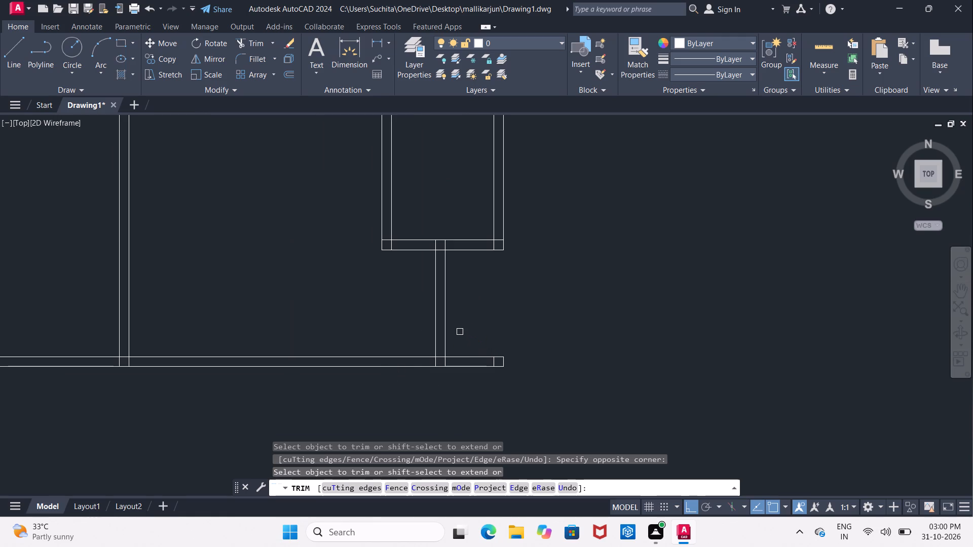
drag(459, 330, 462, 344)
click(506, 385)
key(Escape)
Erase the leftover square line fragments beyond the plan's trimmed bottom-right corner.
drag(472, 339, 477, 344)
click(520, 383)
key(Delete)
Extend the outer top wall line of the upper-left room to the outer left wall.
scroll(520, 381, down, 2)
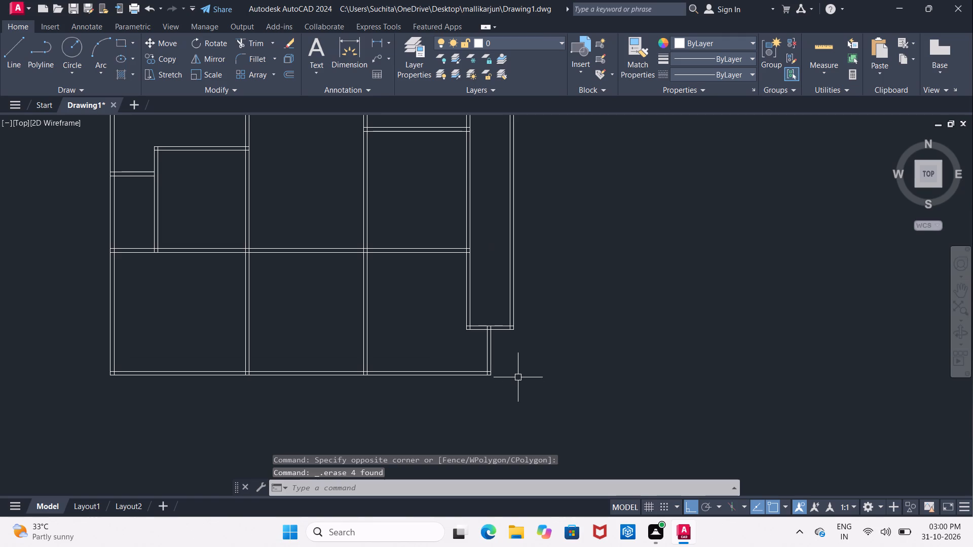
scroll(518, 377, down, 1)
middle_drag(525, 375, 476, 356)
scroll(429, 370, down, 1)
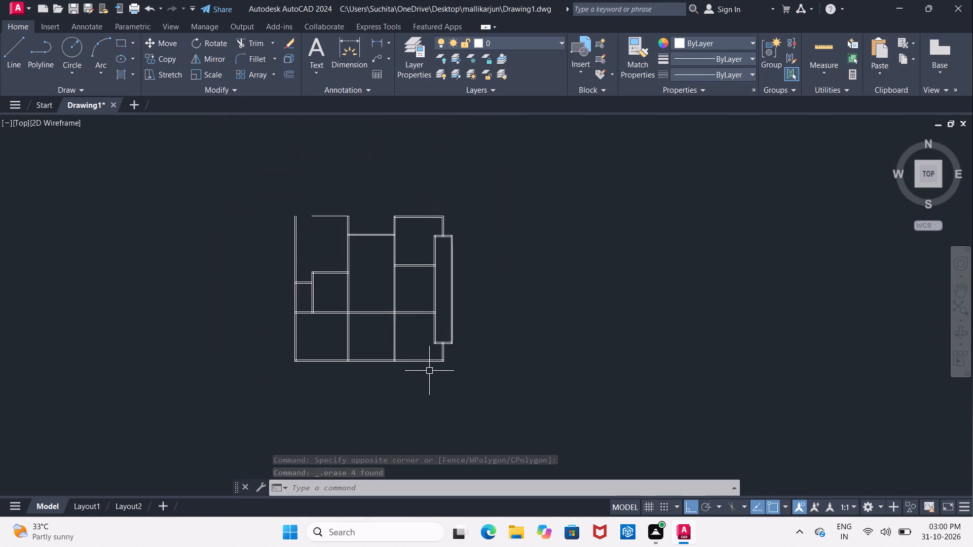
middle_drag(429, 372, 496, 344)
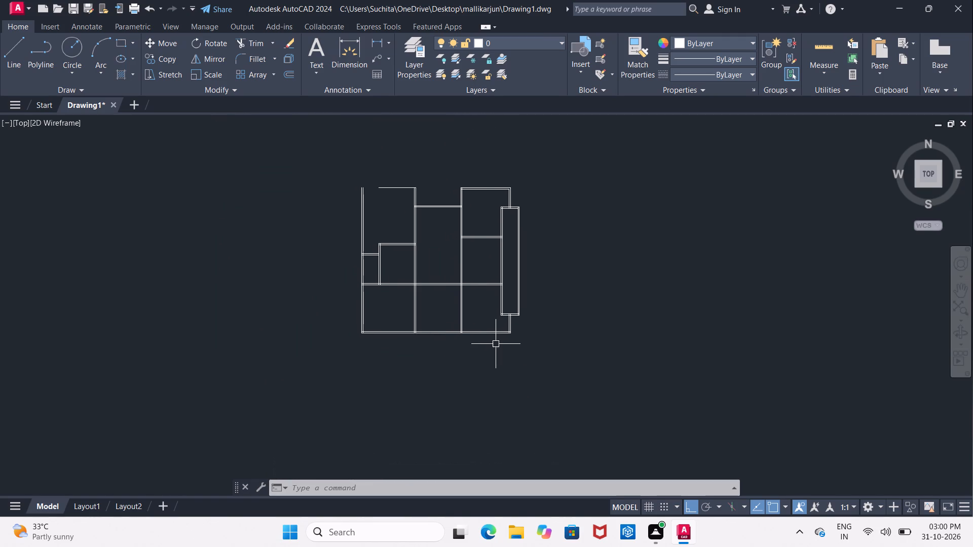
middle_drag(406, 223, 403, 282)
scroll(402, 235, up, 2)
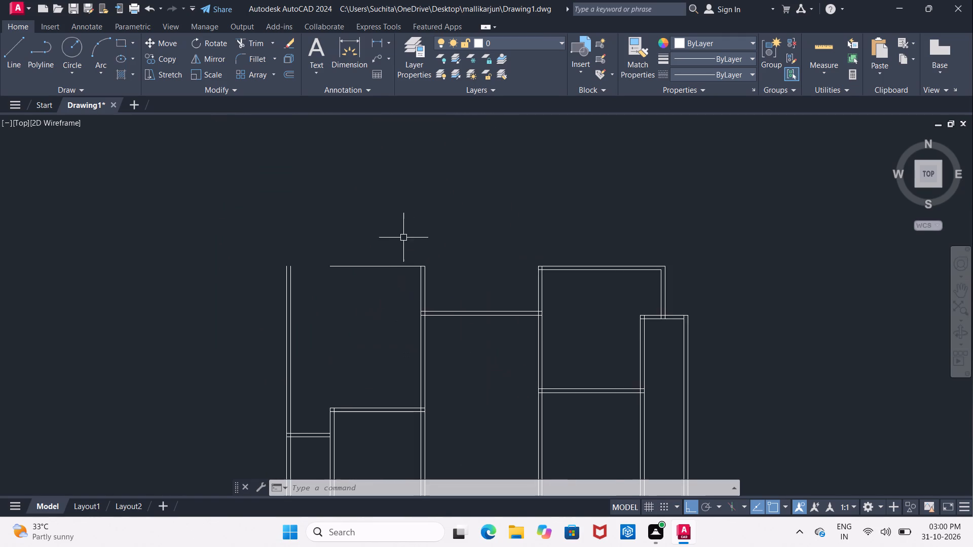
scroll(403, 238, up, 1)
key(Escape)
text(EX)
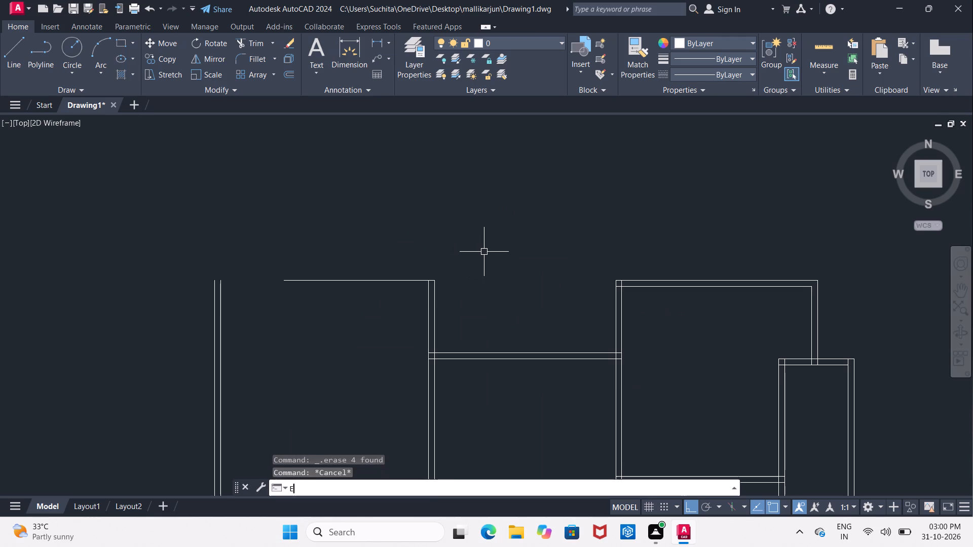
key(space)
key(space)
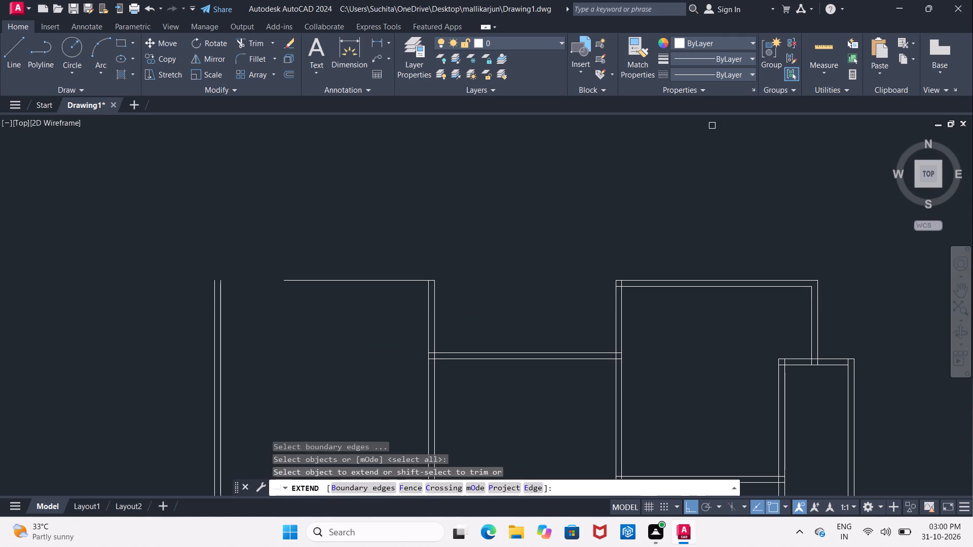
click(316, 283)
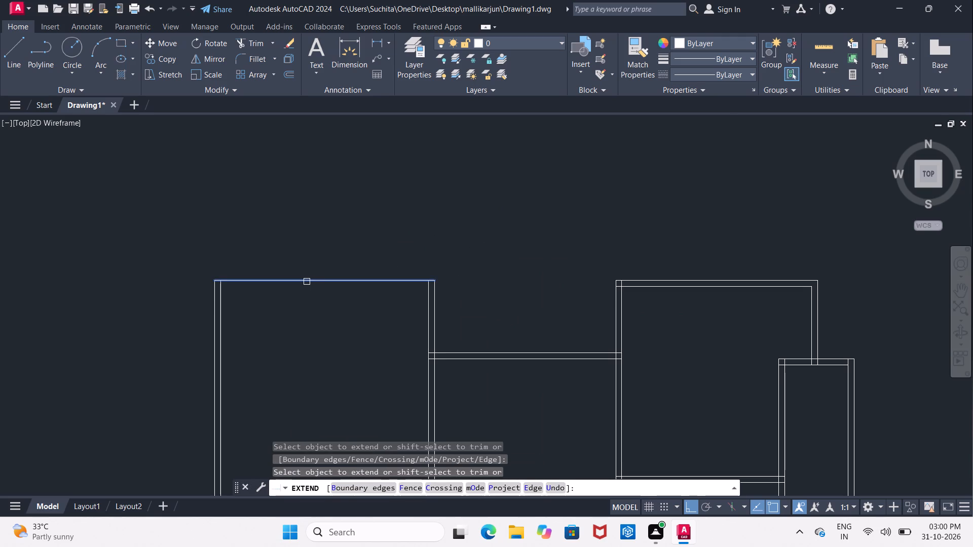
click(307, 282)
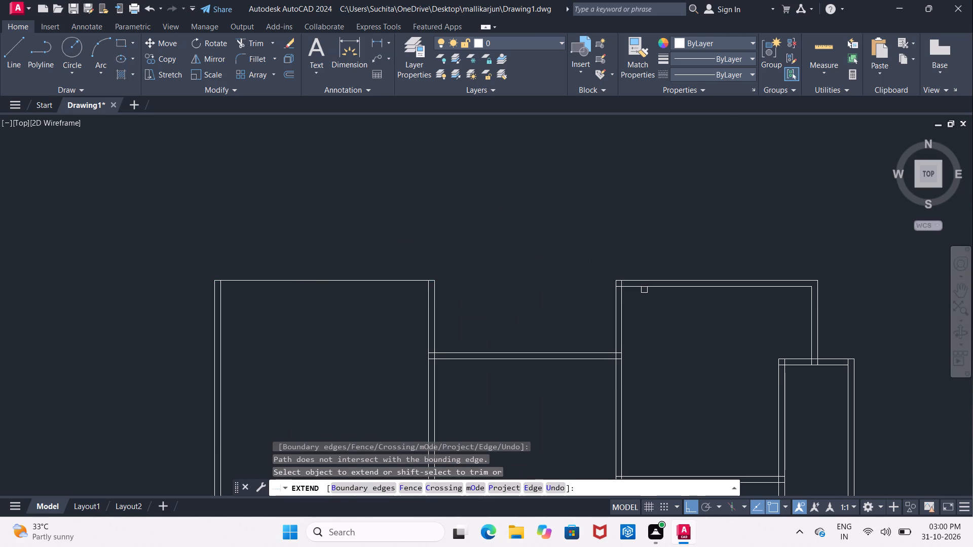
Extend the upper-right room's inner top wall line across the gap and the upper-left room to the outer left wall.
click(644, 288)
click(512, 286)
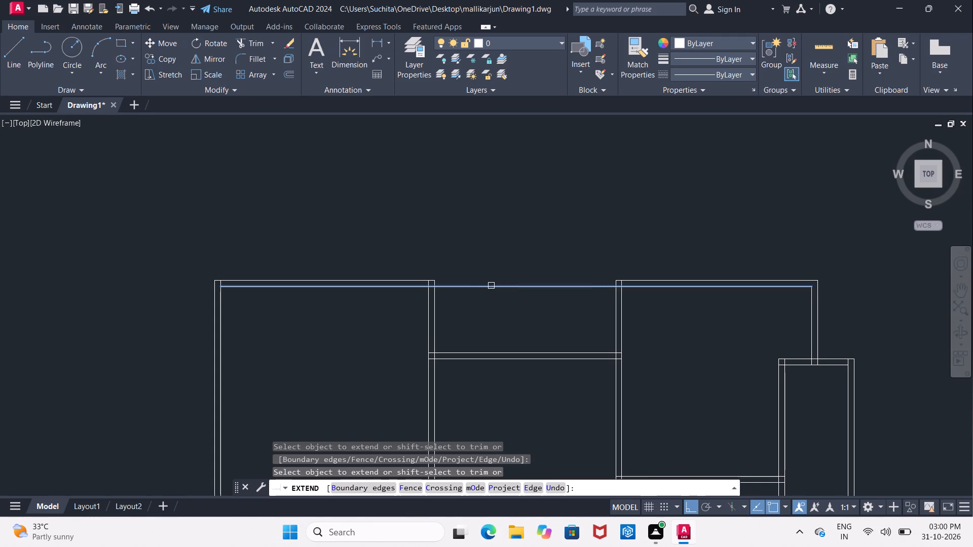
click(480, 286)
click(464, 287)
middle_drag(472, 314, 472, 314)
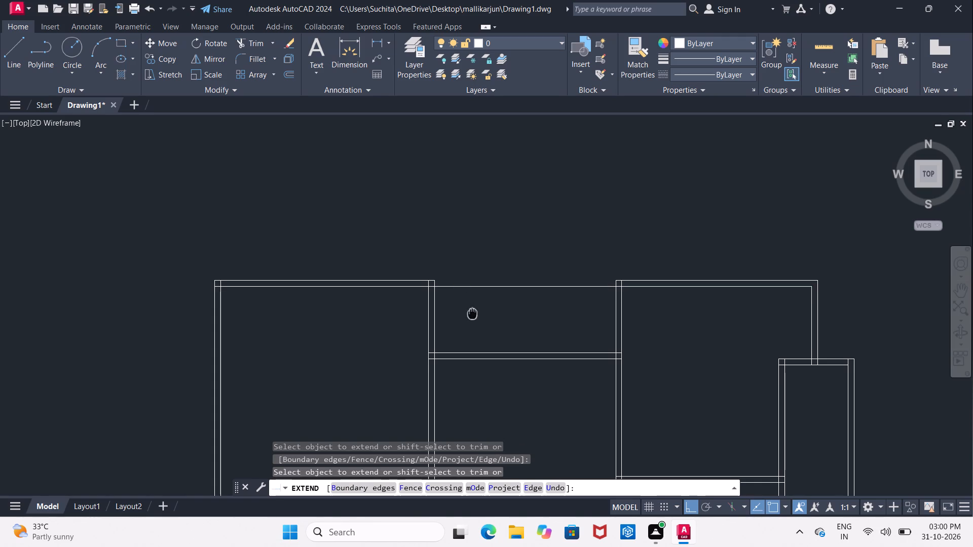
middle_drag(472, 314, 444, 358)
key(Escape)
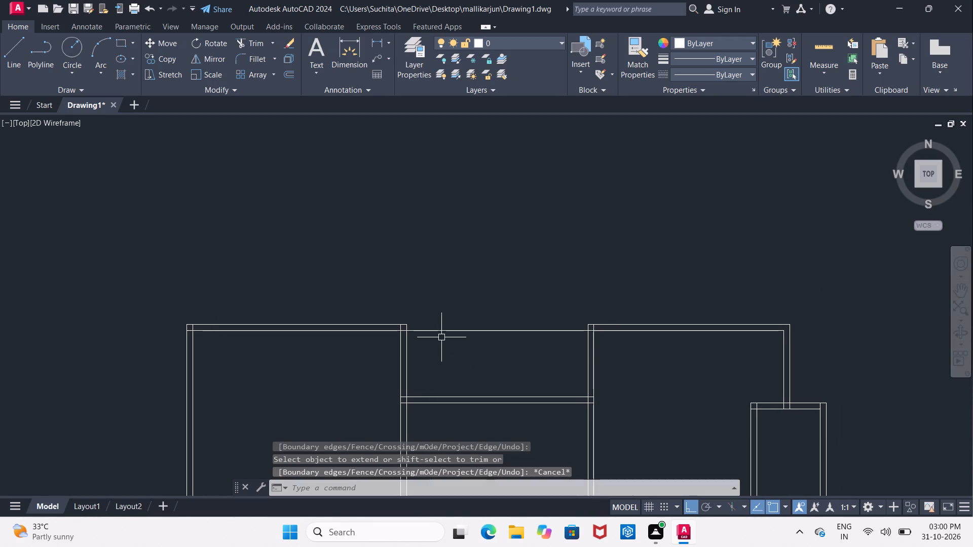
Trim the inner top wall line where it crosses the open gap between the two upper rooms.
text(TR)
key(space)
key(space)
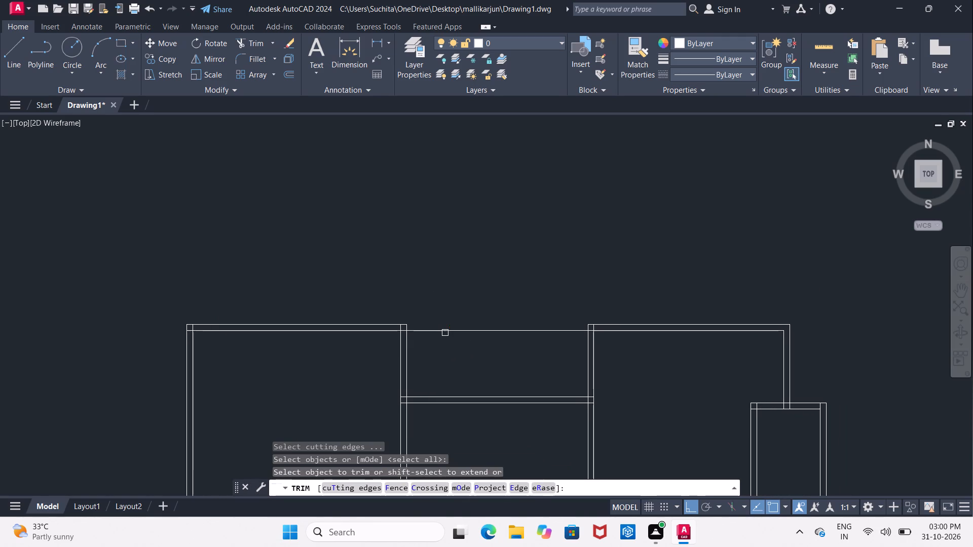
click(445, 331)
middle_drag(460, 345, 445, 368)
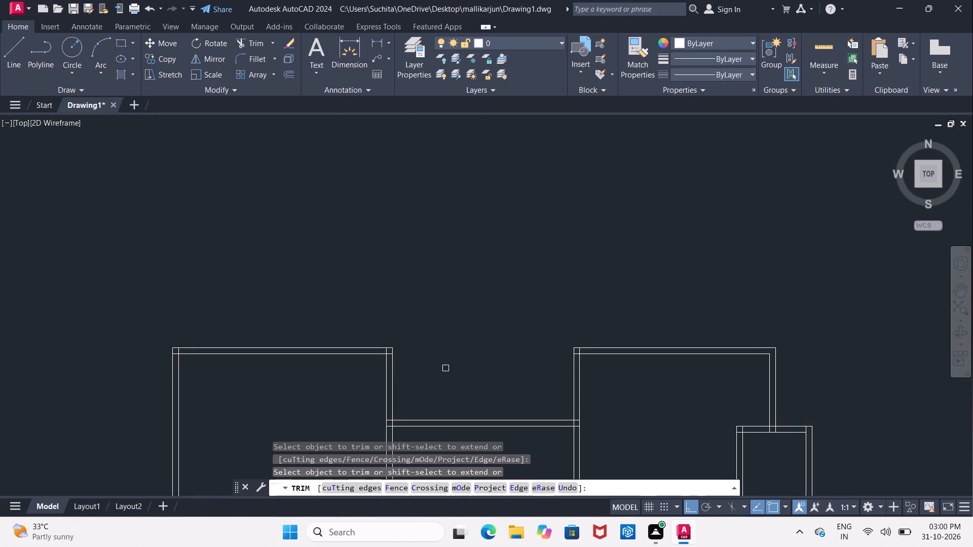
key(Escape)
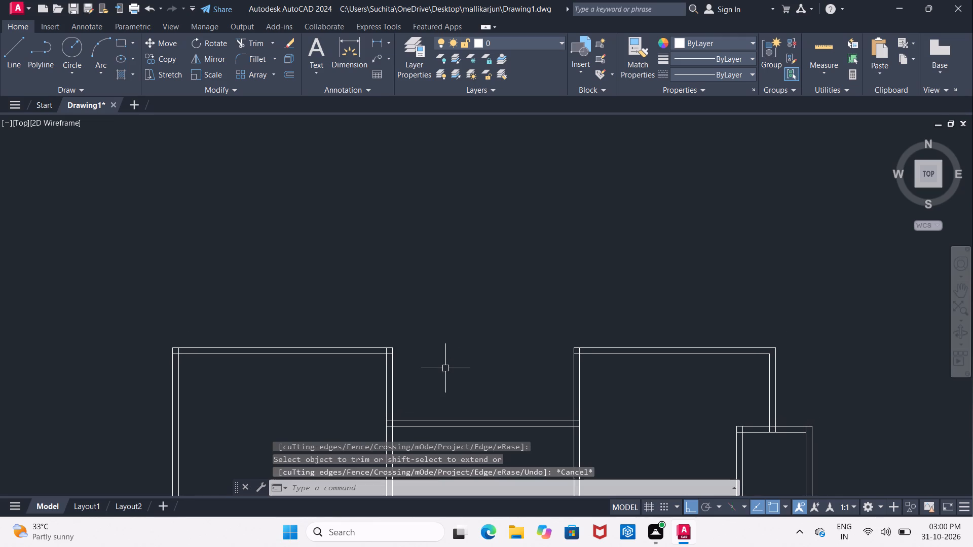
Offset the upper-left room's inner top wall line 3' down into the room.
middle_drag(445, 368, 430, 357)
middle_drag(430, 357, 430, 380)
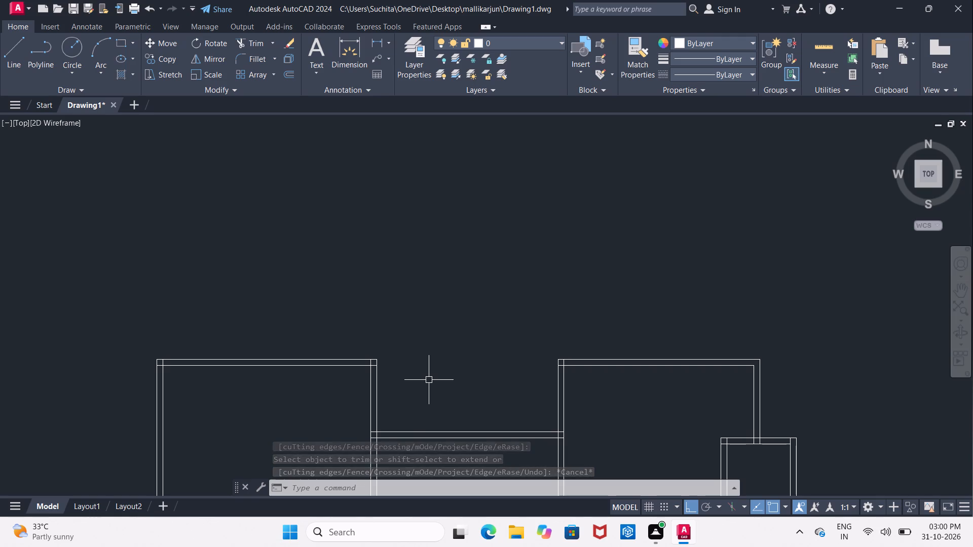
key(o)
key(Return)
text(3')
key(Return)
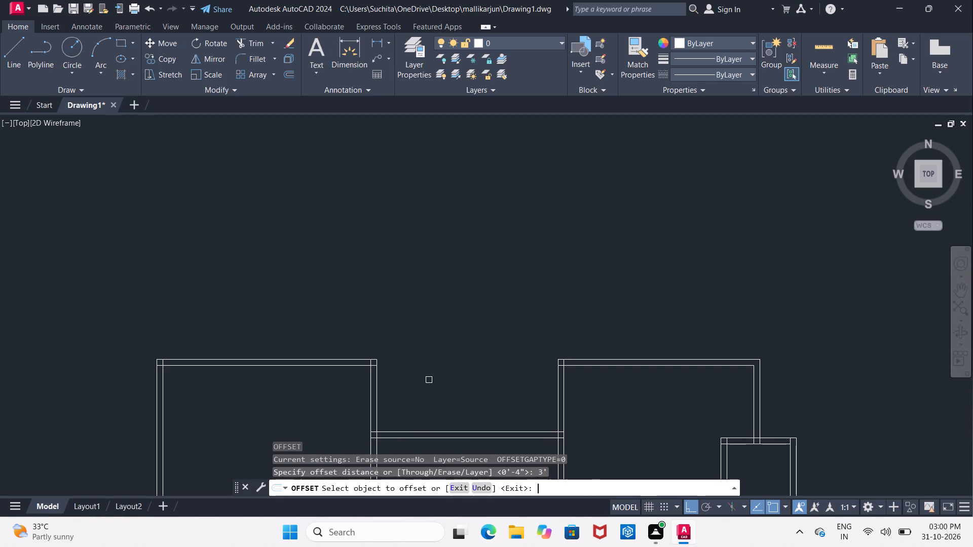
click(349, 365)
click(347, 388)
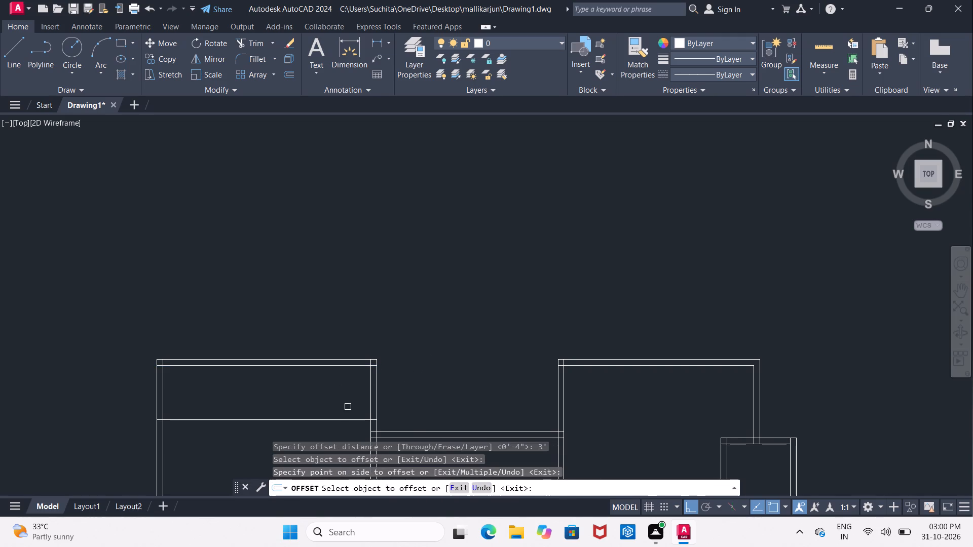
middle_drag(345, 407, 307, 298)
scroll(307, 298, up, 1)
key(Escape)
Extend the offset line across the gap to the upper-right room's left wall and trim its portion inside the upper-left room.
key(e)
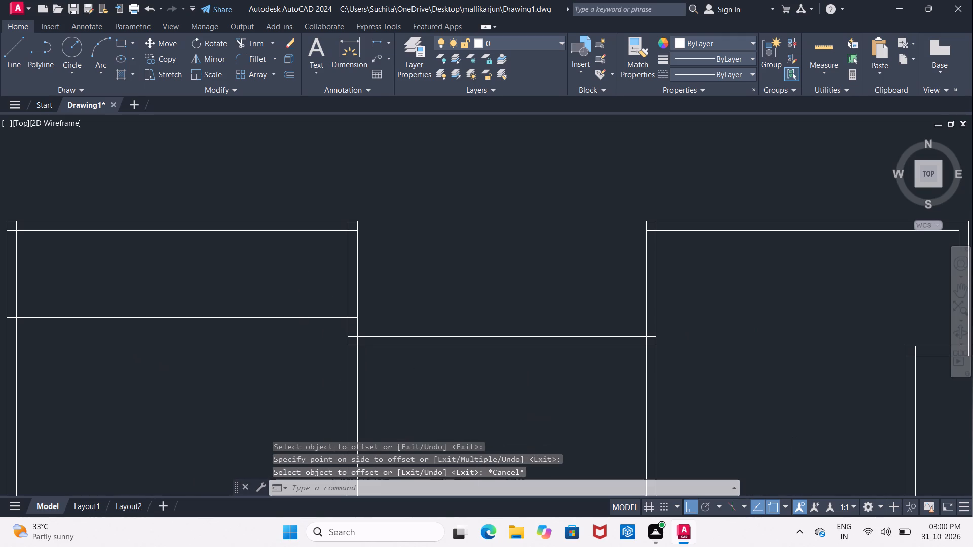
text(X)
key(space)
key(space)
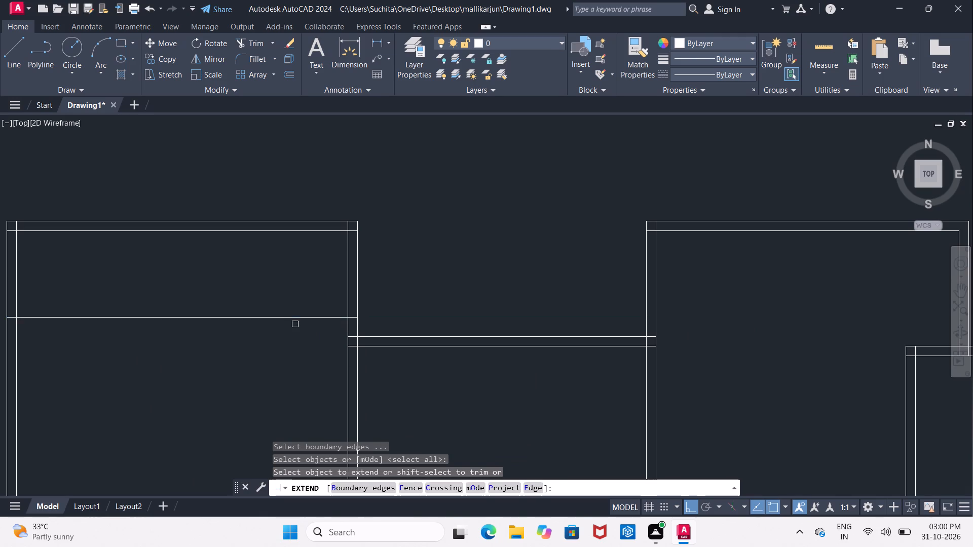
click(301, 319)
click(424, 315)
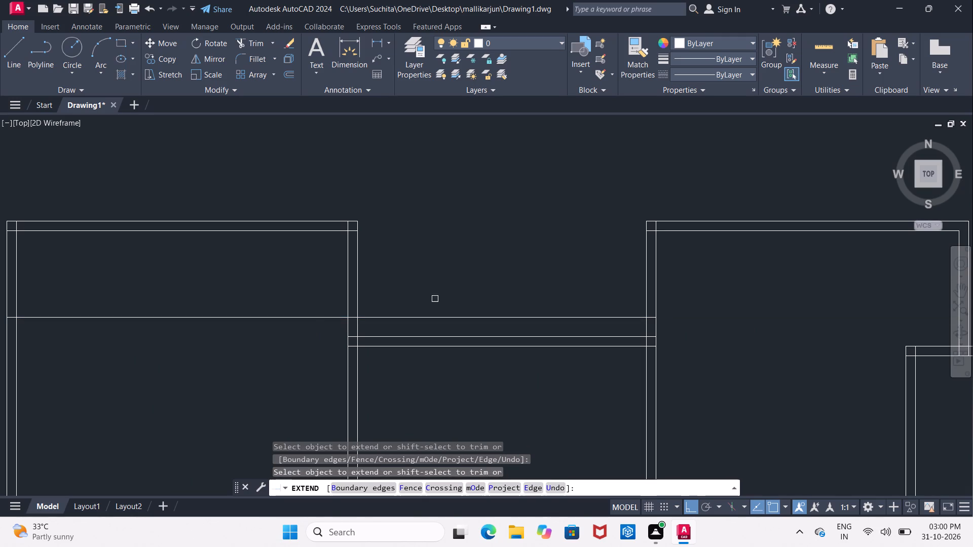
shift+click(320, 321)
key(Return)
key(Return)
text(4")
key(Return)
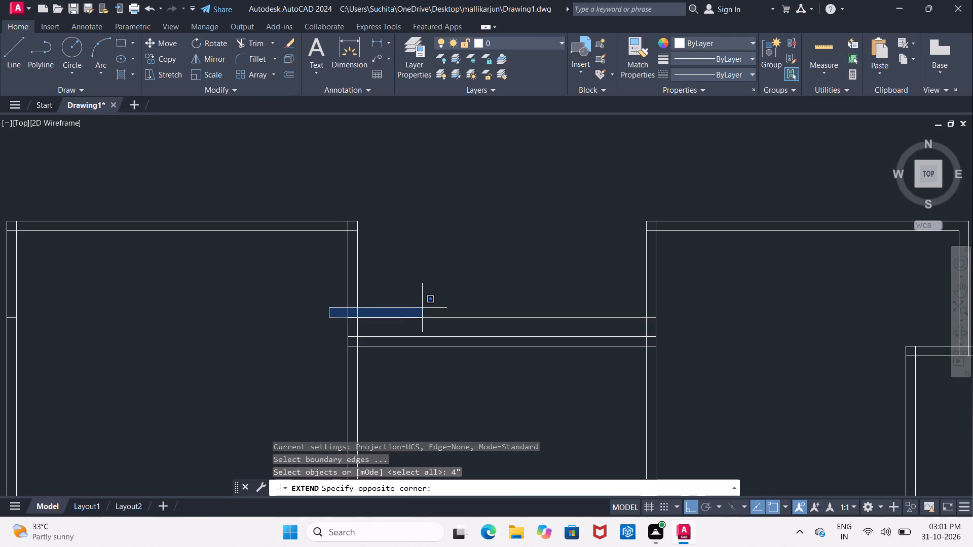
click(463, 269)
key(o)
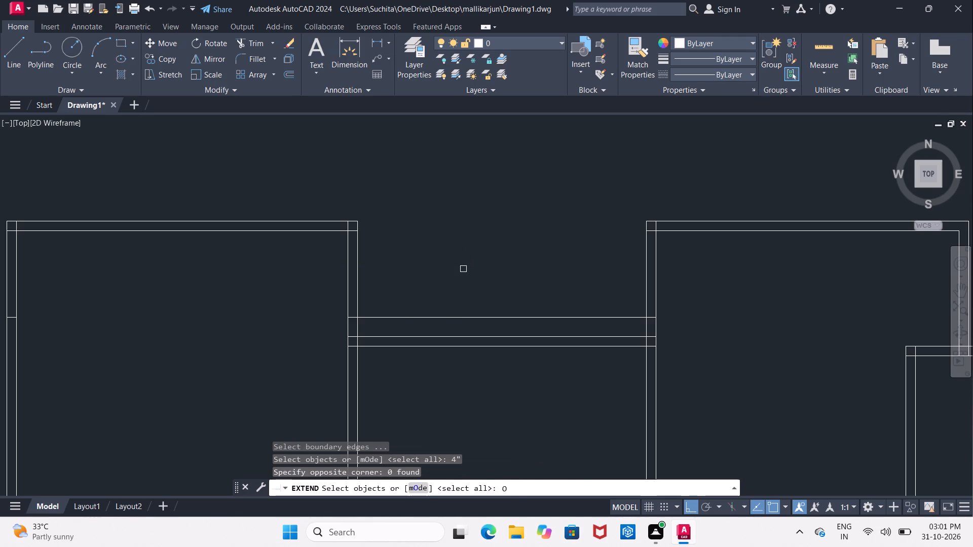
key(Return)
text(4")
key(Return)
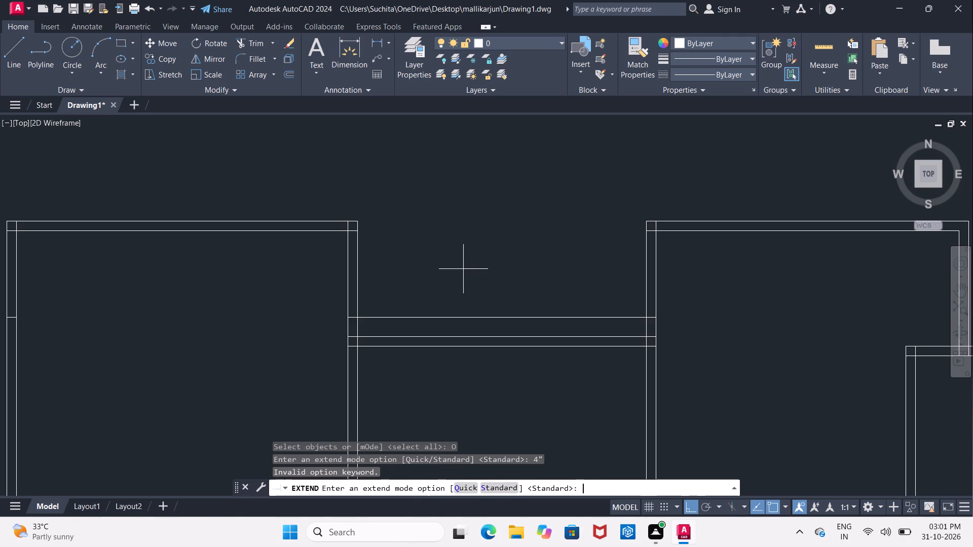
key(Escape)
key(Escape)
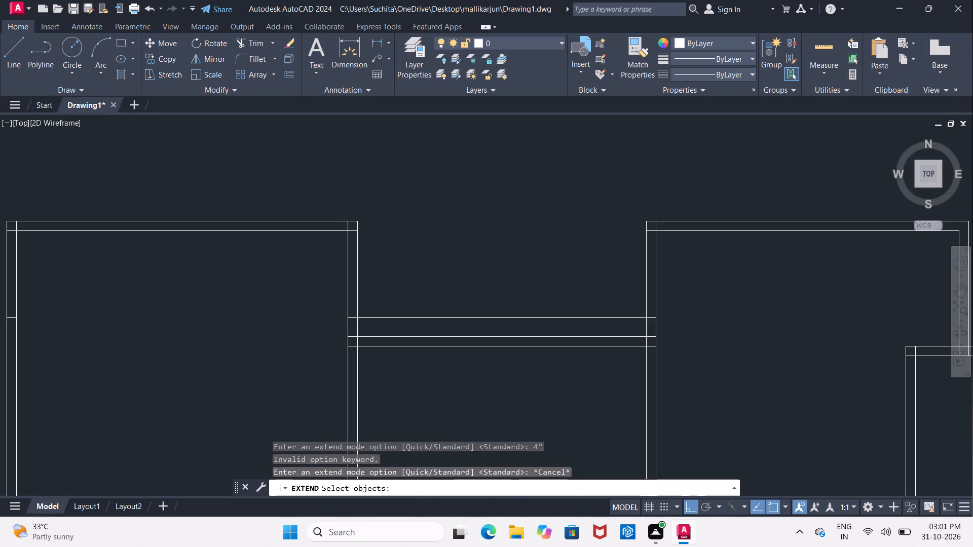
Offset the extended line between the two upper rooms 4" upward to form a double-line wall.
key(o)
key(Return)
text(4")
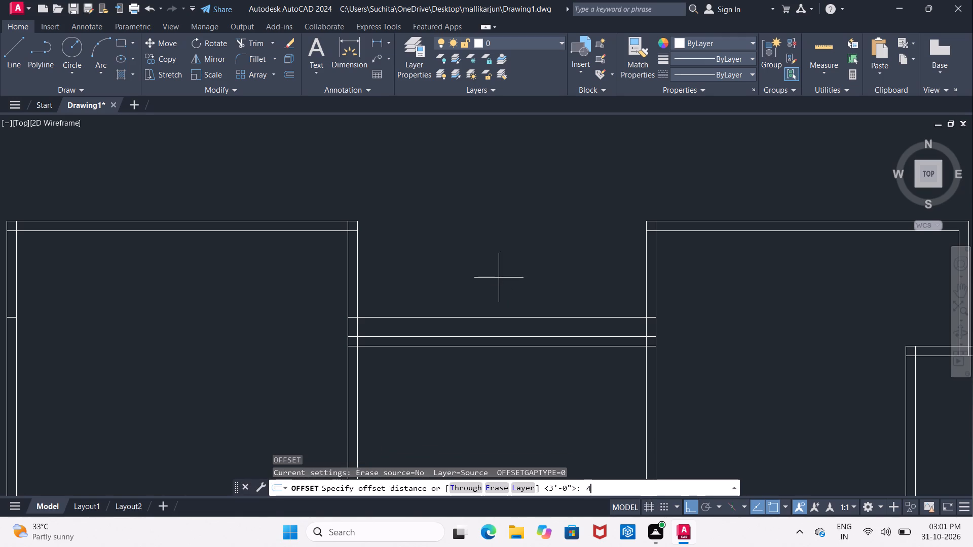
key(Return)
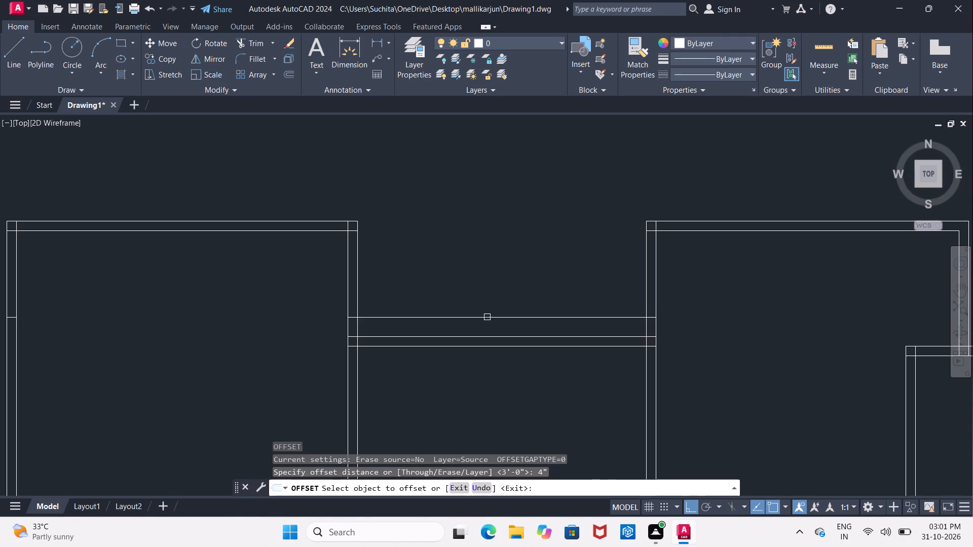
click(487, 317)
click(483, 292)
key(Escape)
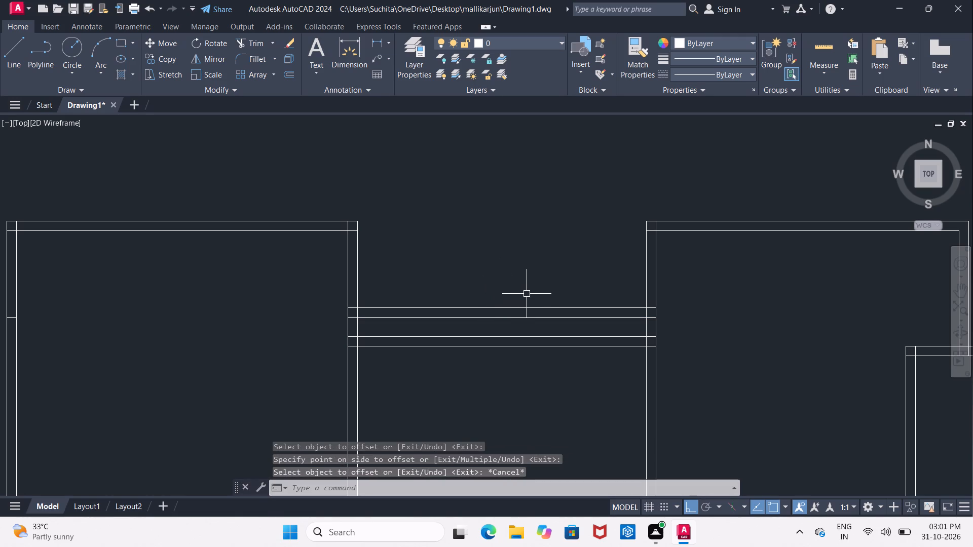
Examine the new double-line wall between the upper rooms and the surrounding upper part of the plan.
scroll(525, 294, down, 2)
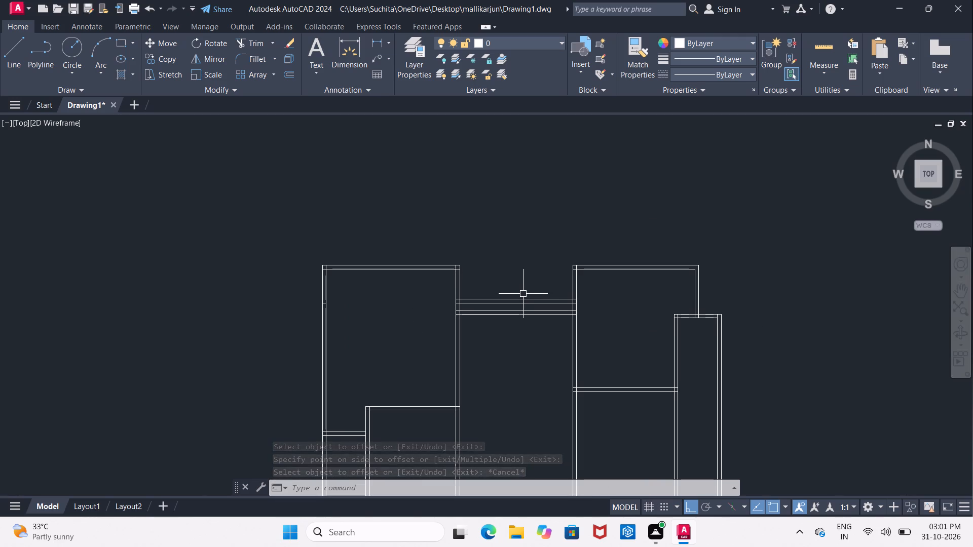
scroll(503, 291, up, 1)
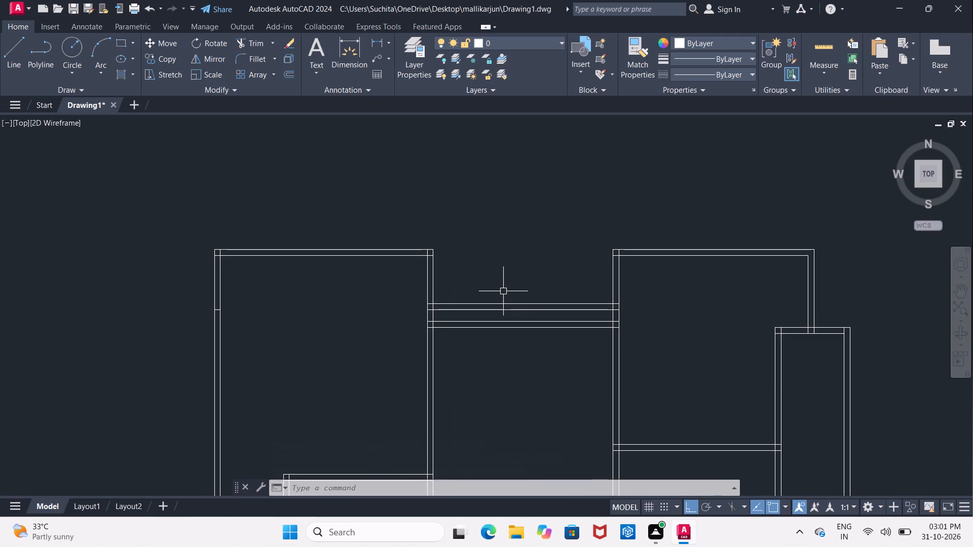
middle_drag(503, 291, 500, 306)
scroll(498, 311, up, 1)
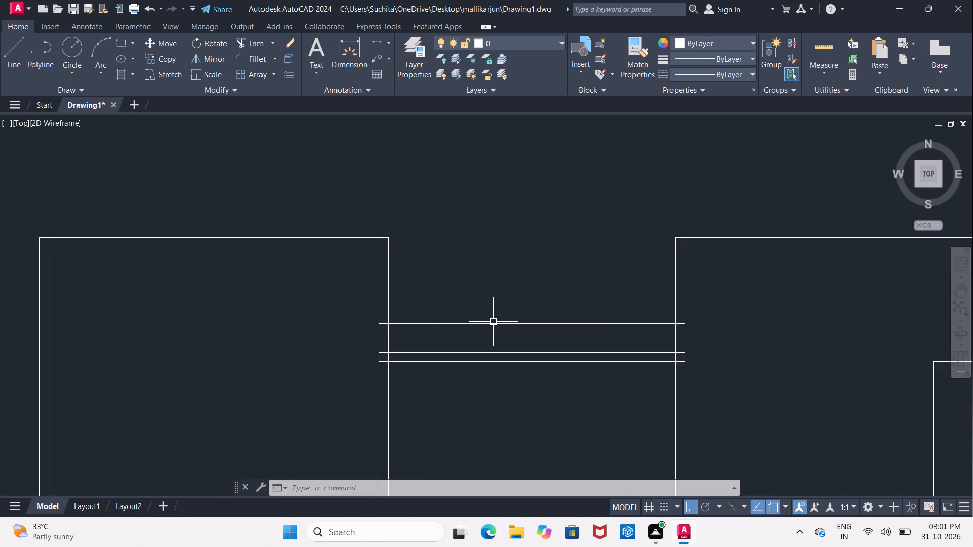
middle_drag(495, 326, 483, 237)
scroll(483, 237, down, 2)
scroll(470, 298, down, 1)
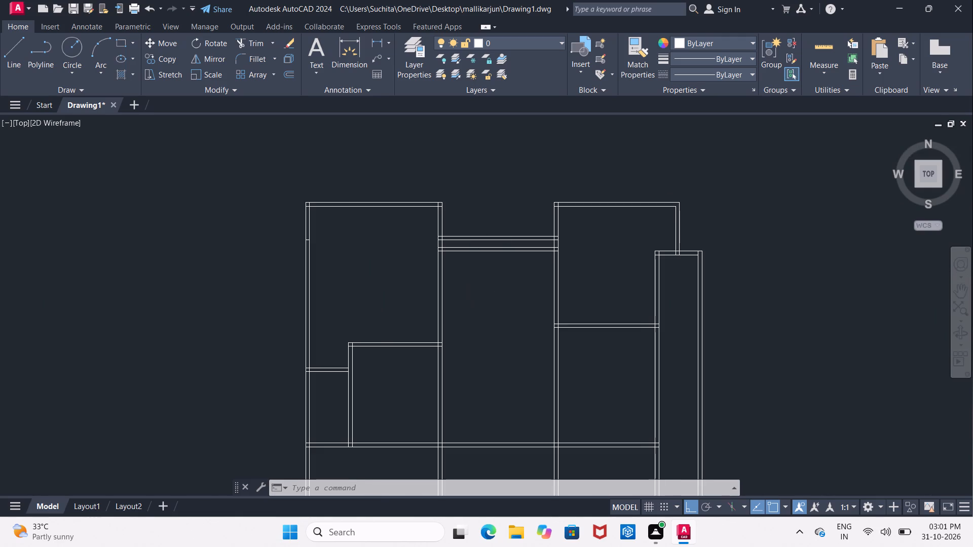
middle_drag(468, 300, 469, 322)
scroll(452, 306, up, 2)
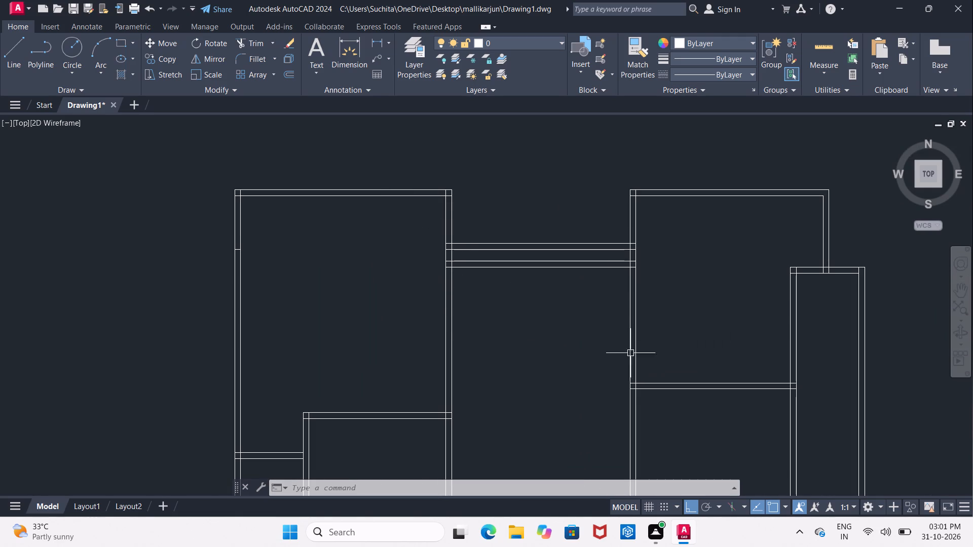
Delete both lines of the higher double-line wall between the two upper rooms.
middle_drag(596, 379, 591, 419)
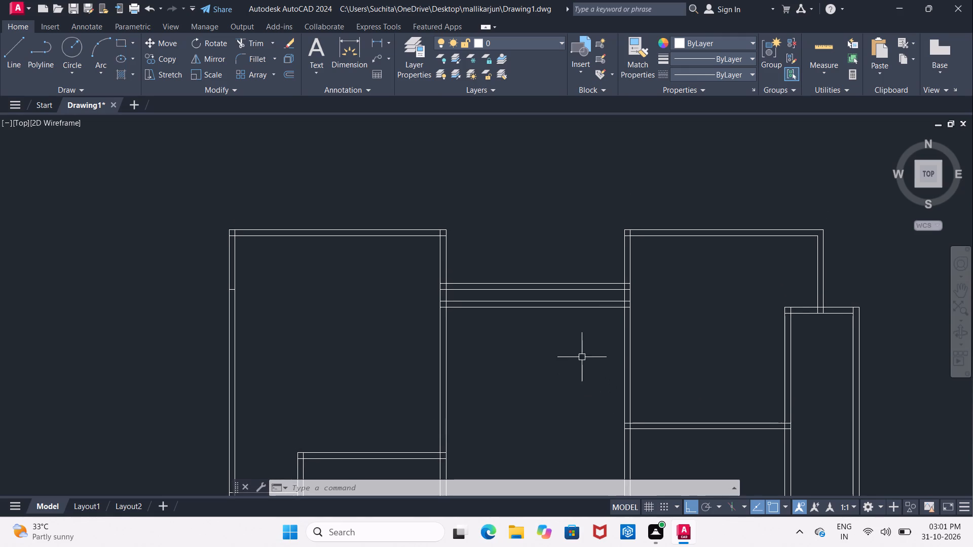
scroll(532, 289, up, 2)
click(530, 289)
click(529, 273)
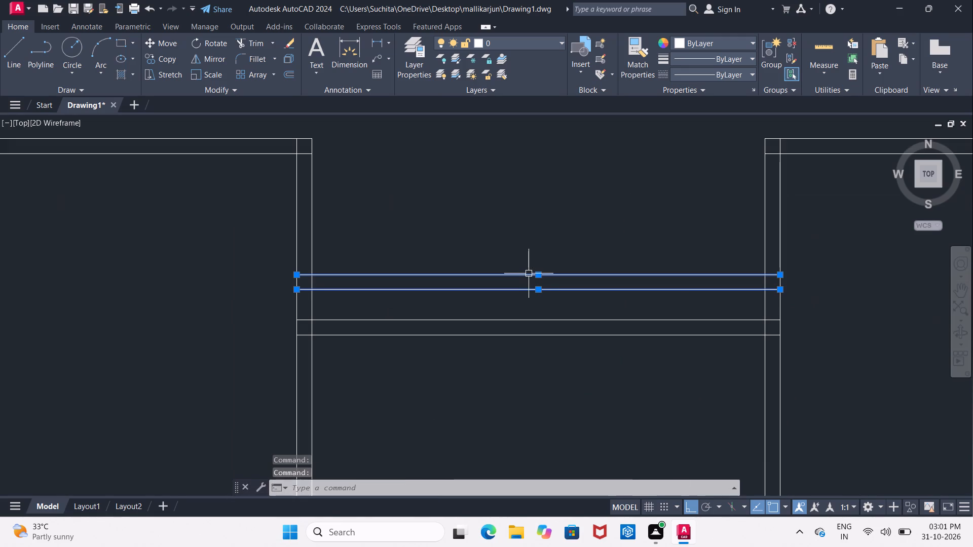
key(Delete)
Offset the top line of the remaining wall between the two upper rooms 2'6" upward.
scroll(516, 271, down, 1)
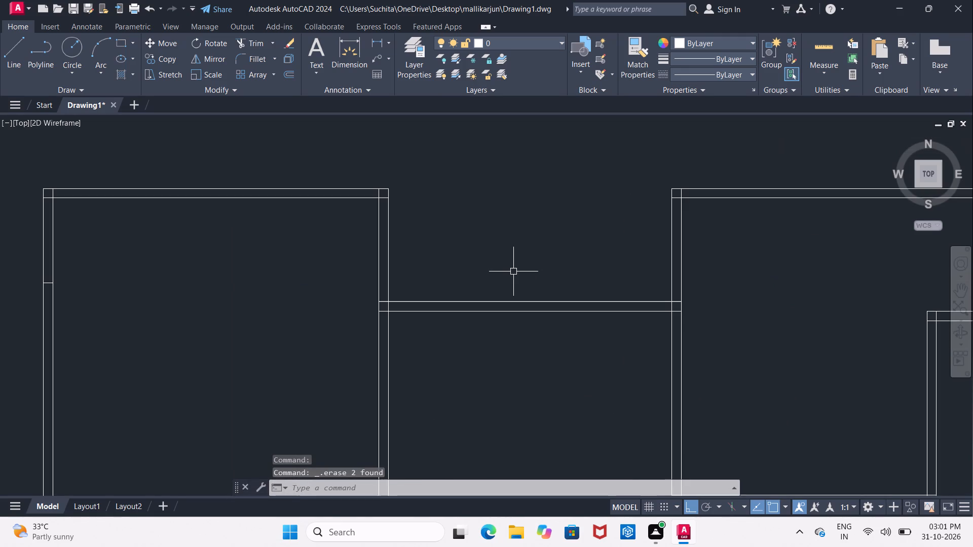
scroll(508, 271, down, 2)
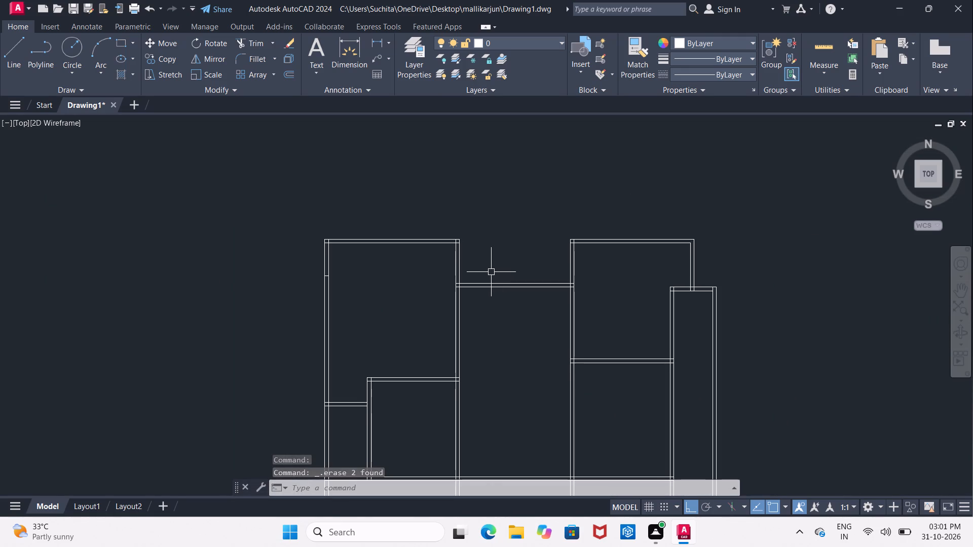
middle_drag(491, 272, 470, 328)
scroll(470, 327, up, 2)
key(Escape)
scroll(461, 327, down, 2)
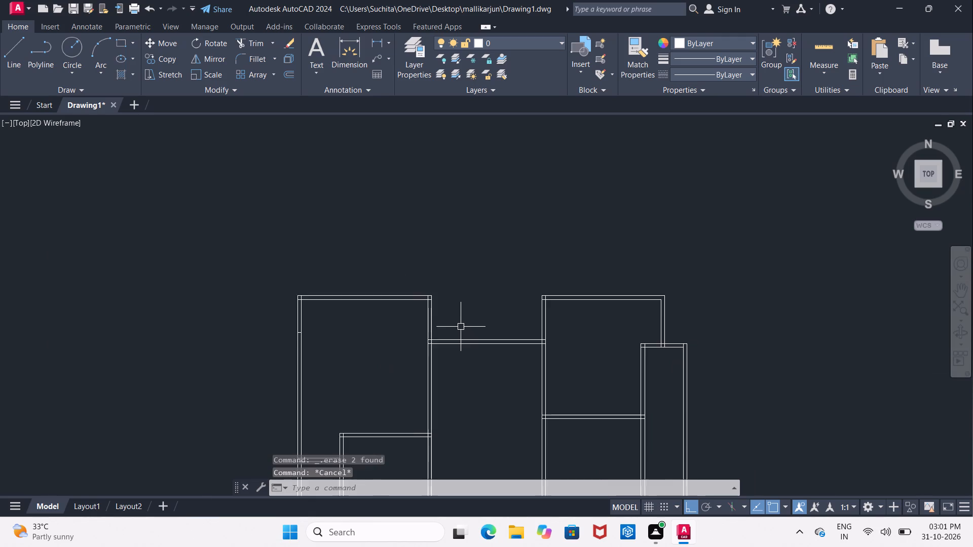
scroll(461, 327, down, 1)
middle_click(468, 372)
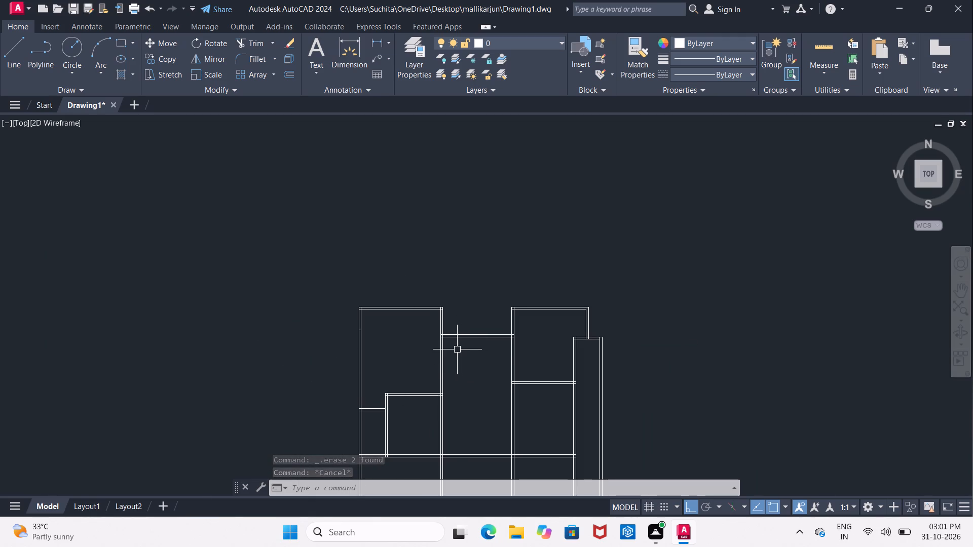
scroll(463, 328, up, 2)
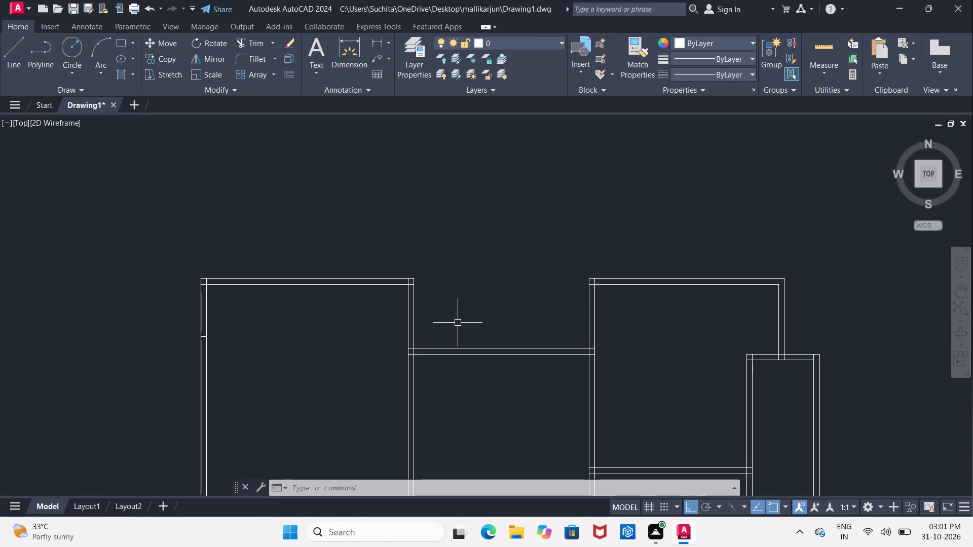
key(Escape)
key(o)
key(Return)
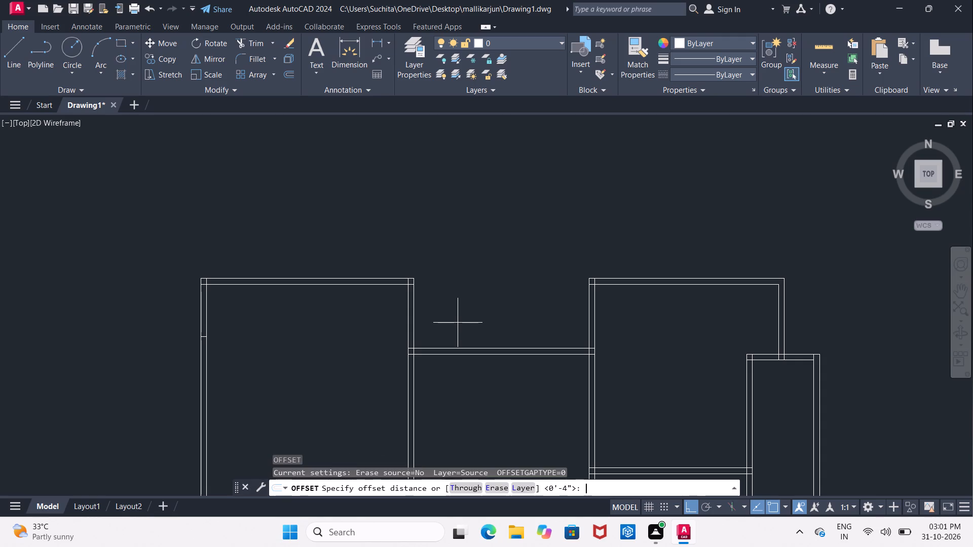
text(2'6")
key(Return)
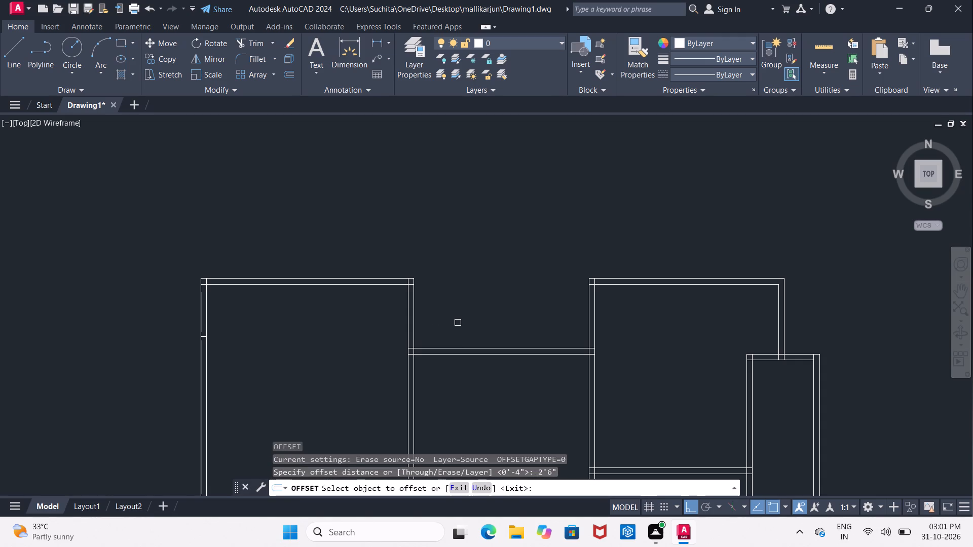
scroll(464, 335, up, 2)
click(462, 369)
click(462, 356)
scroll(462, 350, down, 2)
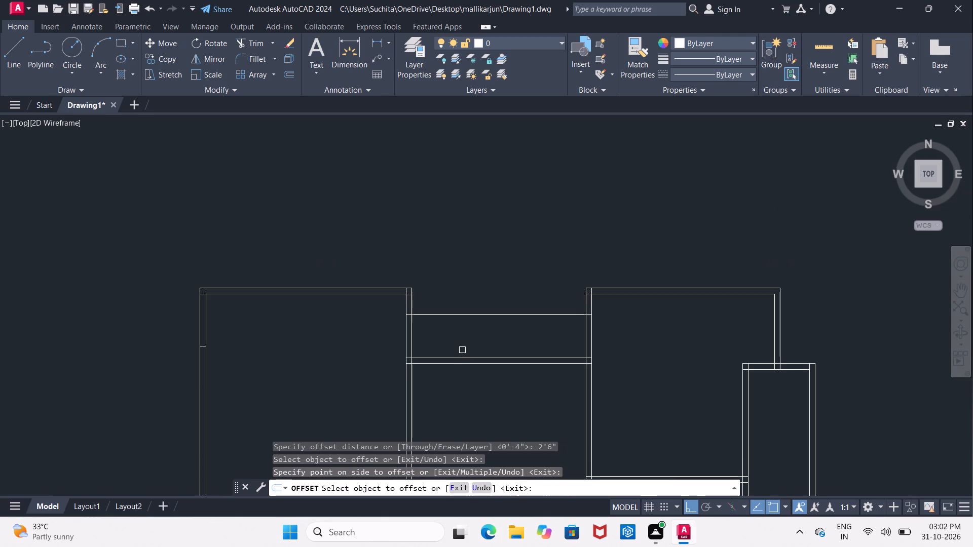
middle_drag(469, 345, 386, 333)
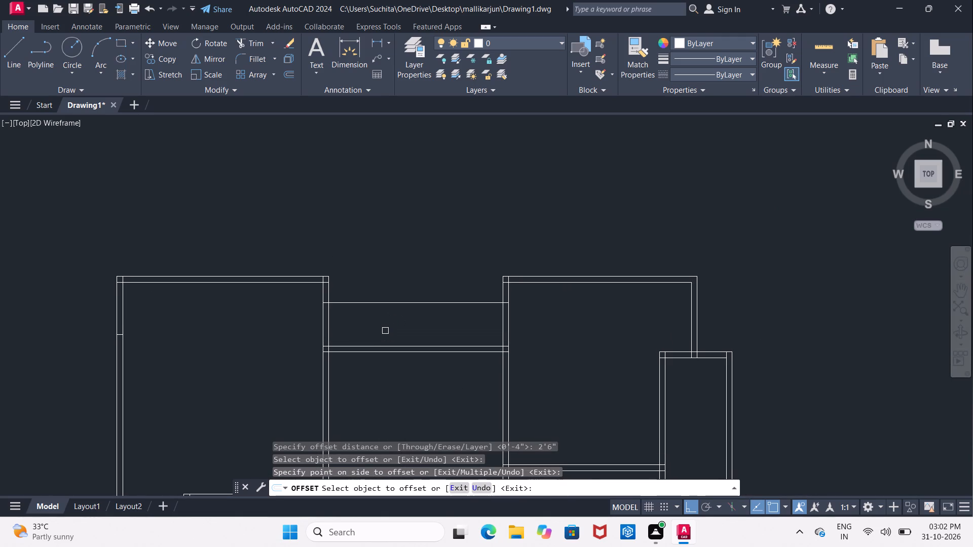
key(Return)
Offset the new line between the two upper rooms 4" upward to form a double-line wall.
key(Return)
text(4")
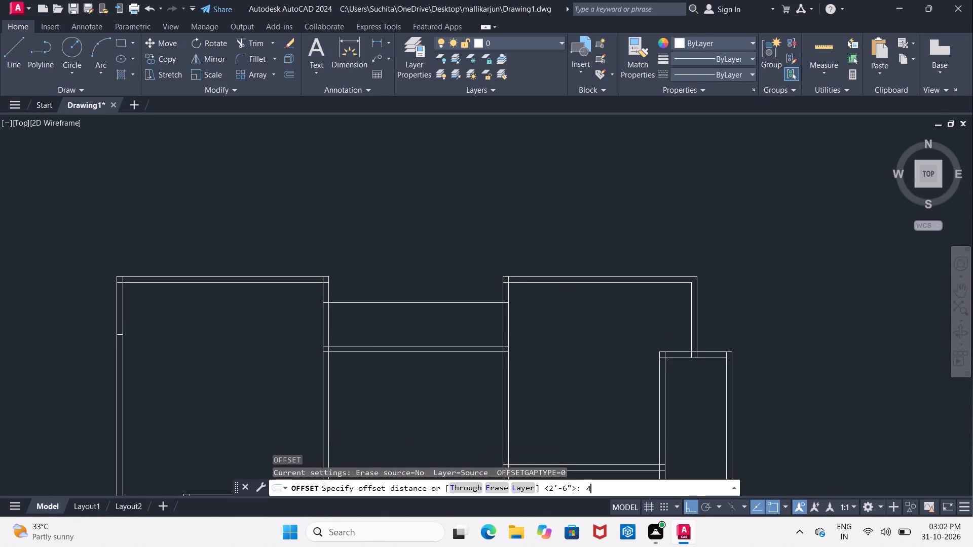
key(Return)
scroll(376, 320, up, 2)
click(378, 286)
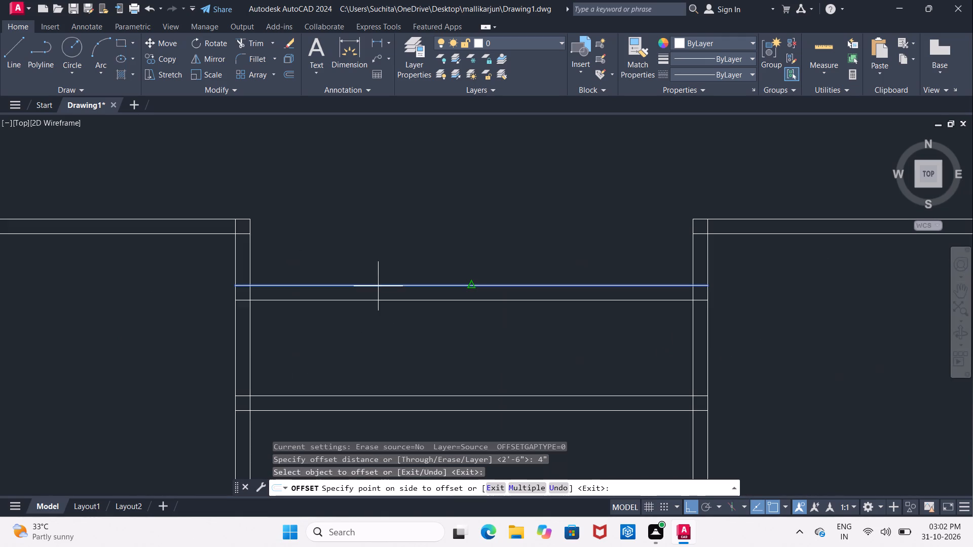
click(379, 273)
key(Escape)
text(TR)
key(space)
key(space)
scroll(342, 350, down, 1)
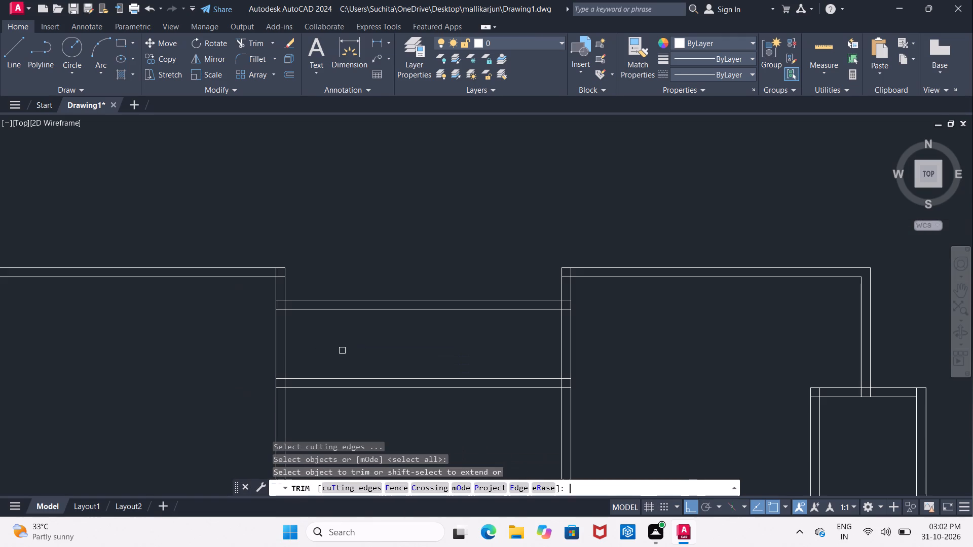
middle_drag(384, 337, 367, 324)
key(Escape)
Delete the stray short line crossing the left wall of the upper-left room.
scroll(367, 324, down, 1)
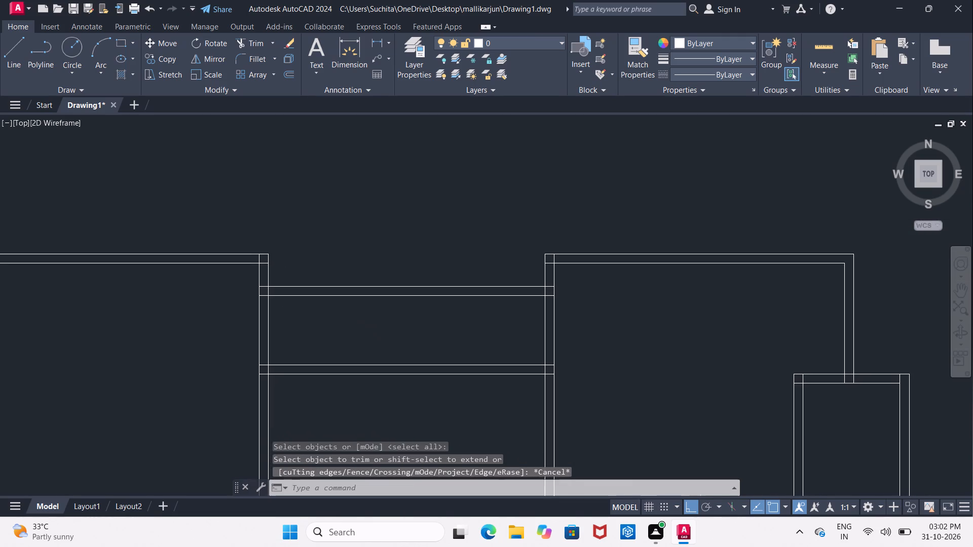
scroll(367, 324, down, 2)
scroll(256, 338, up, 4)
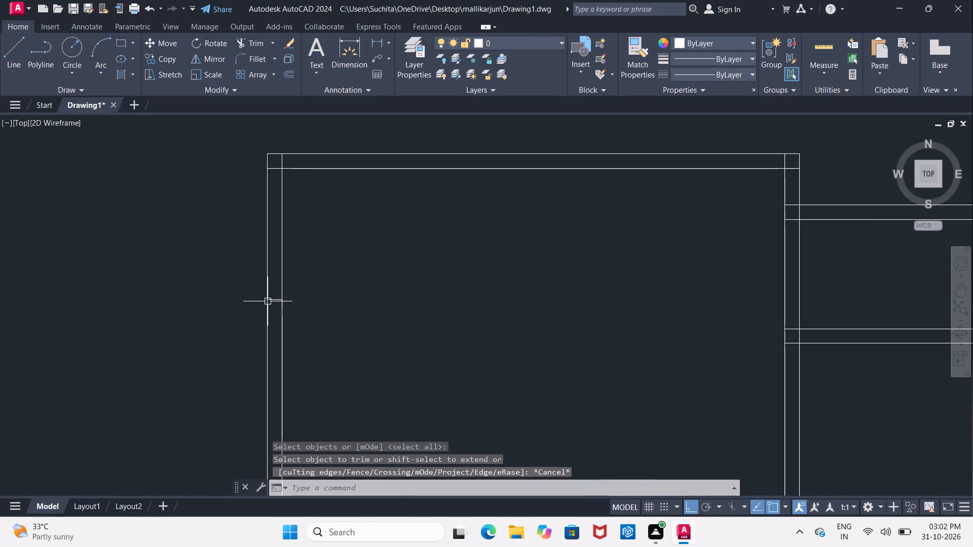
click(274, 299)
key(Delete)
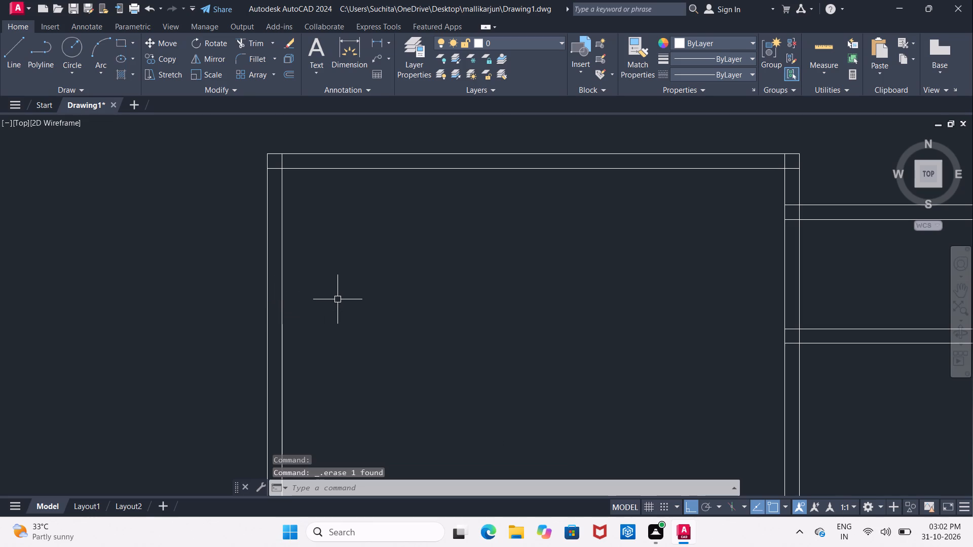
Offset the plan's outer bottom wall line 13'3" downward.
scroll(331, 299, down, 3)
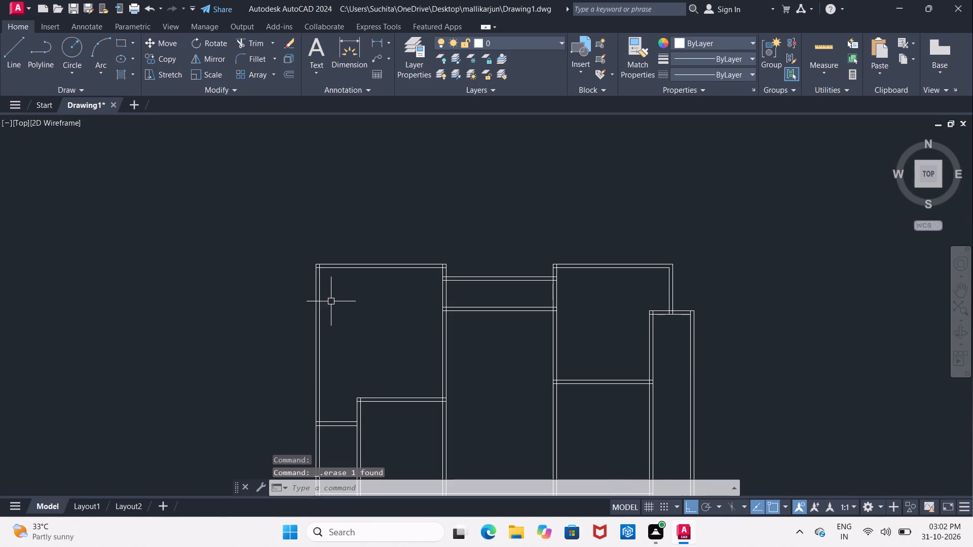
scroll(342, 338, down, 1)
middle_drag(342, 341, 288, 286)
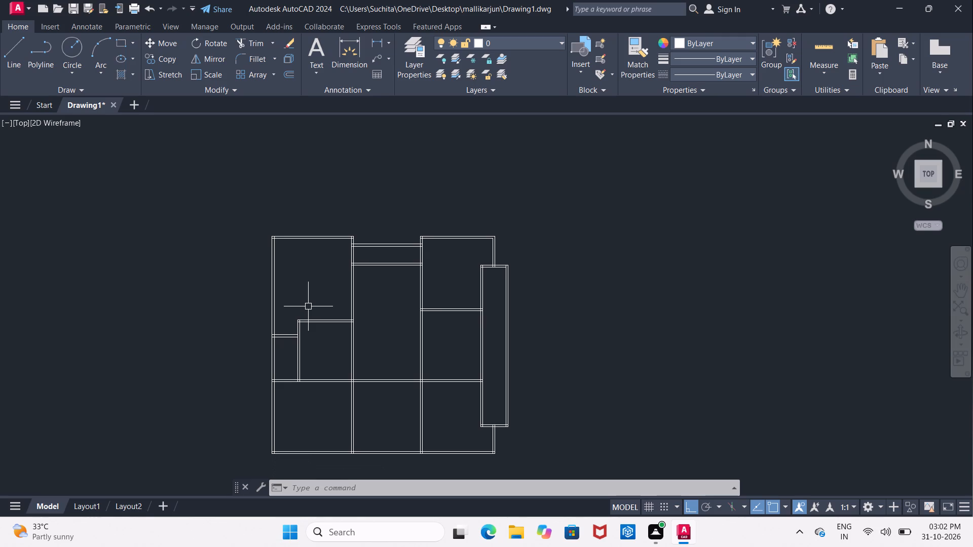
middle_drag(322, 428, 314, 259)
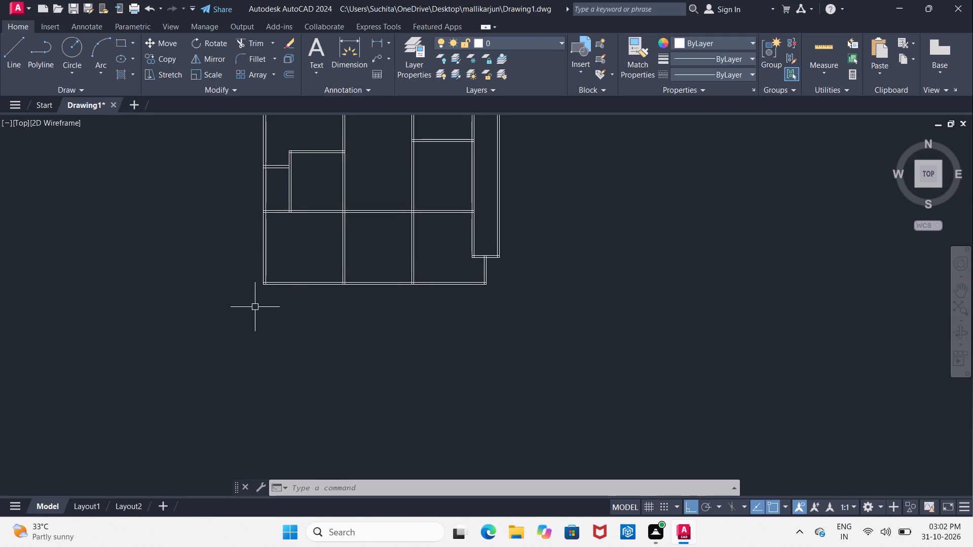
middle_drag(255, 304, 259, 316)
scroll(259, 316, up, 2)
middle_drag(300, 302, 294, 308)
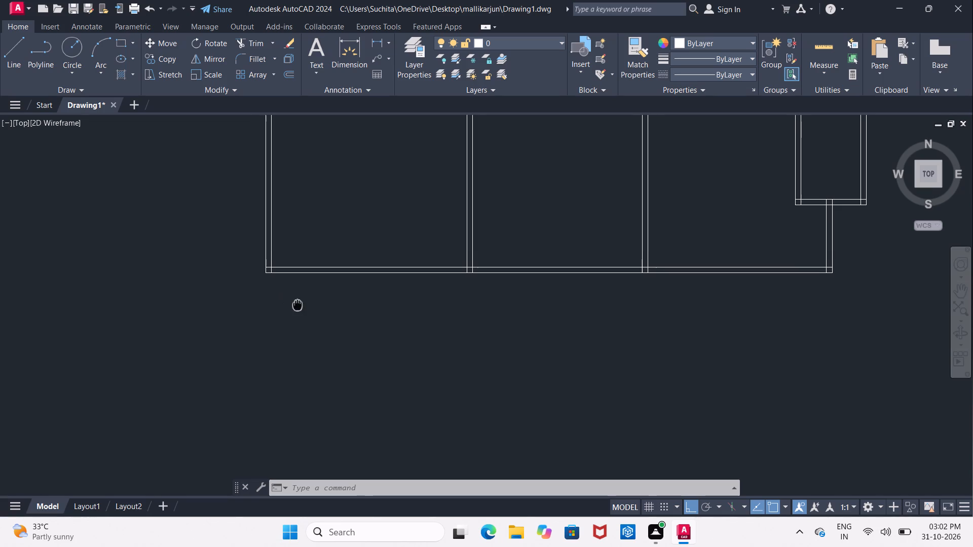
middle_drag(294, 308, 280, 333)
key(Escape)
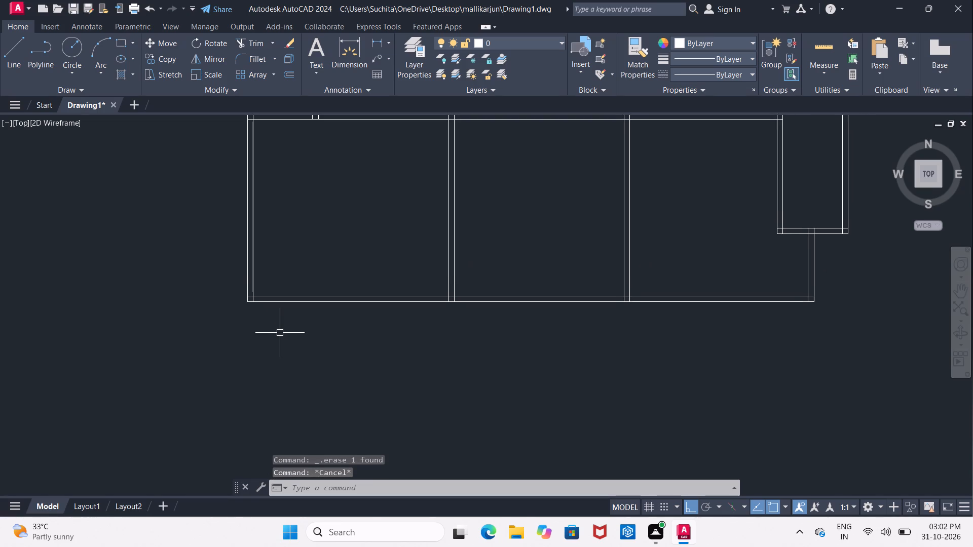
key(o)
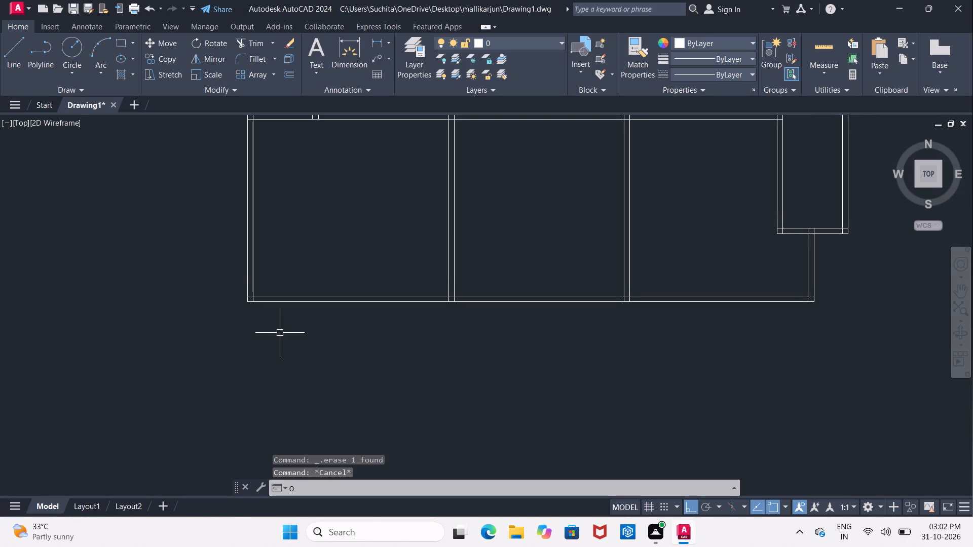
key(Return)
text(13')
text(3")
key(Return)
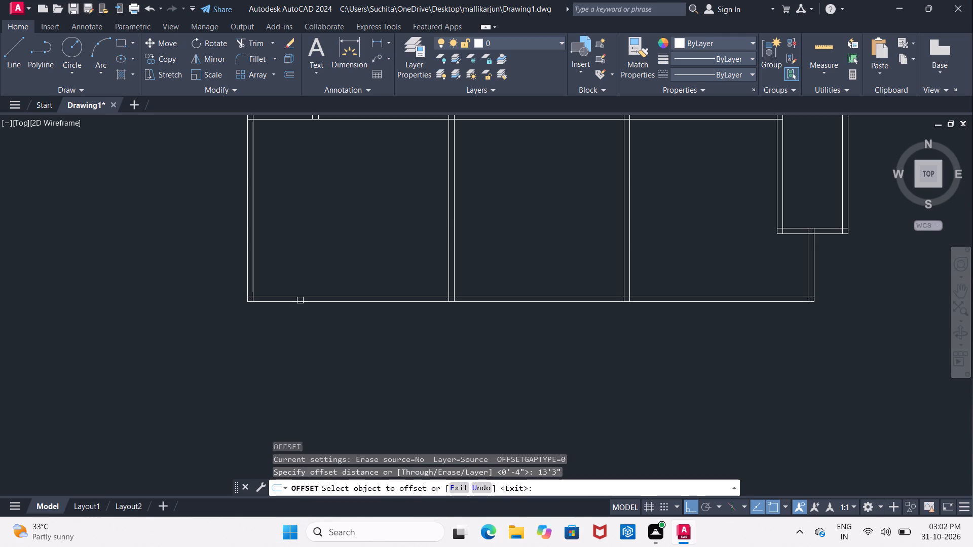
click(300, 300)
click(306, 375)
middle_drag(309, 370, 280, 228)
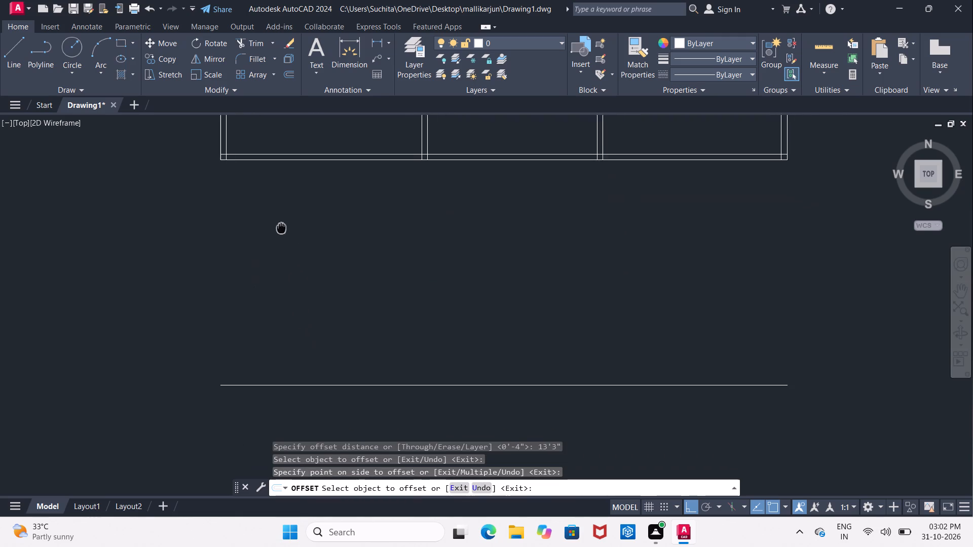
middle_drag(280, 228, 273, 240)
middle_drag(272, 274, 272, 255)
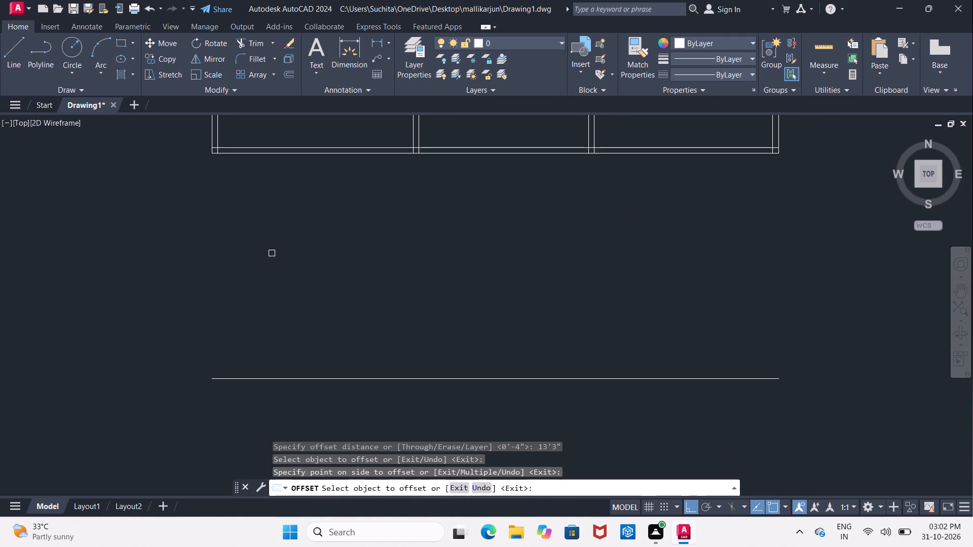
key(Return)
Offset the new bottom line 4" downward to form a double-line wall.
key(Return)
text(4")
key(Return)
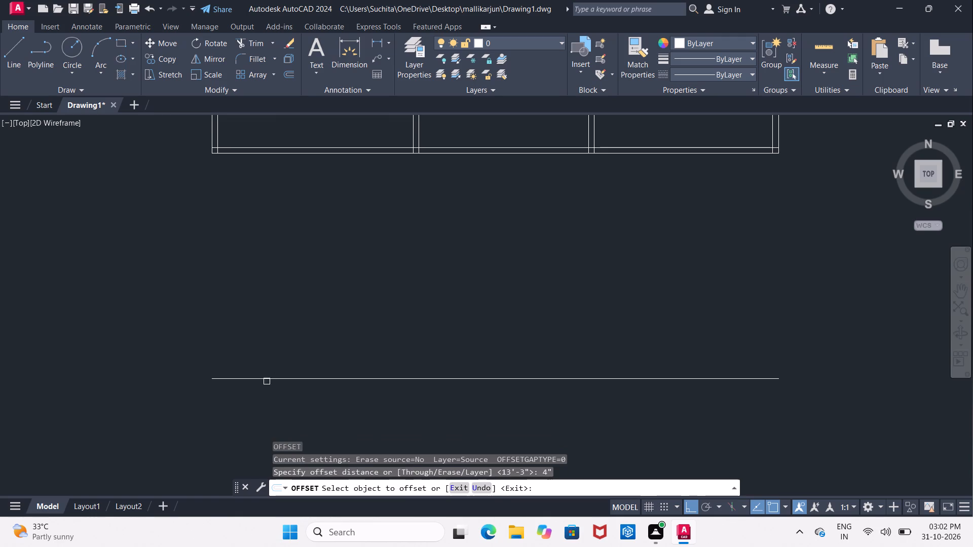
click(267, 382)
click(234, 403)
middle_drag(211, 331, 210, 350)
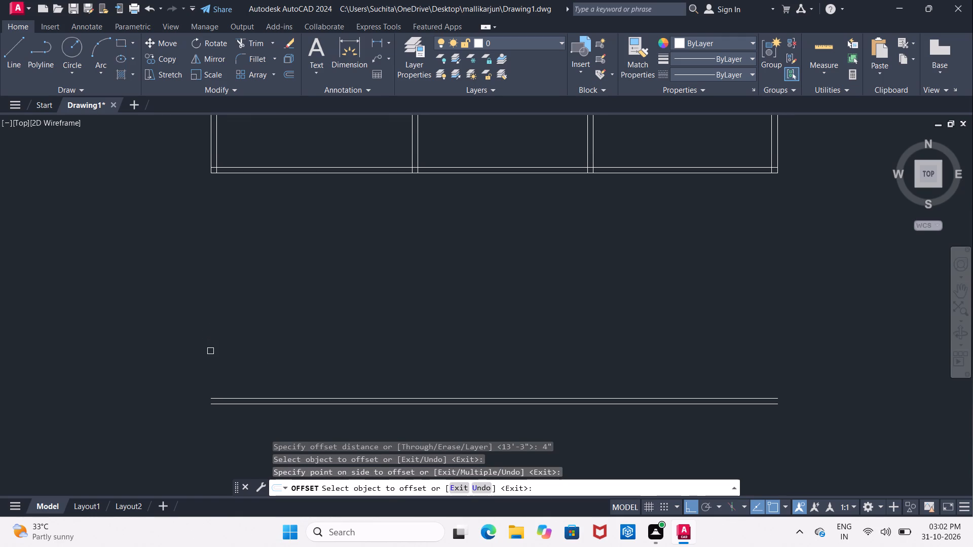
key(Escape)
Extend both lines of the plan's left outer wall down to the outer line of the new bottom wall.
text(EX)
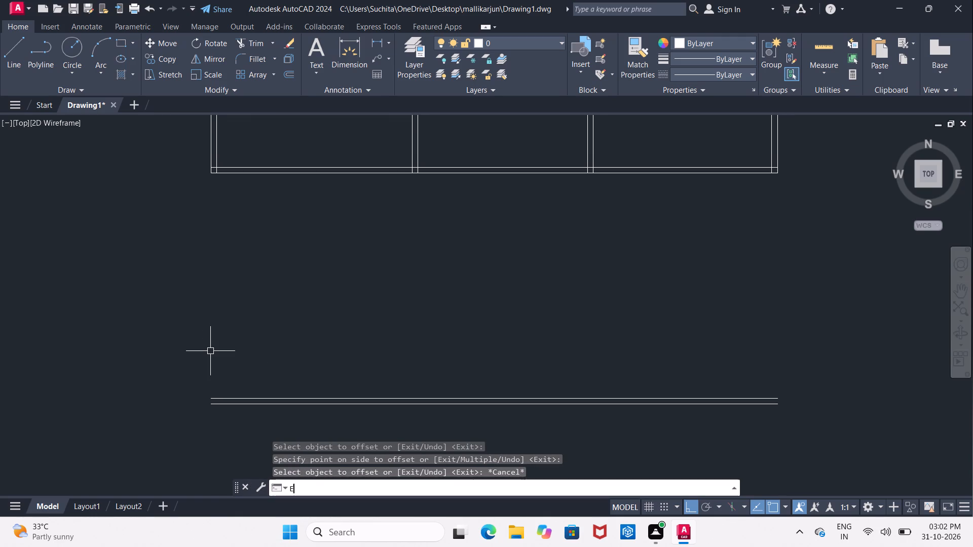
key(space)
key(space)
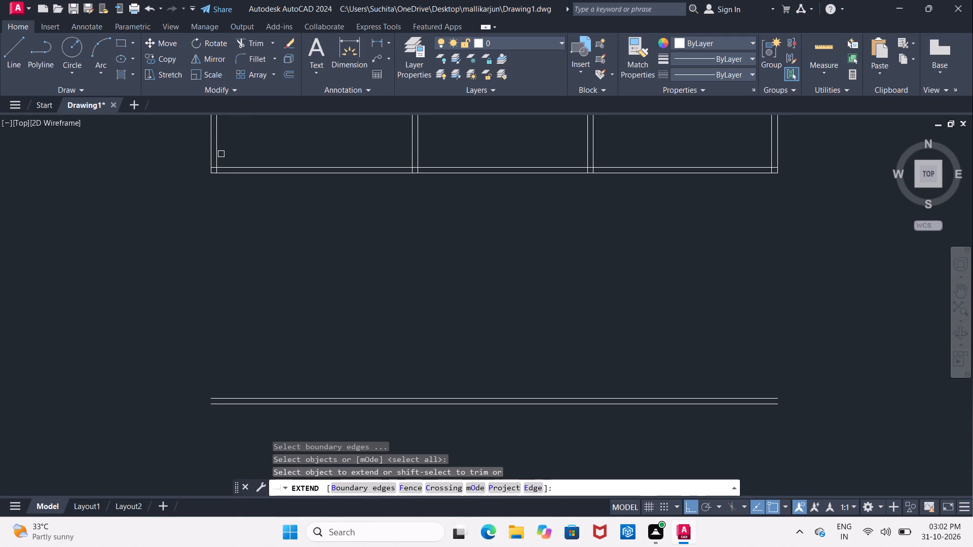
click(217, 156)
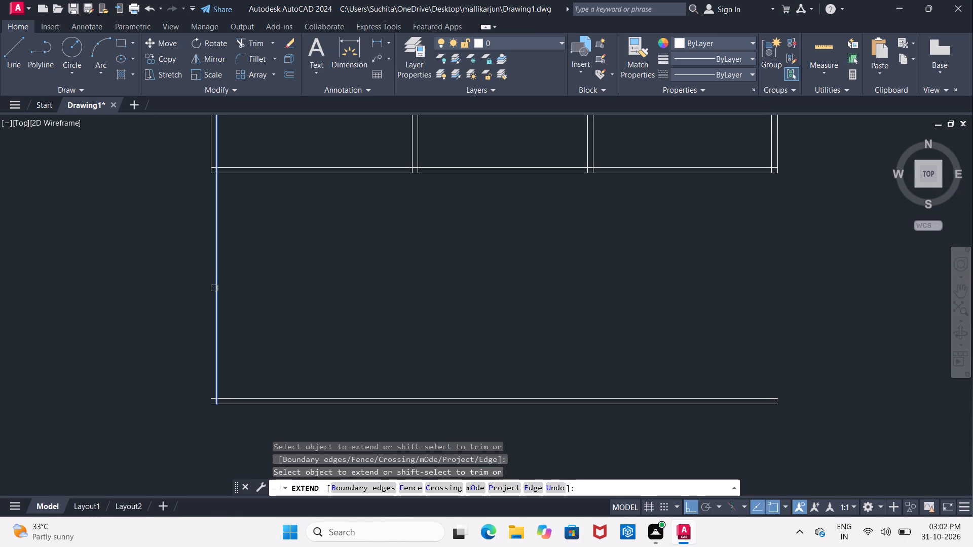
click(213, 290)
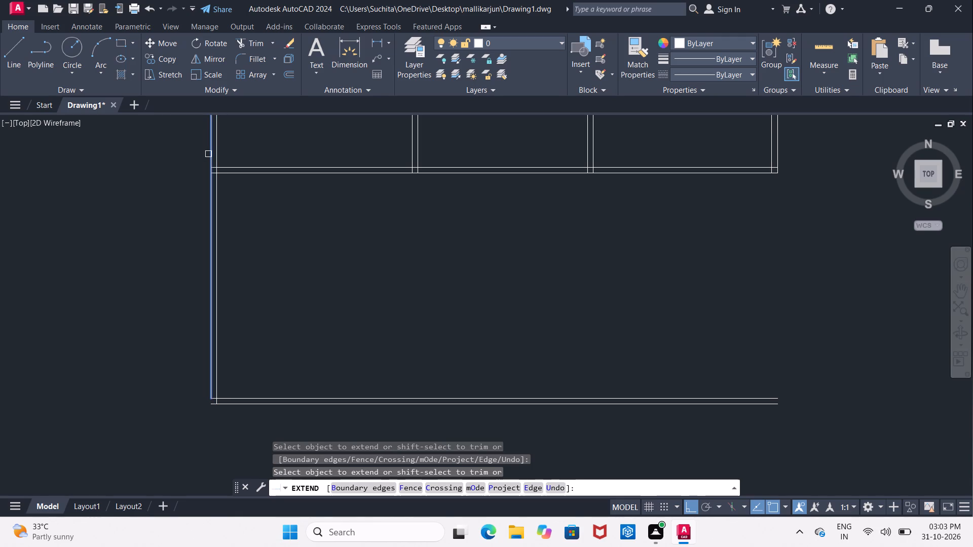
click(208, 154)
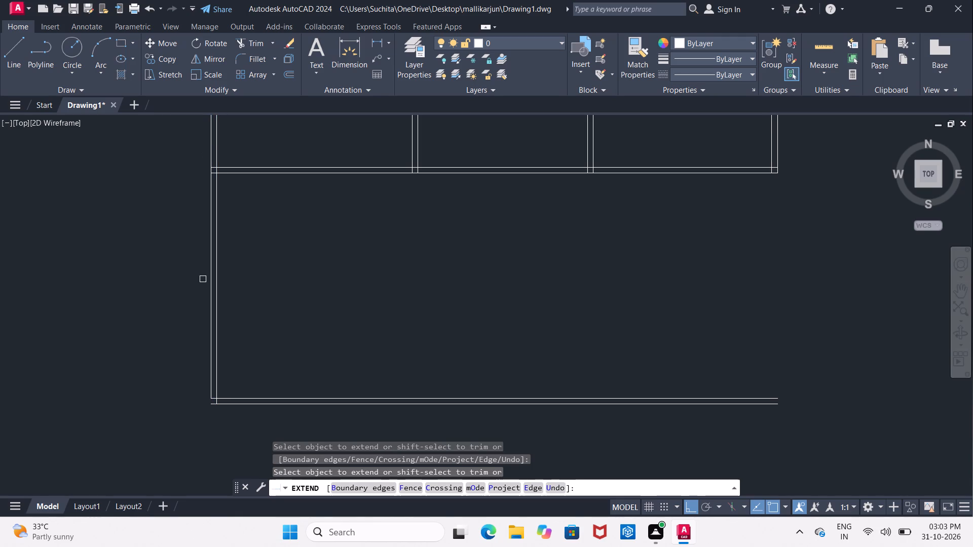
click(209, 322)
key(Escape)
Offset the inner line of the left outer wall 10' to the right, into the new lower area.
key(o)
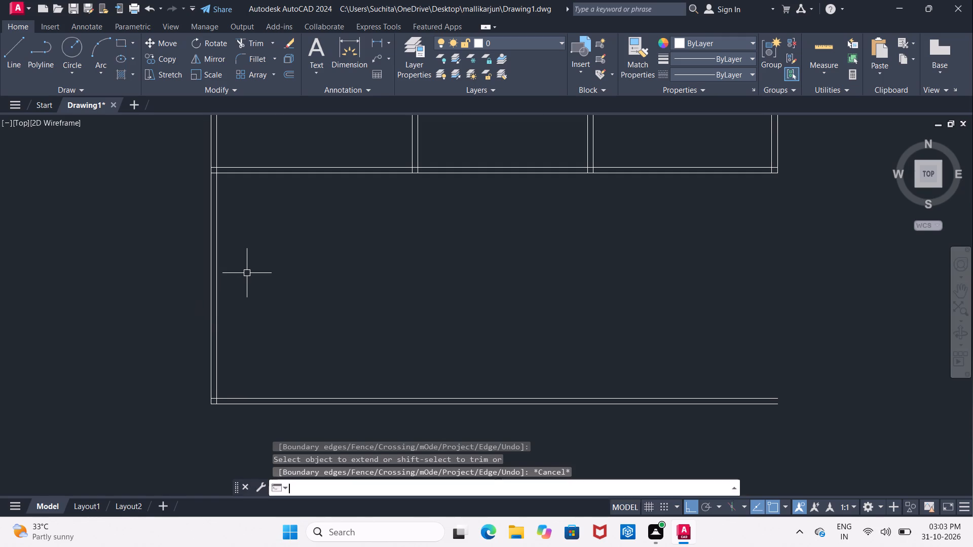
key(Return)
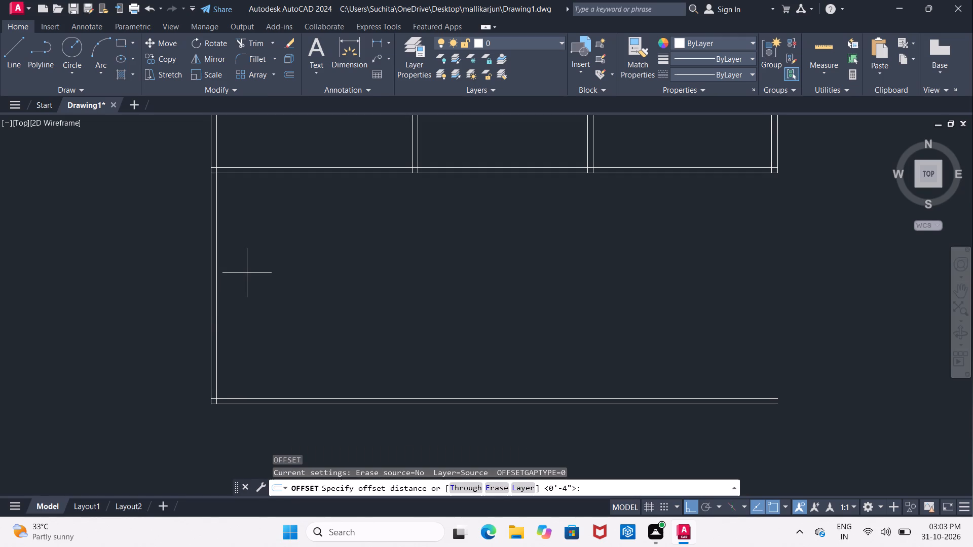
text(10')
key(Return)
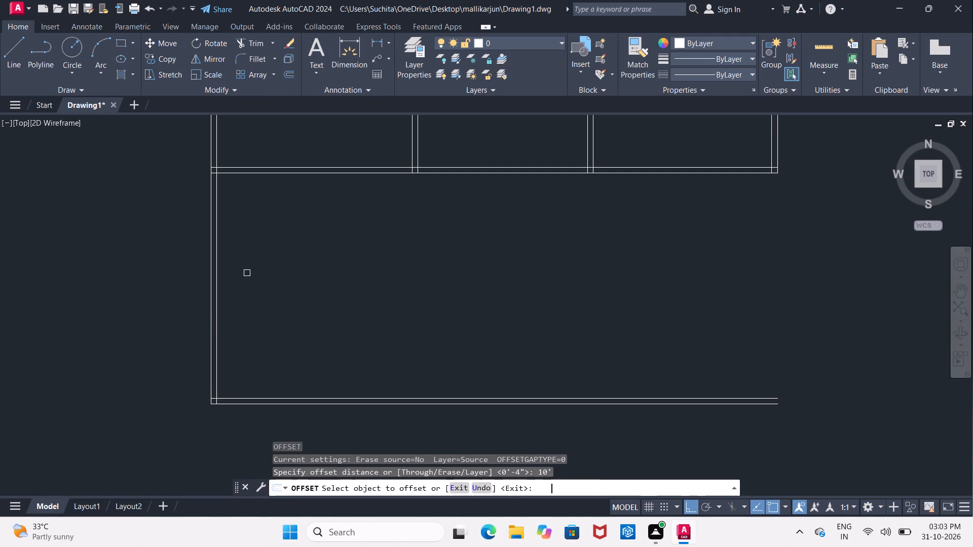
click(218, 311)
click(325, 298)
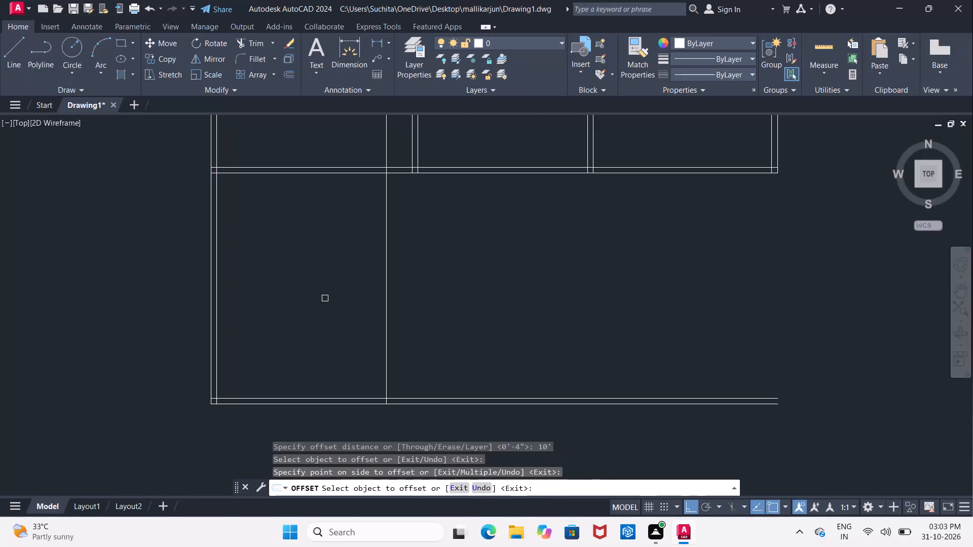
scroll(326, 298, down, 1)
middle_drag(326, 298, 305, 305)
scroll(306, 302, up, 1)
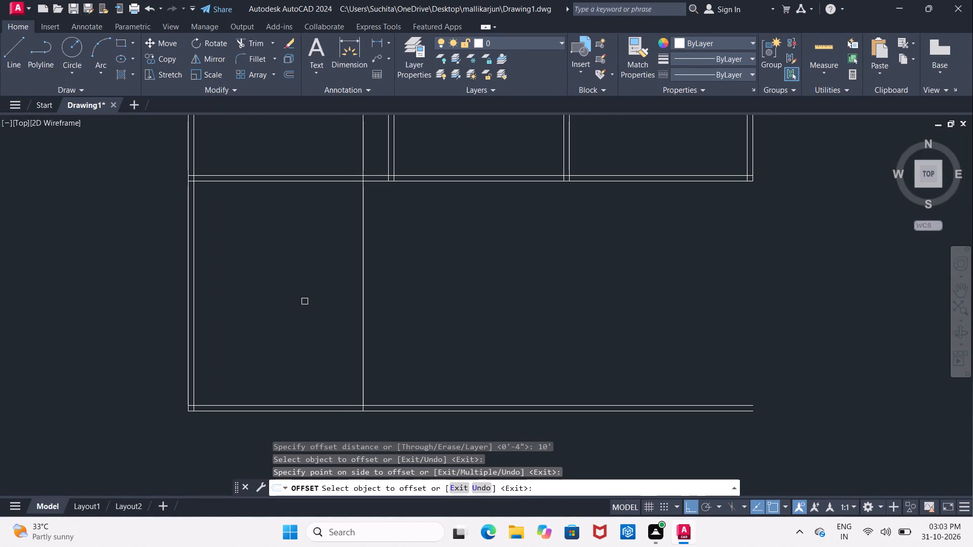
Offset the new vertical line 9" to the right to form a double-line wall.
key(Return)
key(Return)
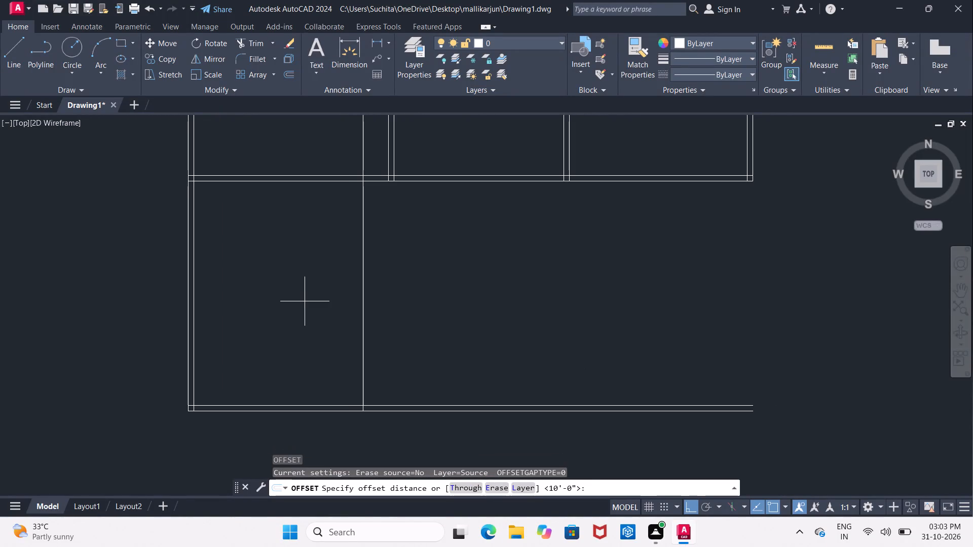
key(9)
key(shift+quotedbl)
key(Return)
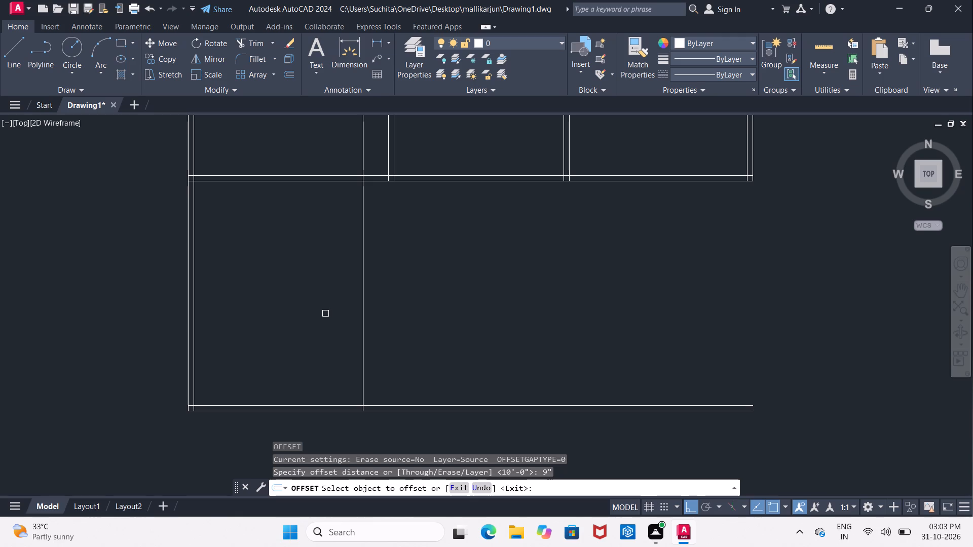
click(362, 316)
click(399, 321)
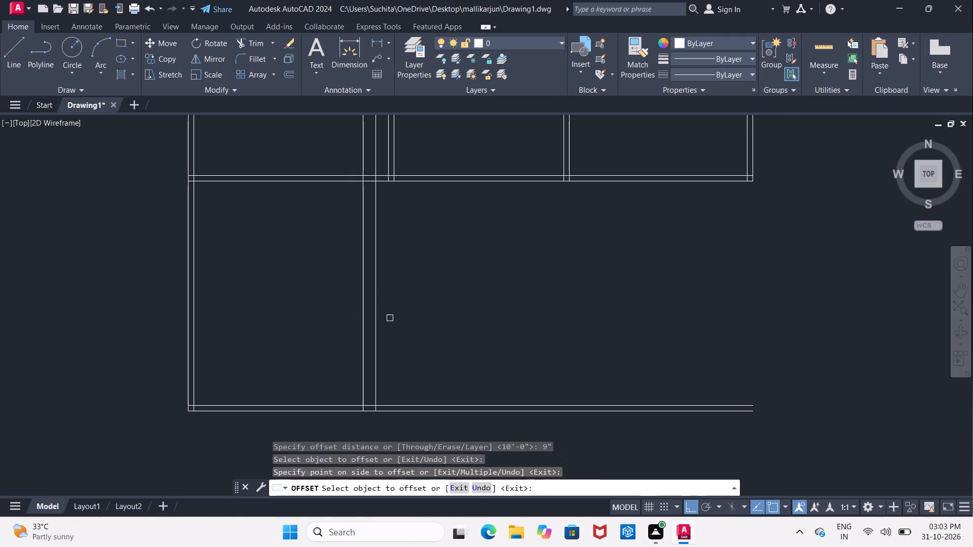
middle_drag(310, 296, 282, 334)
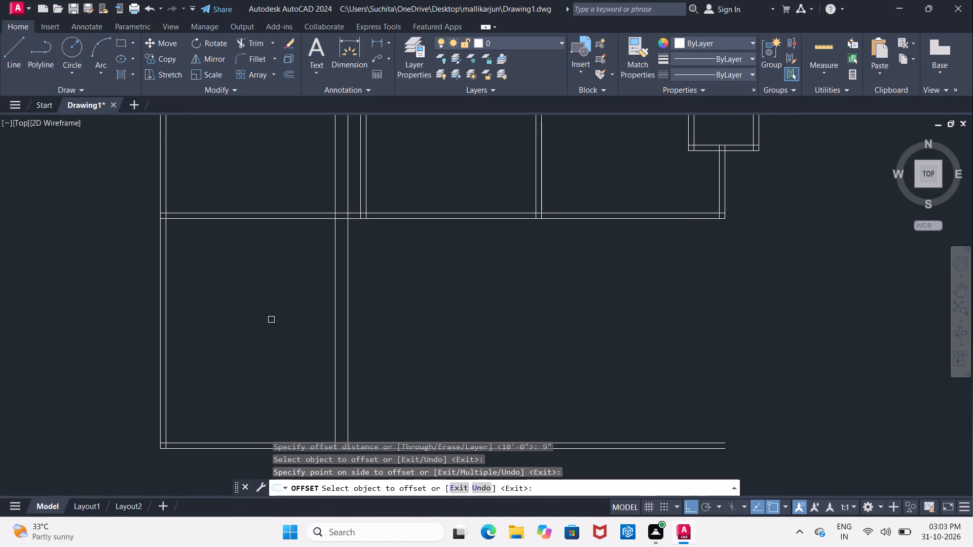
middle_drag(272, 320, 272, 329)
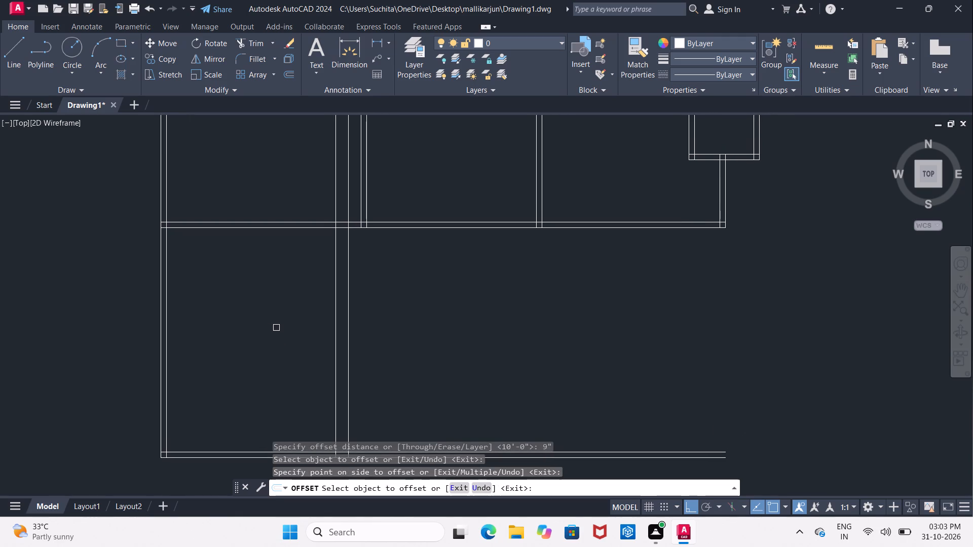
middle_drag(276, 328, 259, 322)
key(Escape)
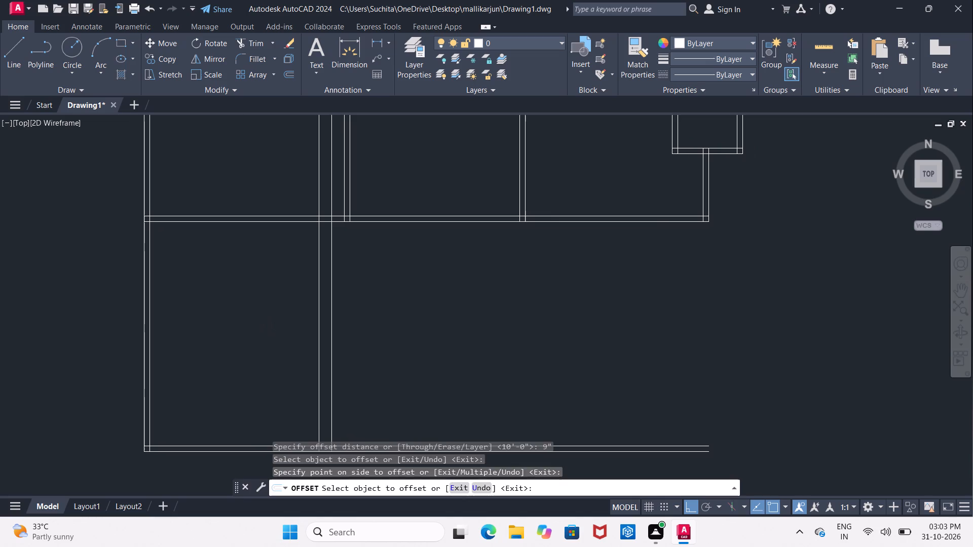
Offset the right-hand line of the new 9" wall 5' to the right.
key(o)
key(Return)
text(5')
key(Return)
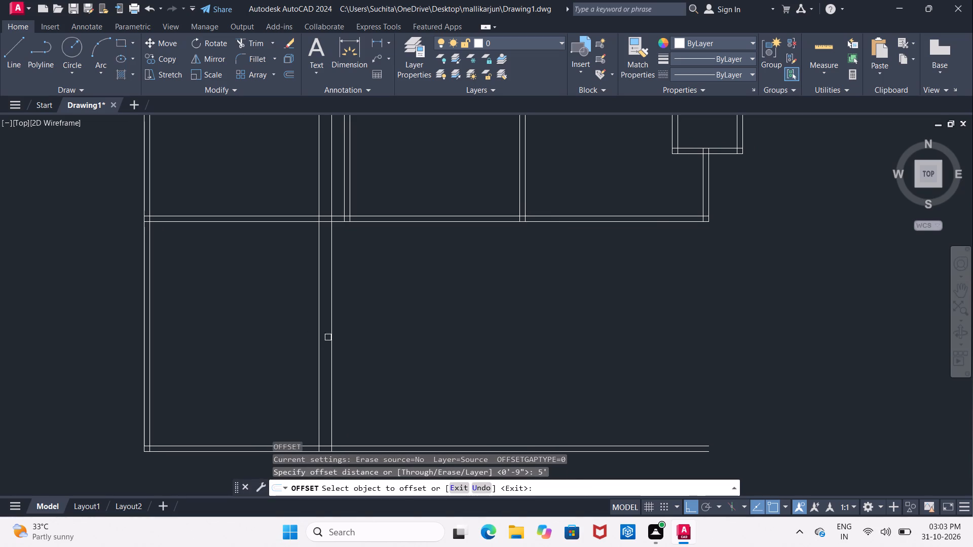
click(333, 333)
click(408, 335)
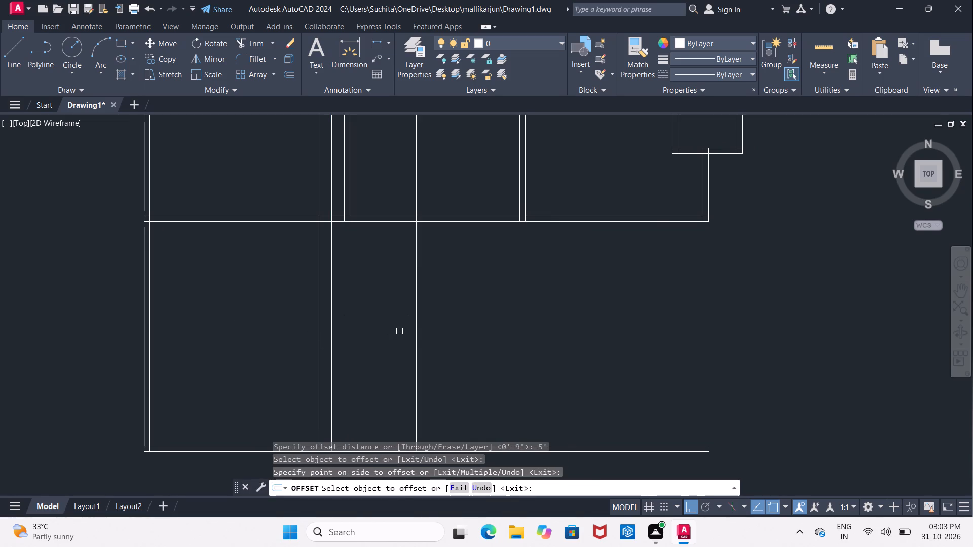
Offset the newest vertical line 9" to the right to form a second double-line wall.
key(Return)
key(Return)
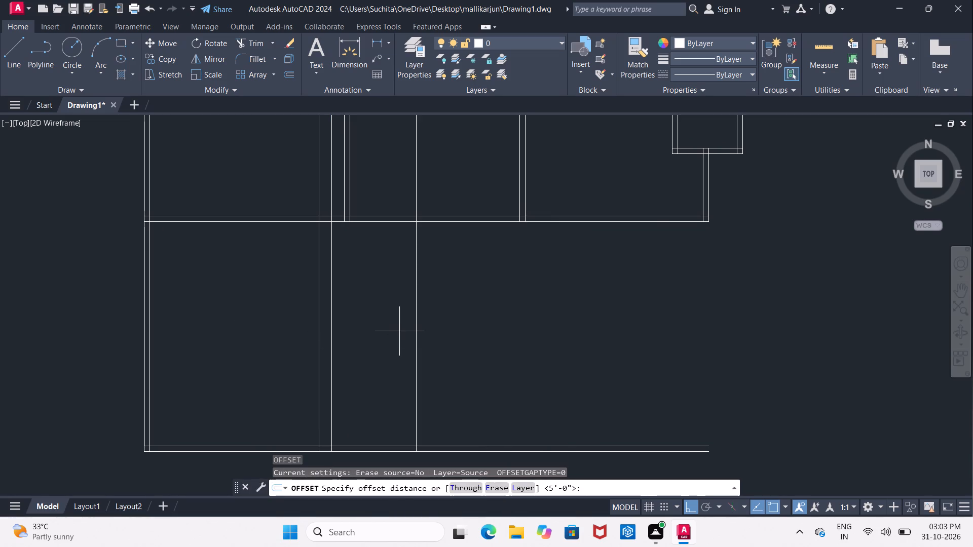
key(9)
key(shift+quotedbl)
key(Return)
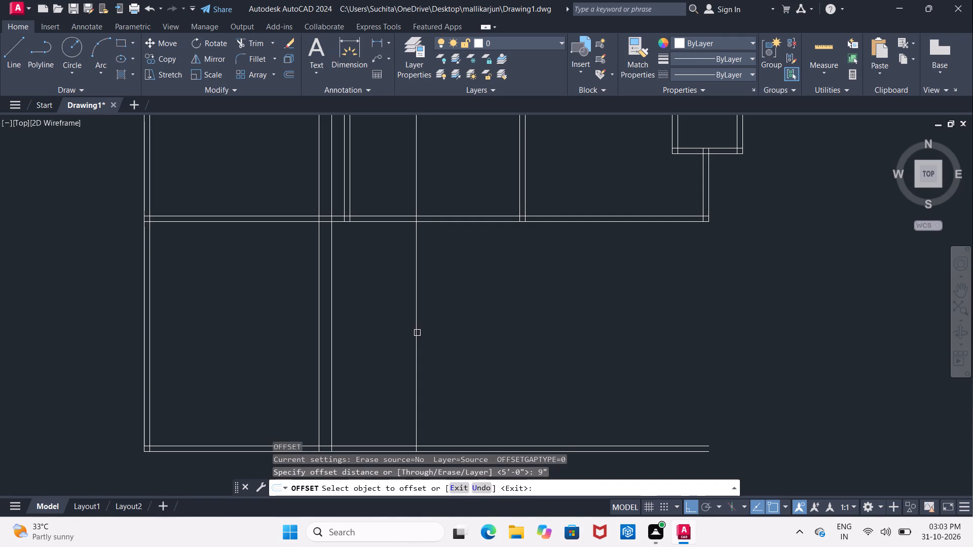
click(417, 333)
click(502, 334)
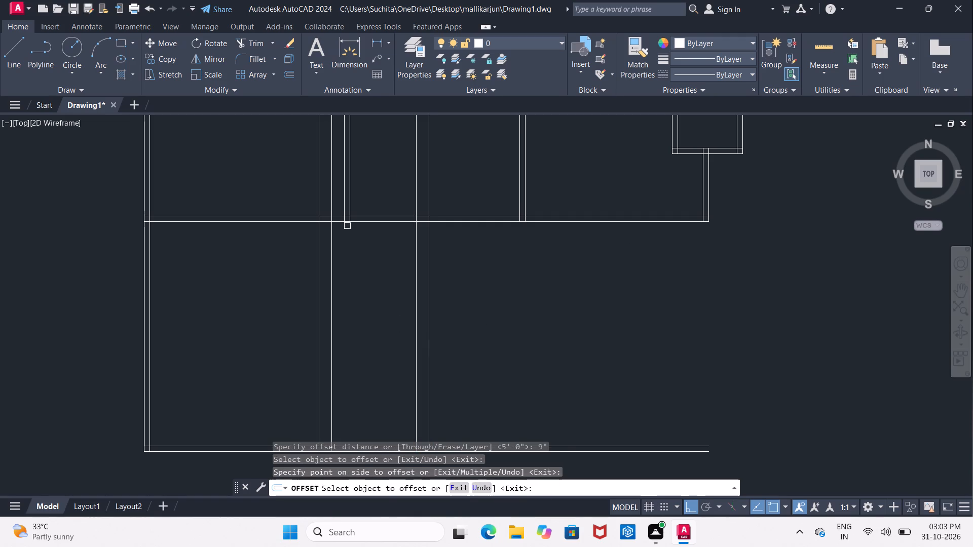
Offset the inner line of the horizontal wall above the new area 9" downward.
scroll(354, 226, up, 2)
click(371, 200)
click(366, 258)
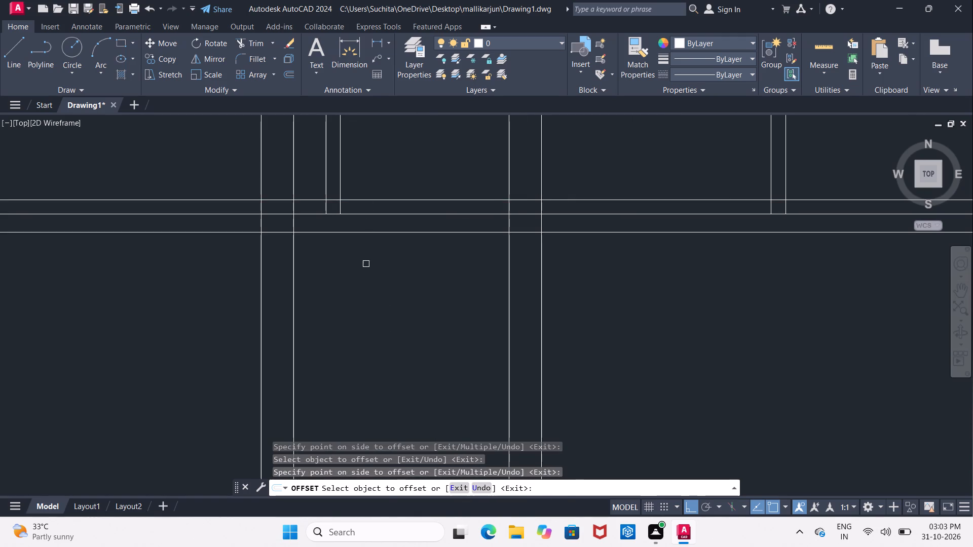
key(Escape)
Trim the old outer wall line between and inside the new vertical walls, and the 9" offset line across the lower-left room.
text(TR)
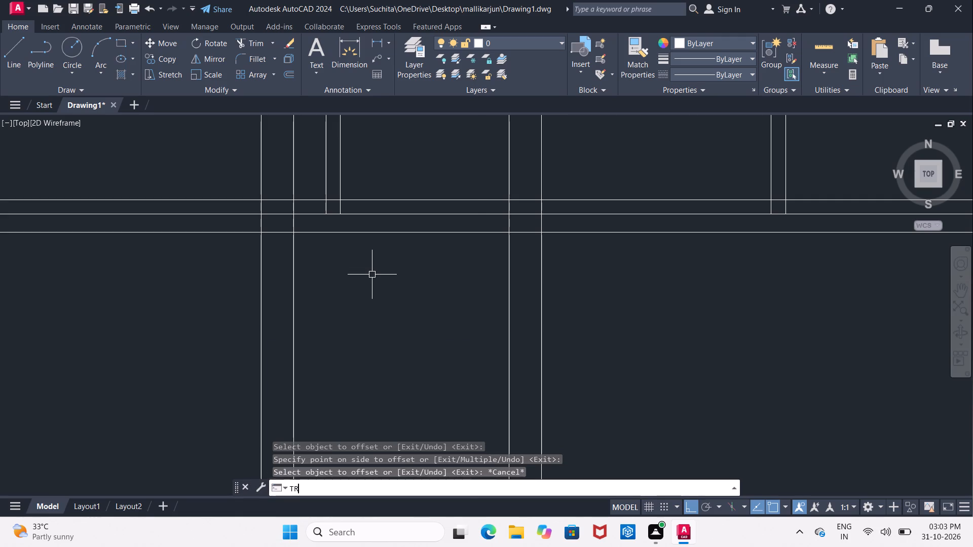
key(space)
key(space)
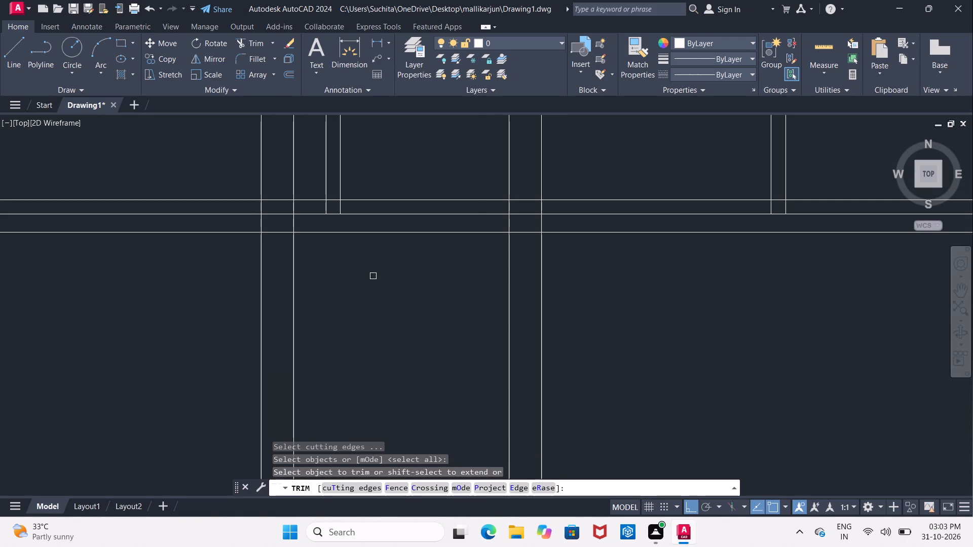
click(397, 213)
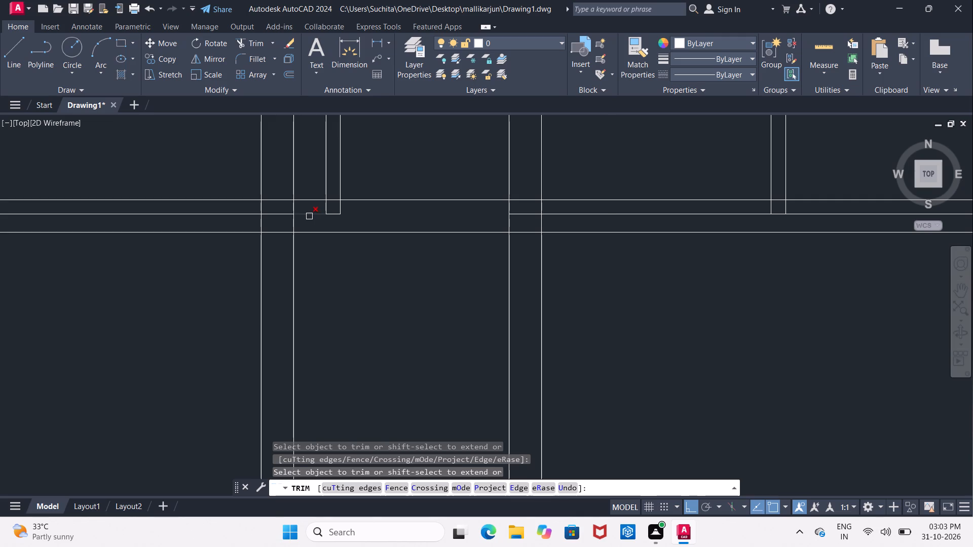
scroll(309, 216, down, 1)
middle_drag(330, 255, 336, 267)
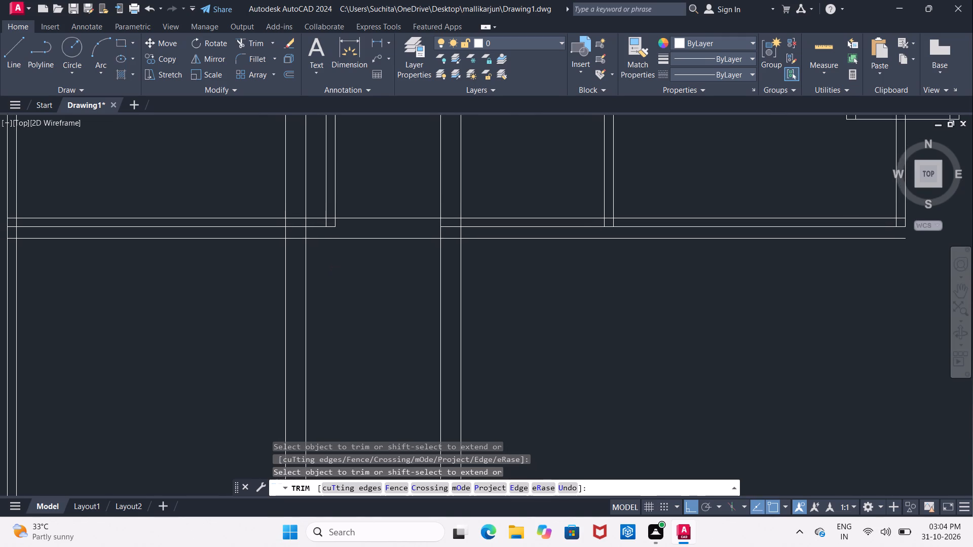
scroll(336, 267, down, 2)
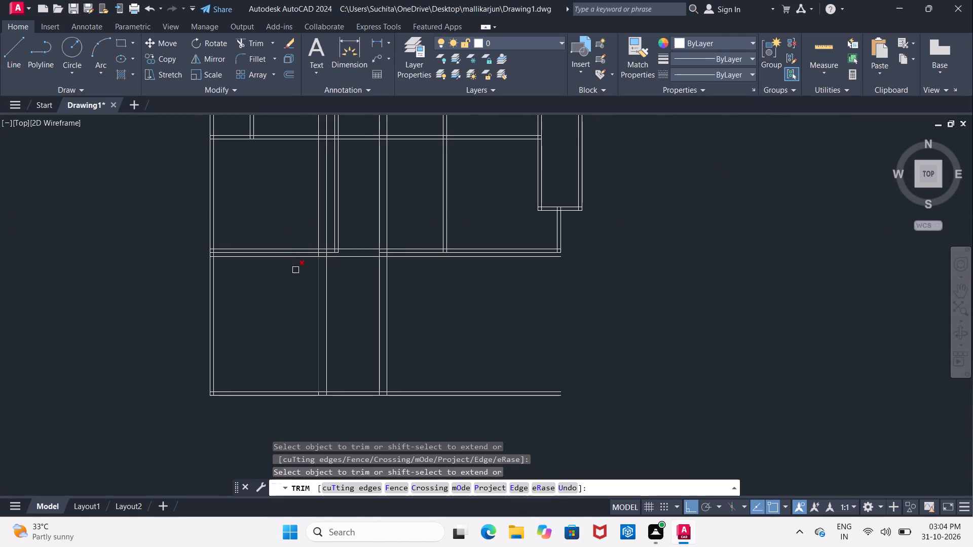
scroll(221, 242, up, 2)
middle_drag(368, 333, 277, 305)
scroll(261, 291, up, 1)
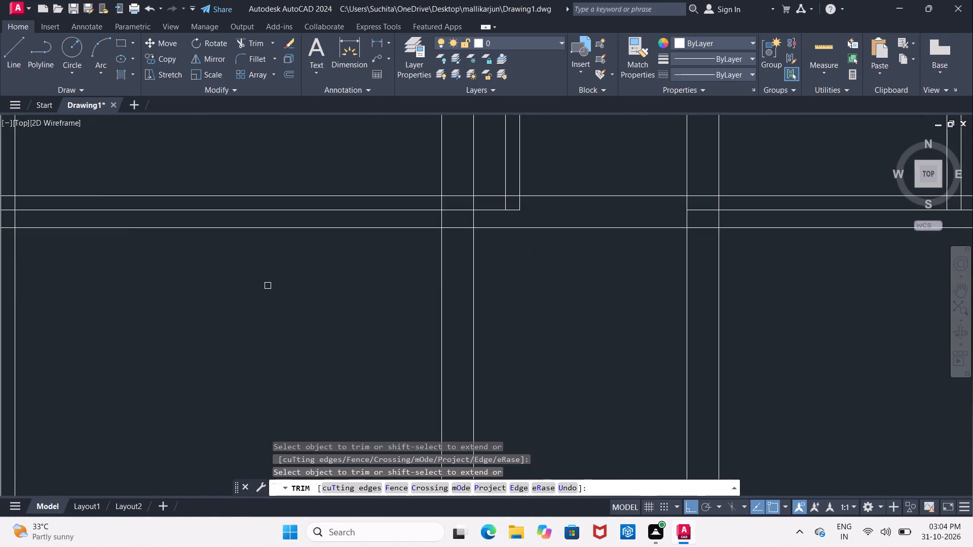
click(291, 228)
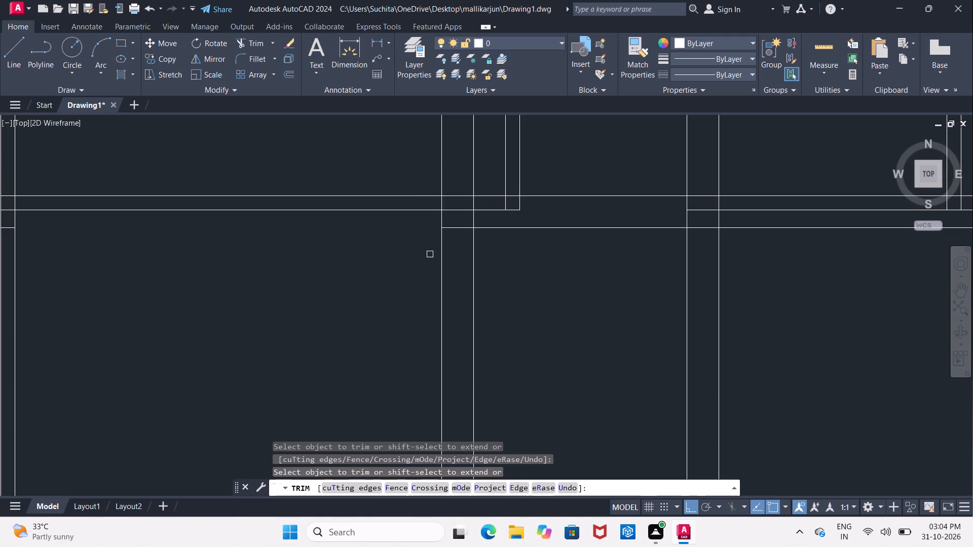
click(460, 207)
Trim the left line of the old partition above the horizontal wall and the short outer wall piece beside it.
scroll(457, 212, down, 3)
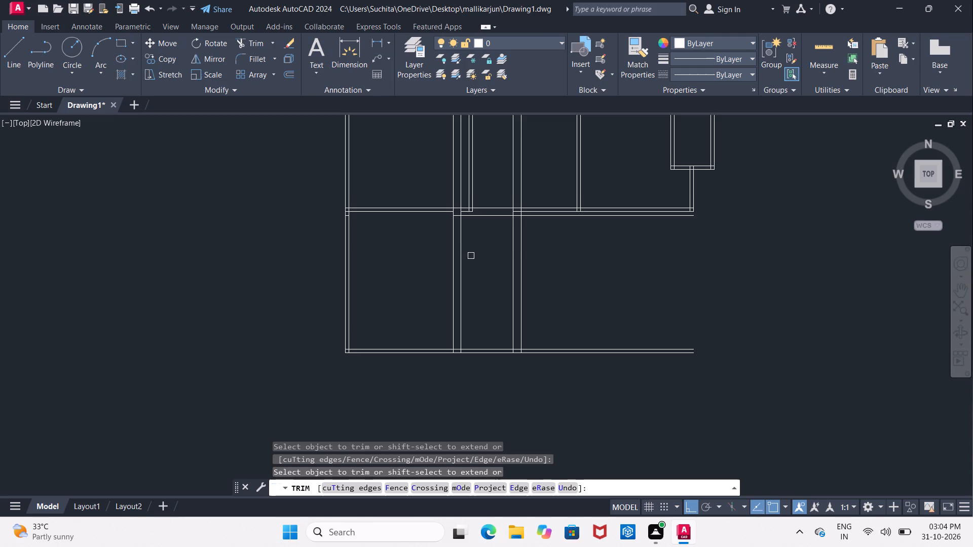
middle_drag(474, 254, 387, 370)
scroll(387, 370, down, 1)
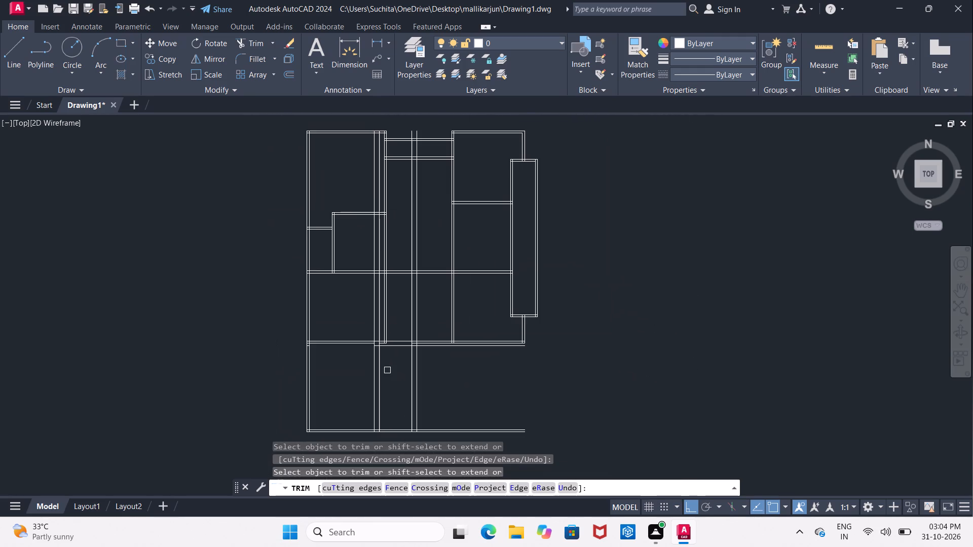
scroll(385, 366, up, 2)
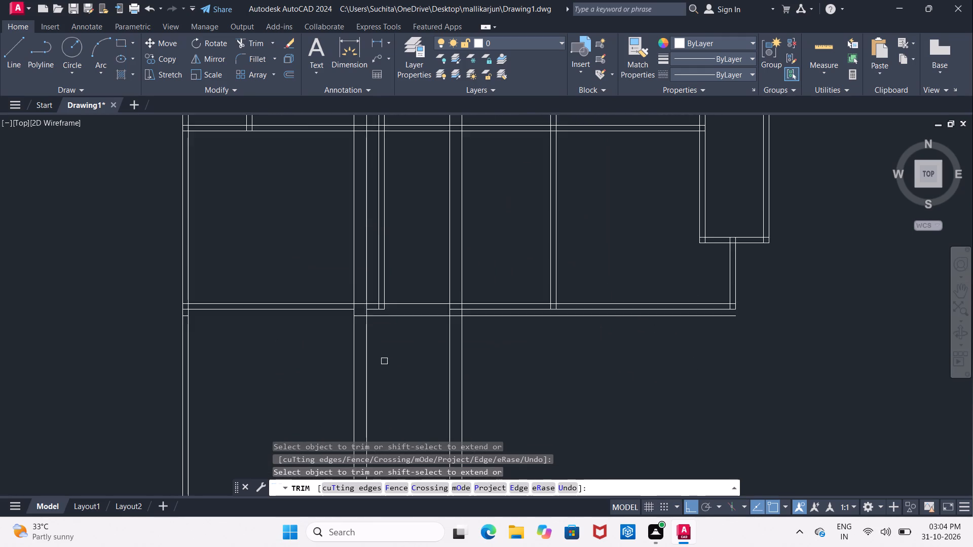
scroll(384, 361, up, 1)
middle_drag(377, 330, 375, 398)
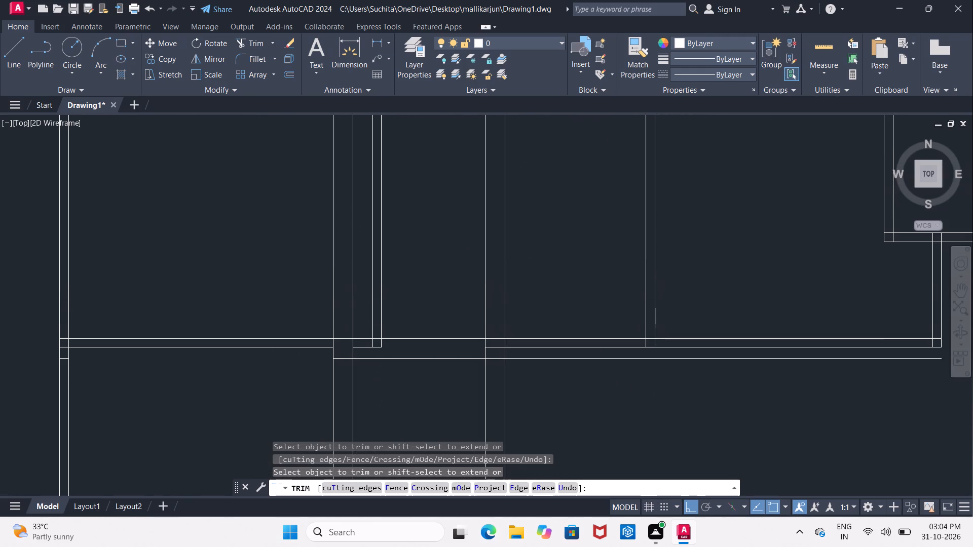
click(372, 324)
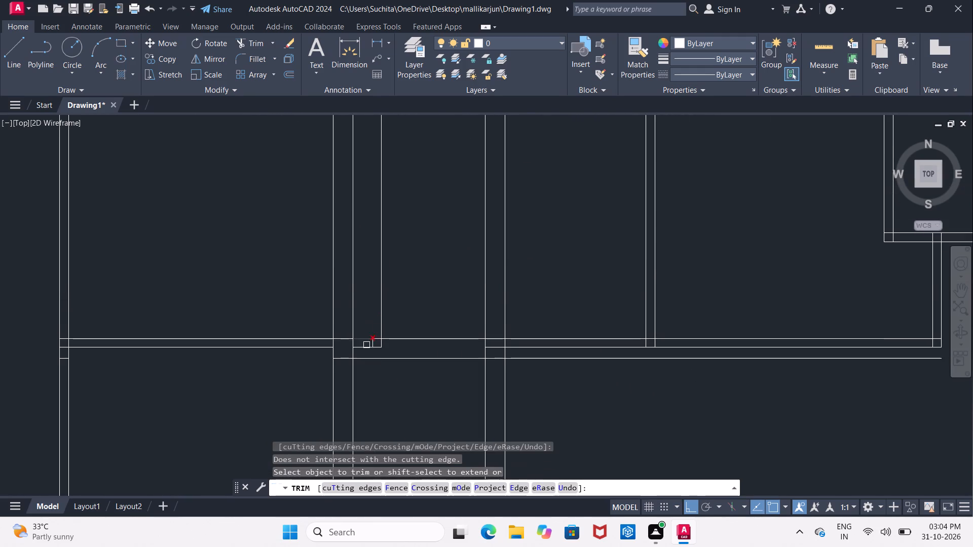
click(365, 348)
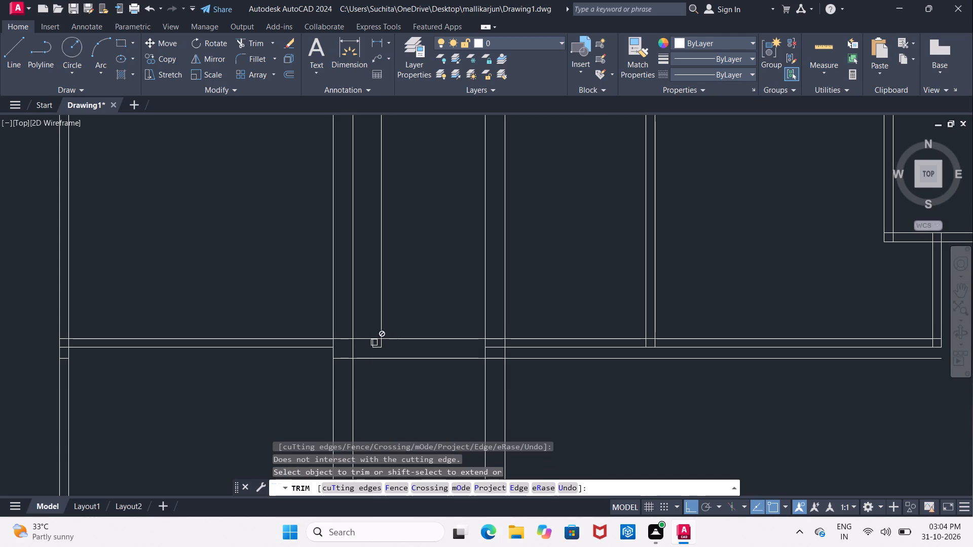
key(Escape)
Delete the two short leftover line pieces at the foot of the old partition.
scroll(374, 342, up, 2)
click(368, 346)
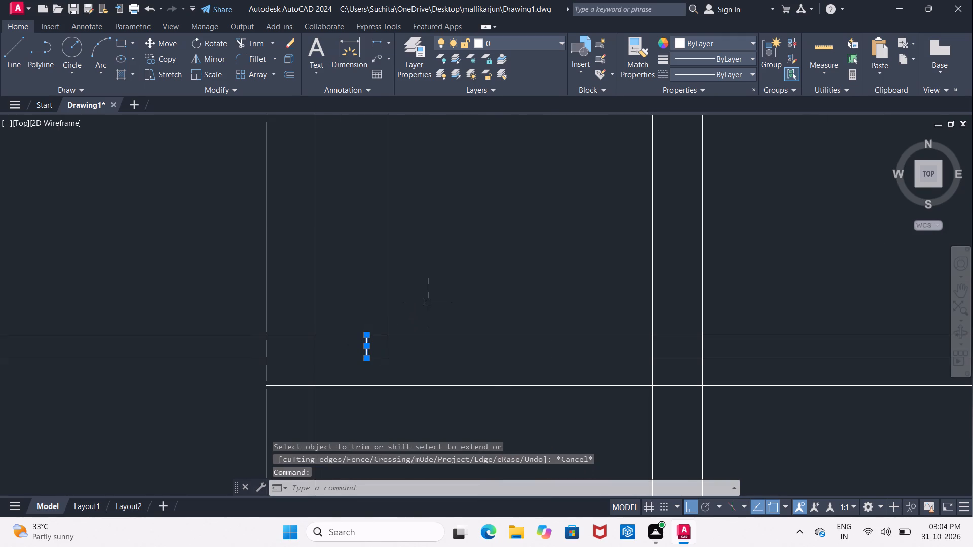
key(Delete)
click(384, 357)
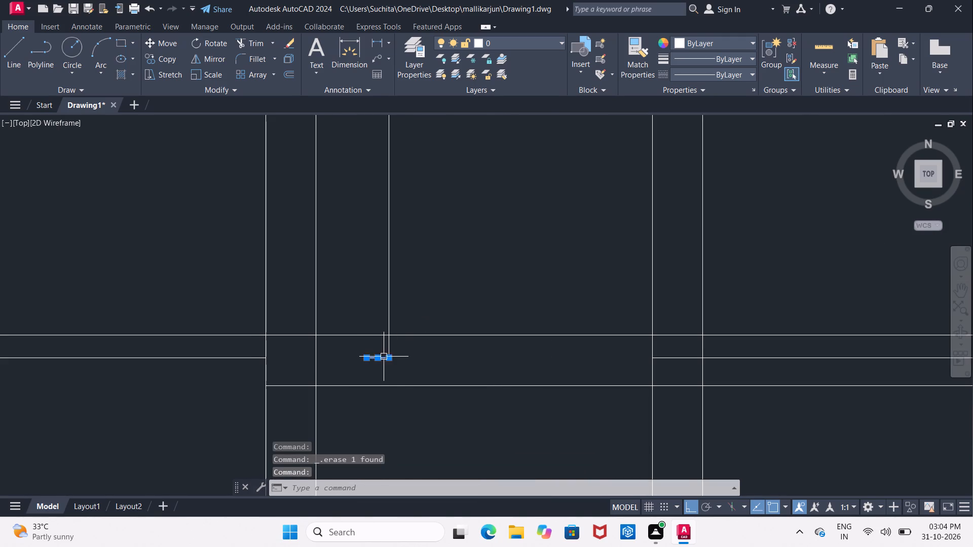
key(Delete)
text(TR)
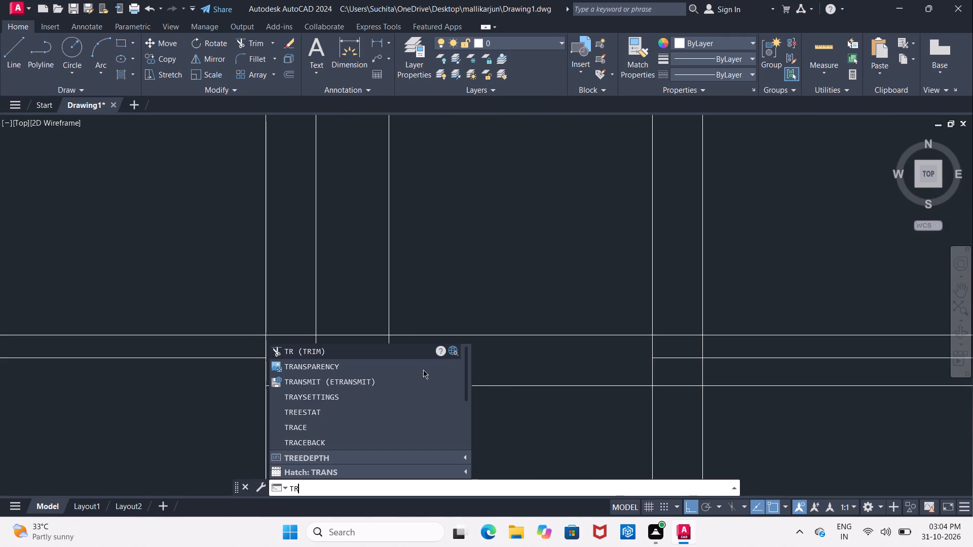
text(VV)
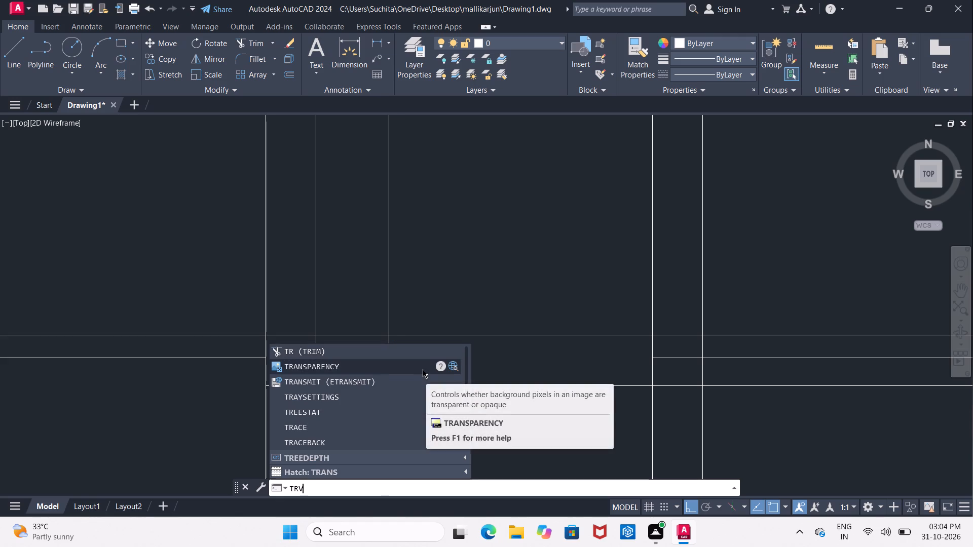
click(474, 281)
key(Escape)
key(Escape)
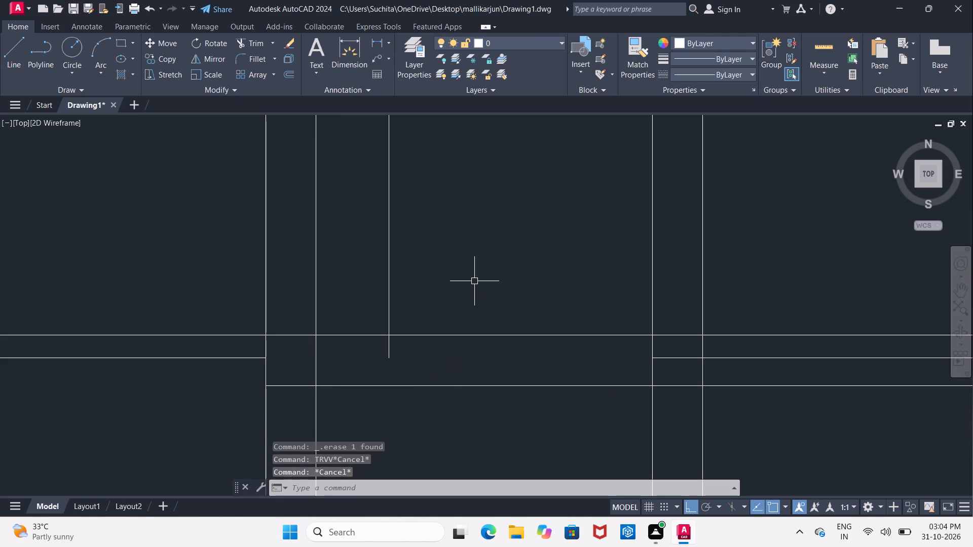
Trim the short end of the old partition's remaining line that projects below the horizontal wall's upper line.
text(TR)
key(space)
key(space)
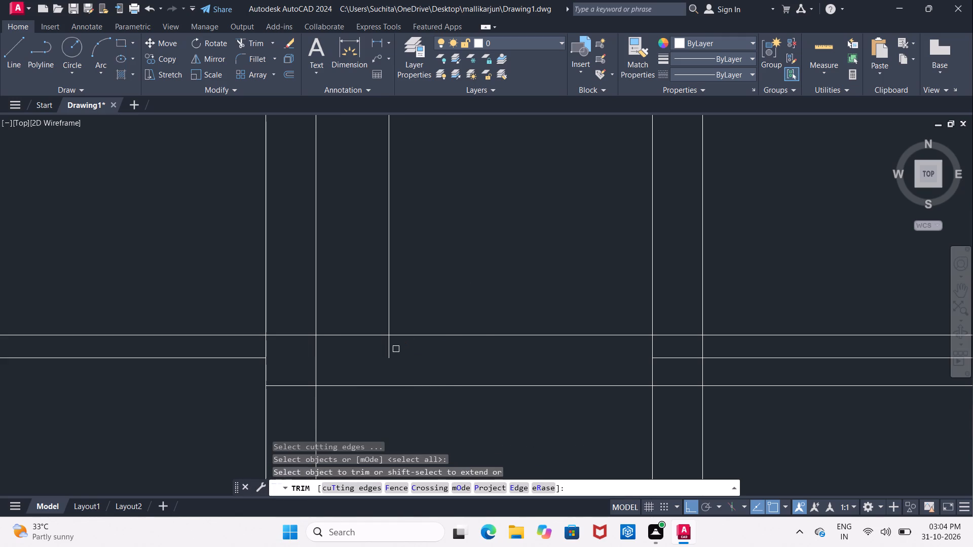
click(391, 350)
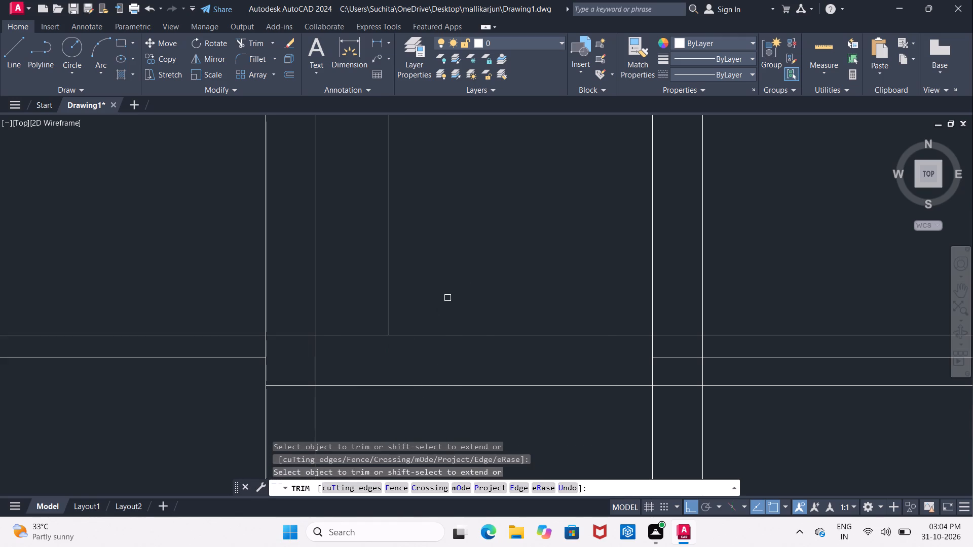
key(Escape)
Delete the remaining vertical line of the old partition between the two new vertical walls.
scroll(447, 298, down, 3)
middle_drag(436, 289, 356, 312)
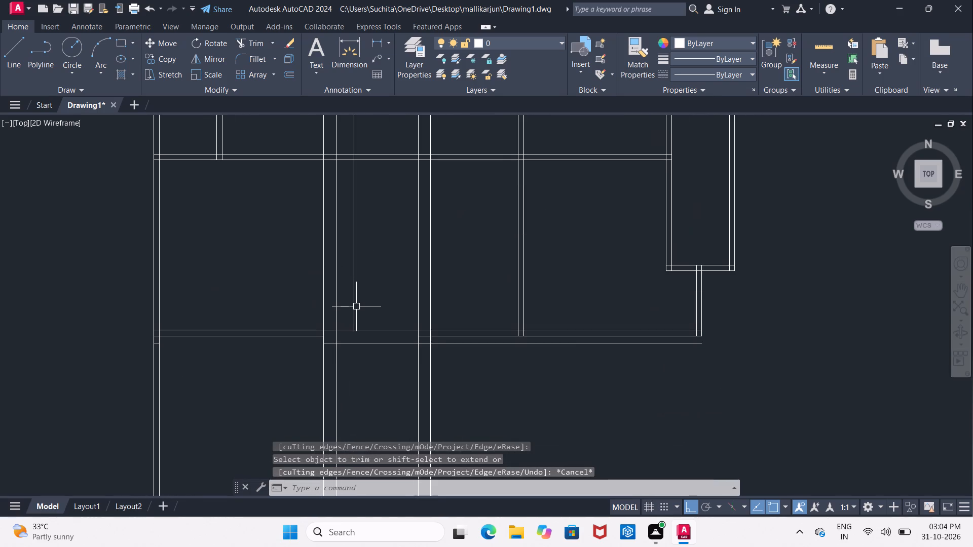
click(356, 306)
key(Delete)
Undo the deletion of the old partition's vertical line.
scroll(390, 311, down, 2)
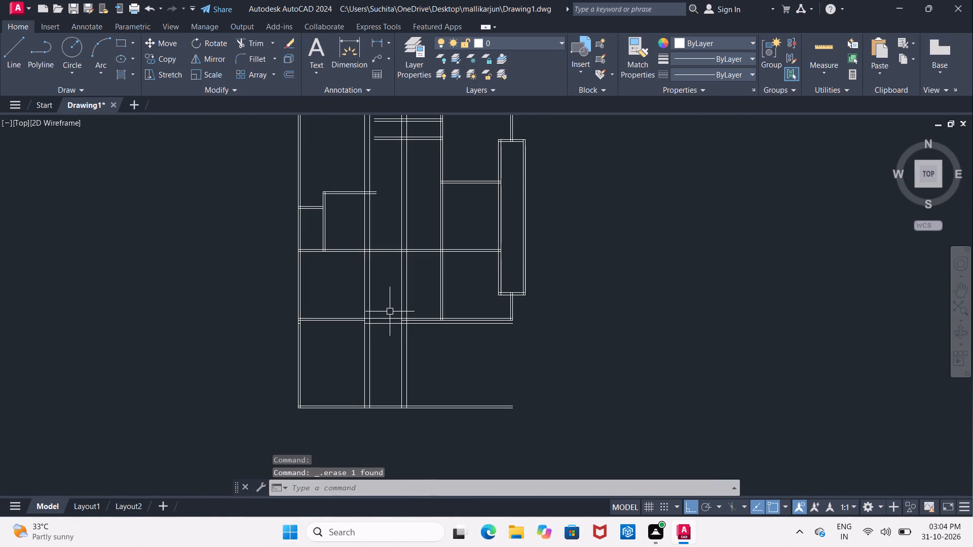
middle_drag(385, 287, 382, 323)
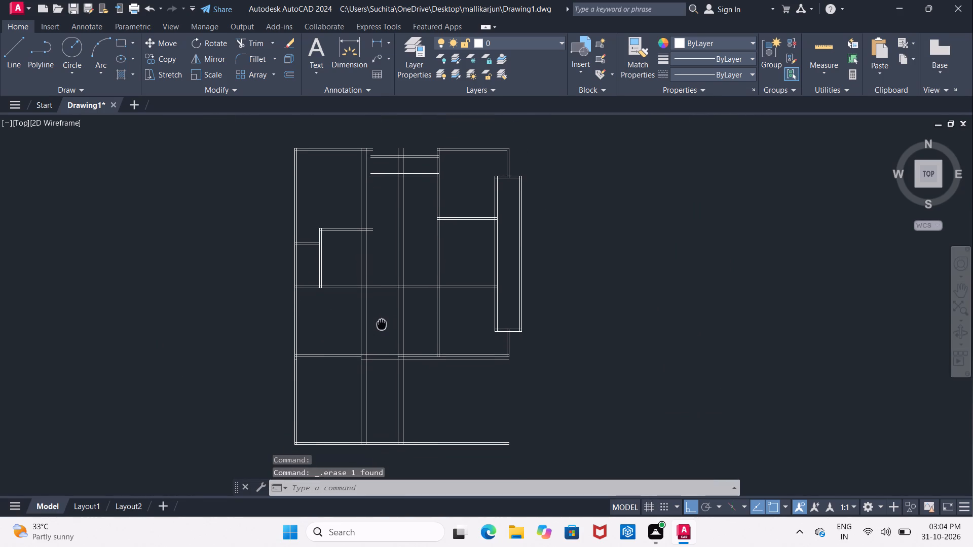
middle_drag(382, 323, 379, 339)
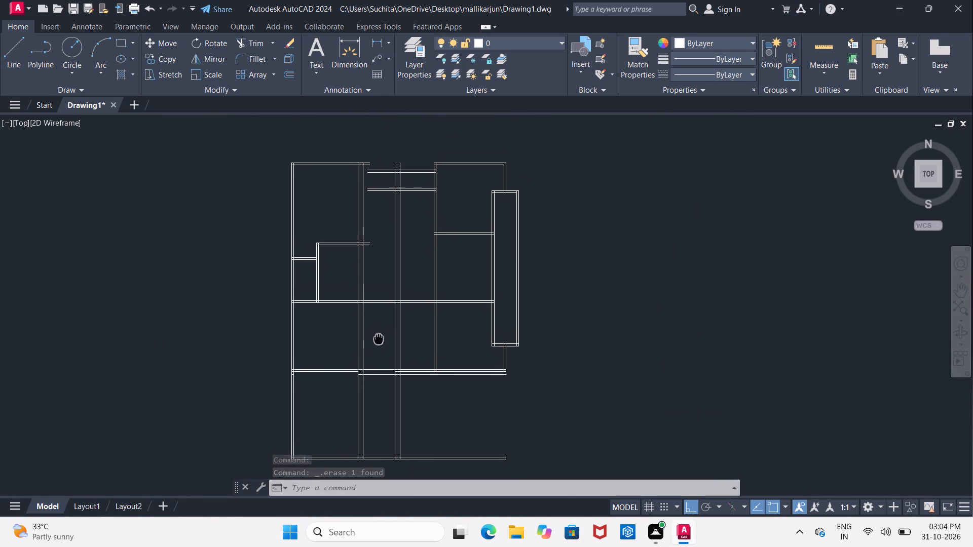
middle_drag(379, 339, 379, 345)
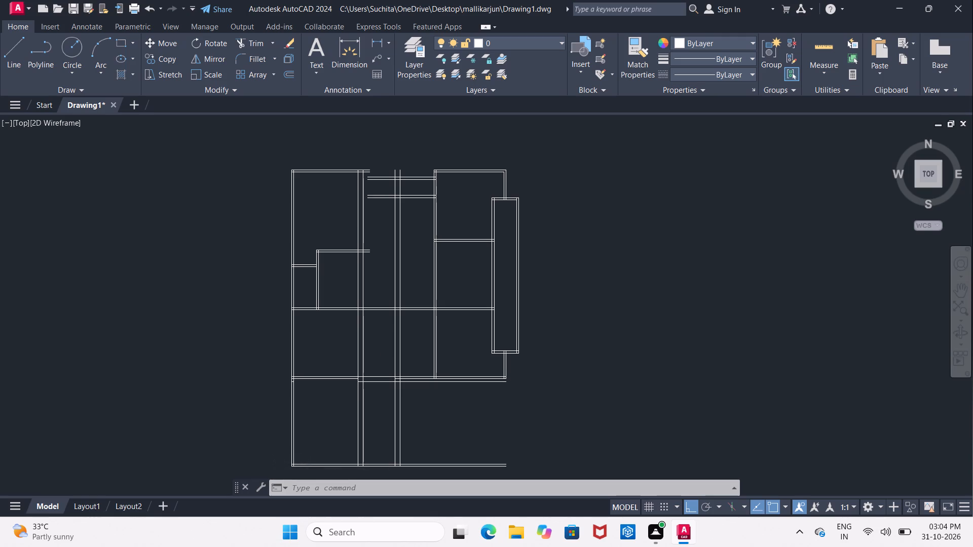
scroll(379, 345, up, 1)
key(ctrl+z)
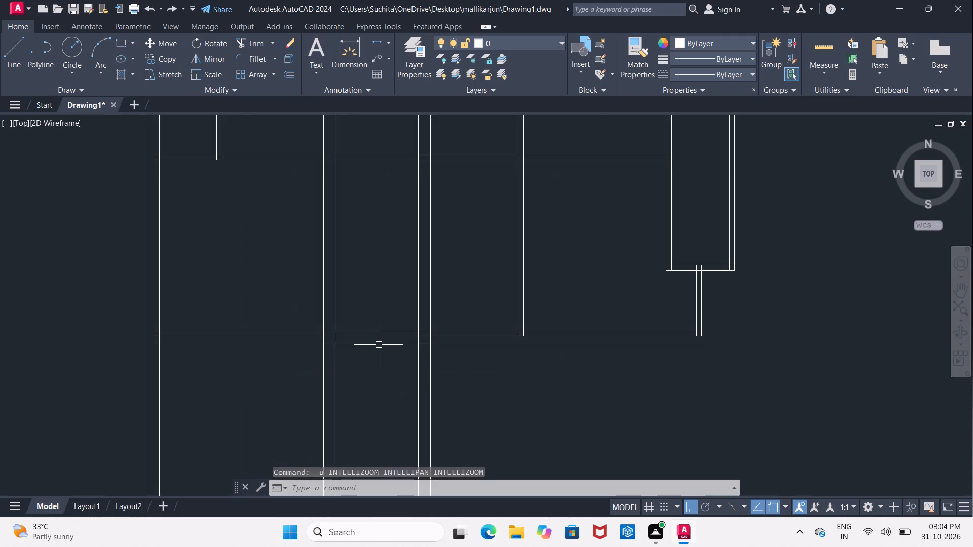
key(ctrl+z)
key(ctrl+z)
Offset the old partition's remaining vertical line 4" to the left to restore its double-line wall.
ctrl+scroll(505, 321, down, 2)
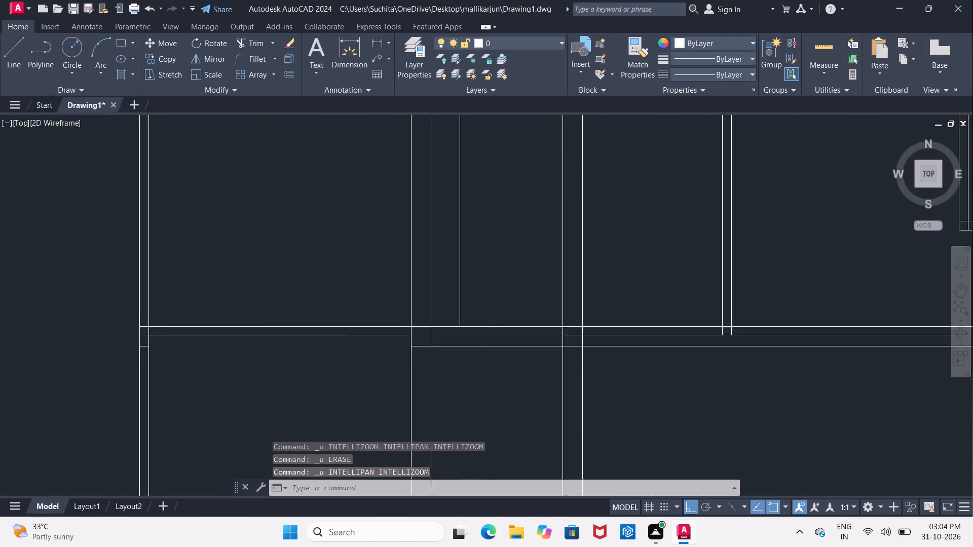
ctrl+scroll(505, 321, down, 1)
scroll(499, 301, down, 1)
middle_drag(499, 301, 393, 394)
scroll(417, 274, down, 1)
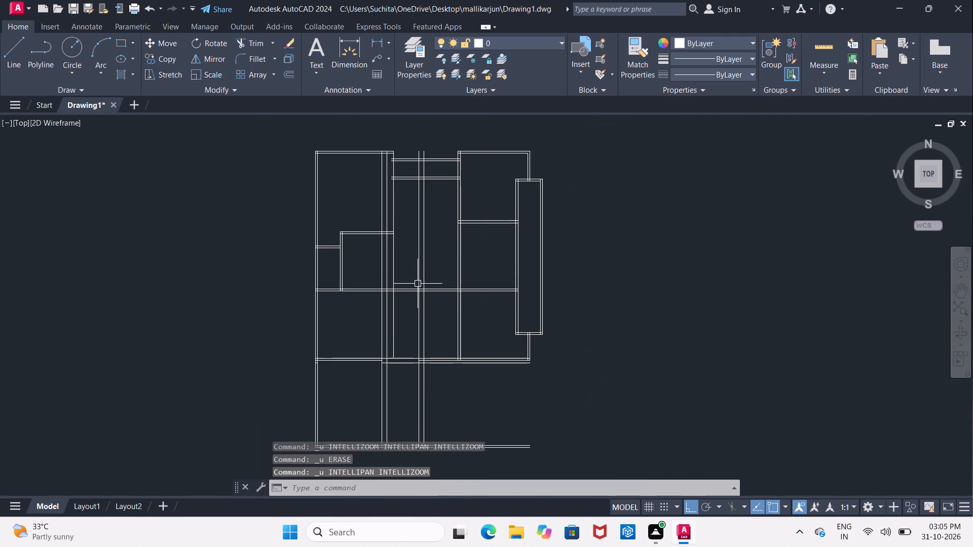
middle_drag(417, 293, 411, 305)
scroll(387, 174, down, 1)
scroll(387, 174, up, 5)
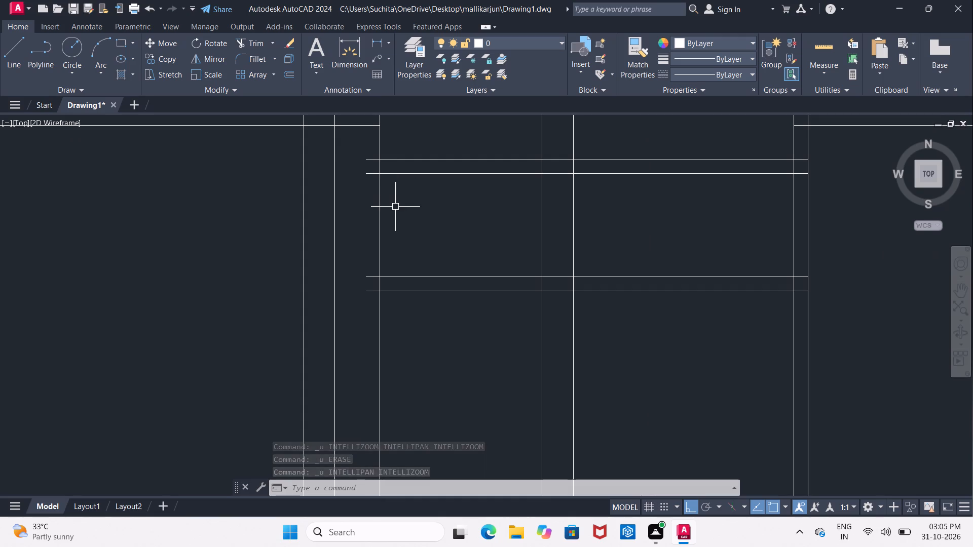
key(o)
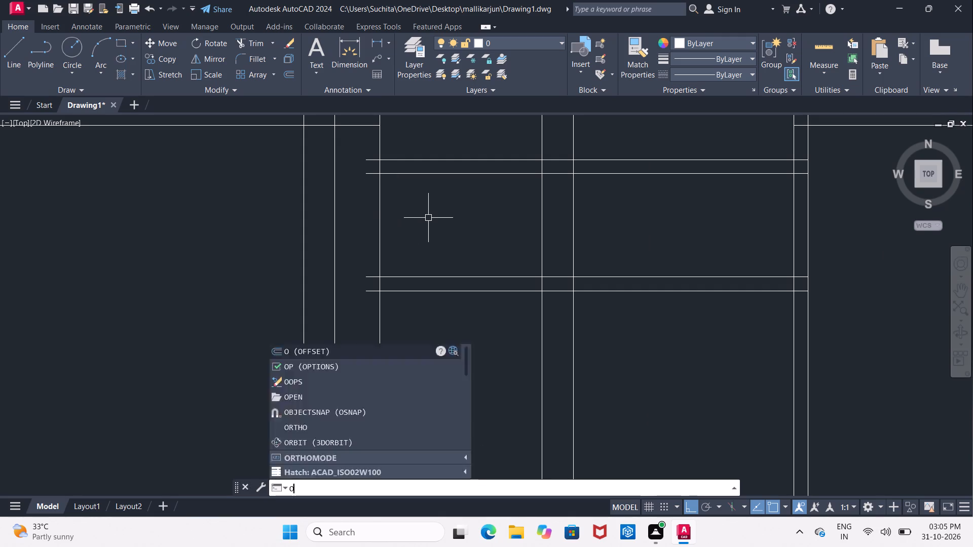
key(Return)
text(4")
key(Return)
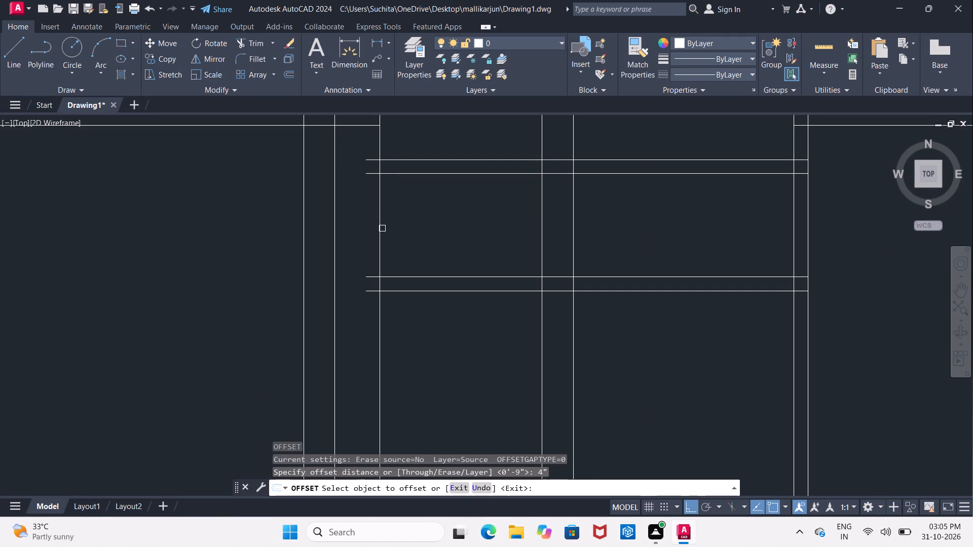
click(382, 228)
click(366, 231)
scroll(376, 224, down, 3)
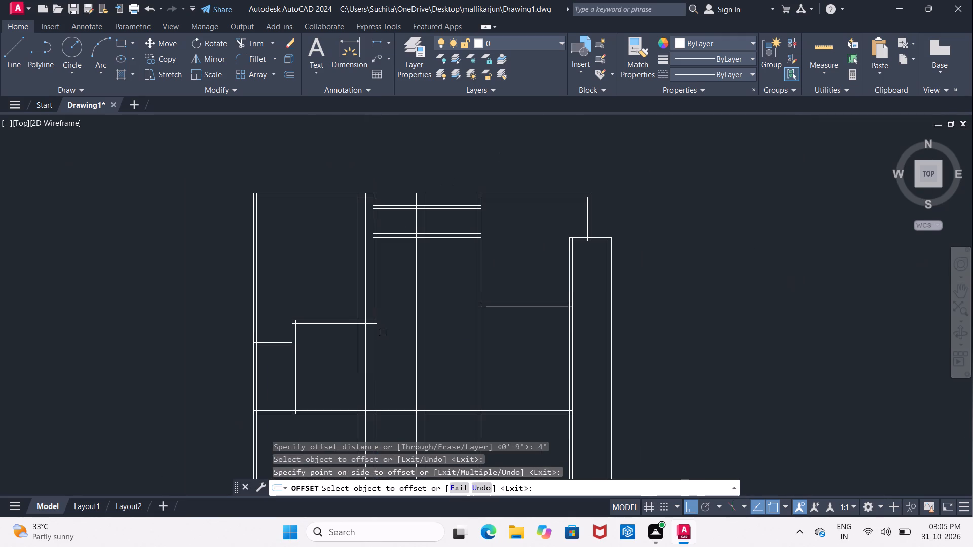
middle_drag(384, 334, 333, 29)
scroll(303, 204, up, 3)
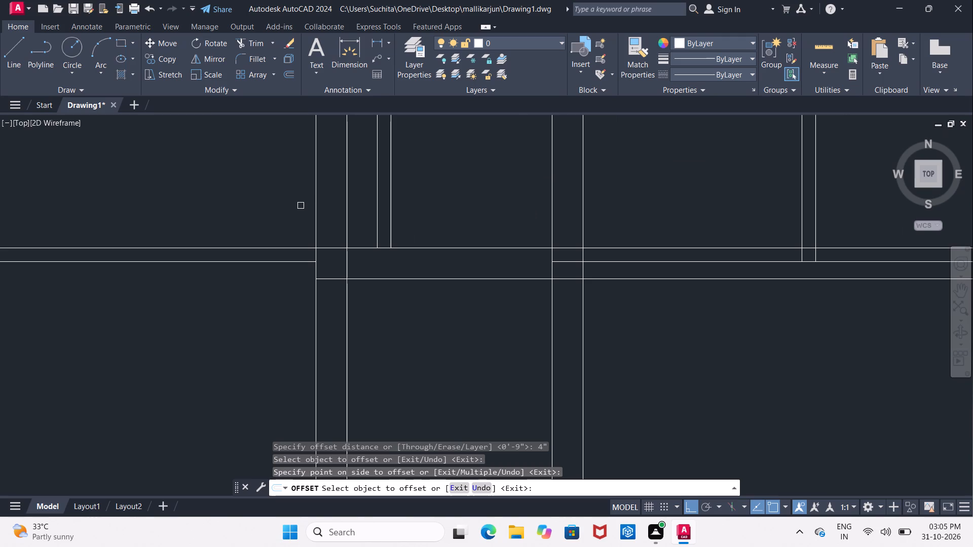
key(Escape)
Trim both lines of the left new vertical wall where they continue above the horizontal wall.
text(TR)
key(space)
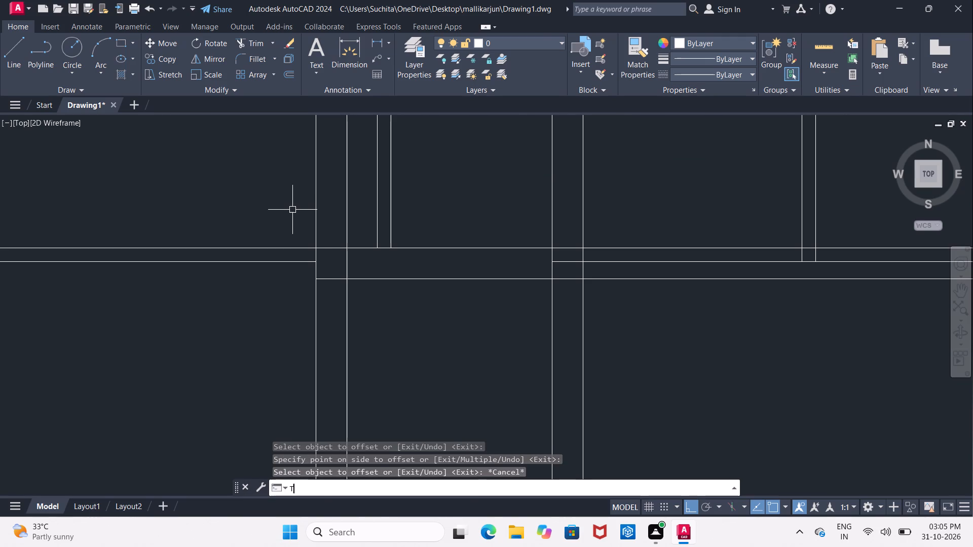
key(space)
drag(292, 210, 299, 210)
drag(300, 220, 312, 221)
click(342, 221)
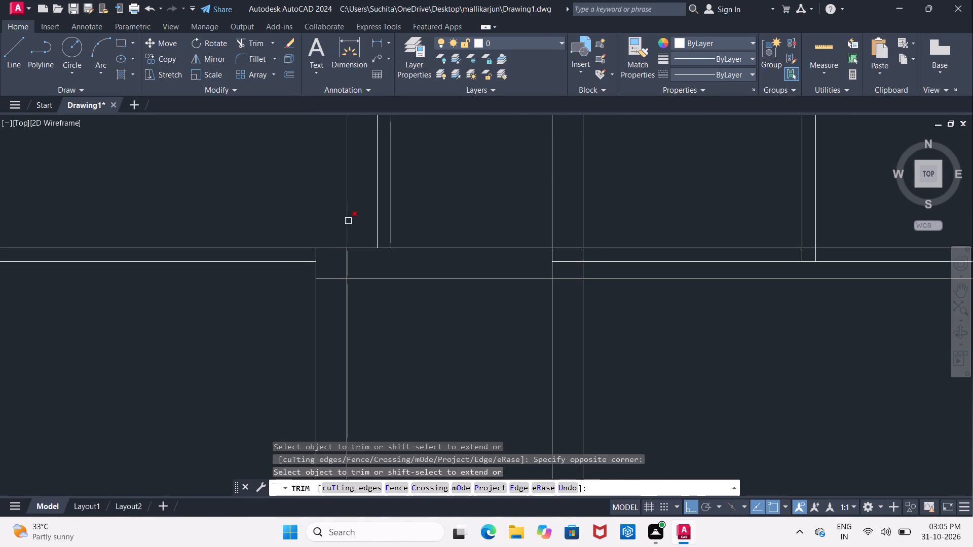
click(349, 221)
Trim the short piece of the left new wall's left line that lies within the horizontal wall's thickness.
scroll(325, 219, down, 3)
middle_drag(301, 183, 319, 307)
scroll(319, 308, down, 2)
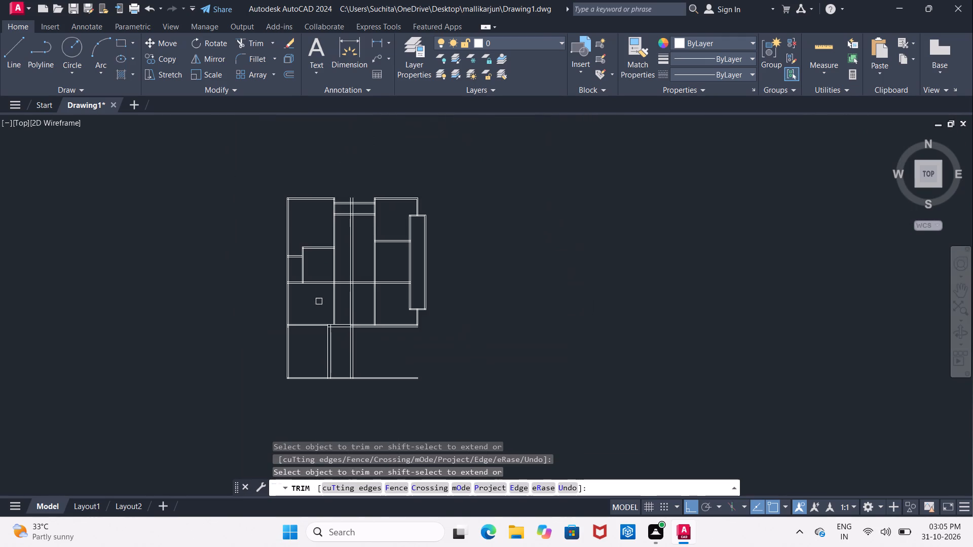
scroll(319, 300, up, 3)
middle_drag(332, 330, 327, 261)
scroll(340, 305, up, 2)
middle_drag(341, 309, 363, 200)
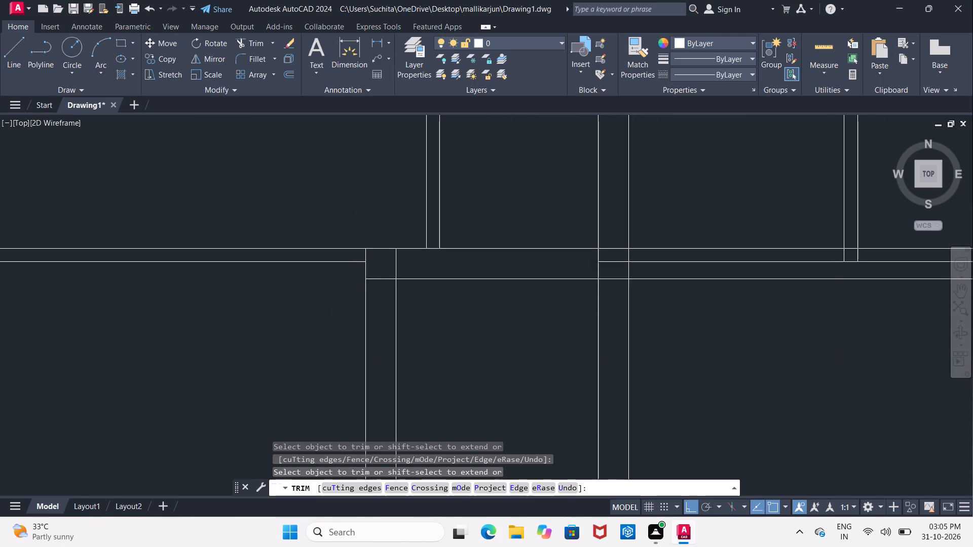
scroll(362, 242, up, 2)
middle_drag(362, 236, 367, 172)
click(372, 216)
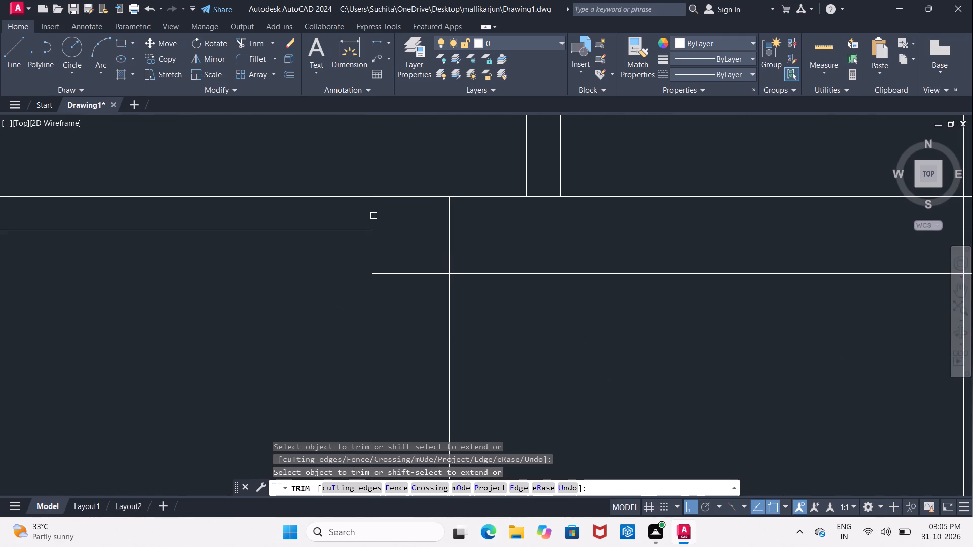
Trim the 9" offset line beyond the right new vertical wall and the old outer wall line crossing that wall's thickness.
scroll(376, 220, down, 3)
middle_drag(314, 264, 338, 267)
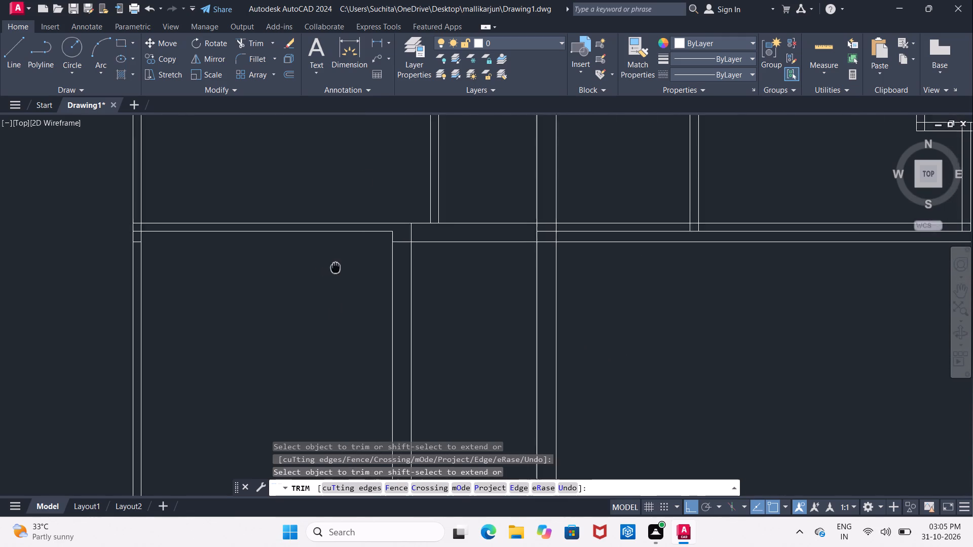
middle_drag(338, 267, 248, 248)
middle_drag(404, 242, 305, 290)
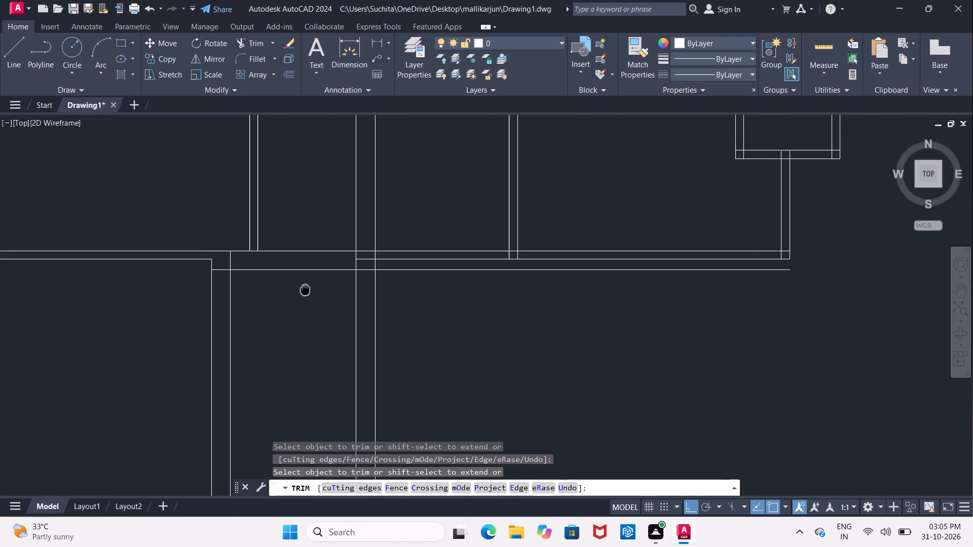
middle_drag(305, 290, 304, 290)
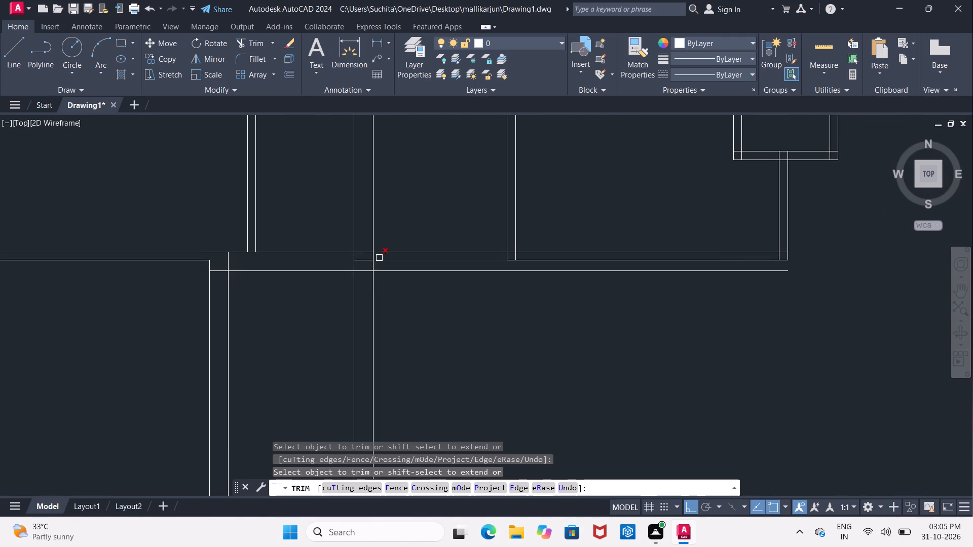
click(403, 269)
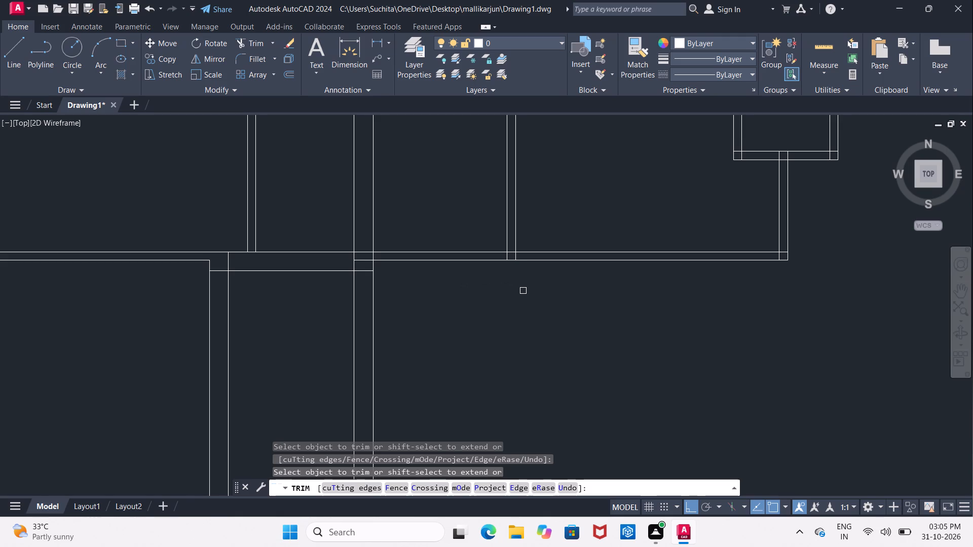
middle_drag(522, 292, 514, 294)
scroll(361, 268, up, 1)
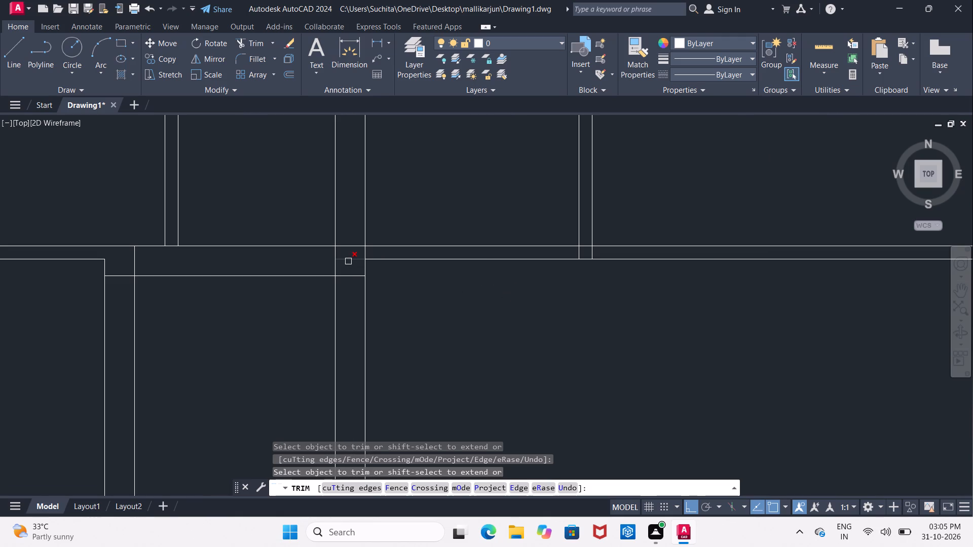
click(348, 261)
Trim the inner lines of both new vertical walls where they cross the thickness of the horizontal wall between them.
middle_drag(143, 353, 209, 331)
scroll(204, 333, down, 2)
middle_drag(236, 331, 321, 248)
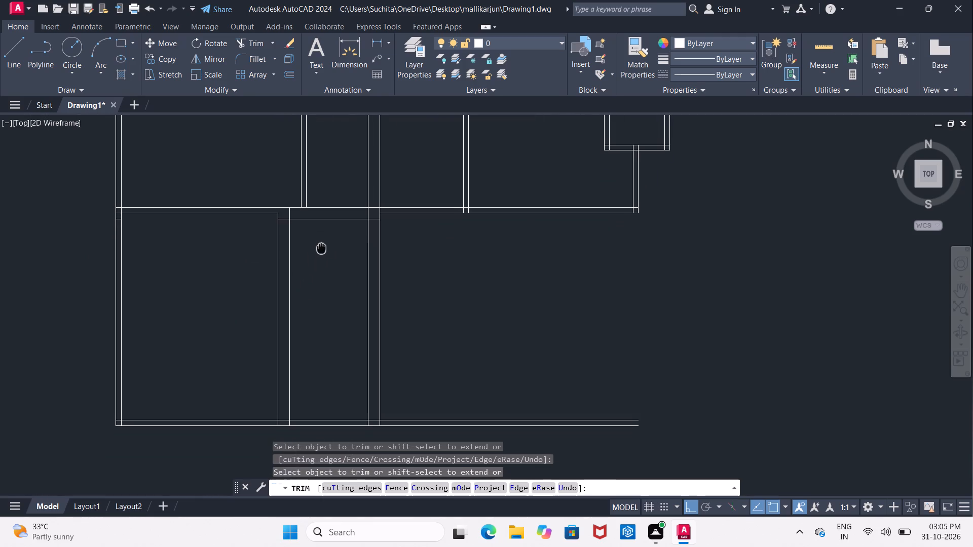
middle_drag(321, 248, 314, 265)
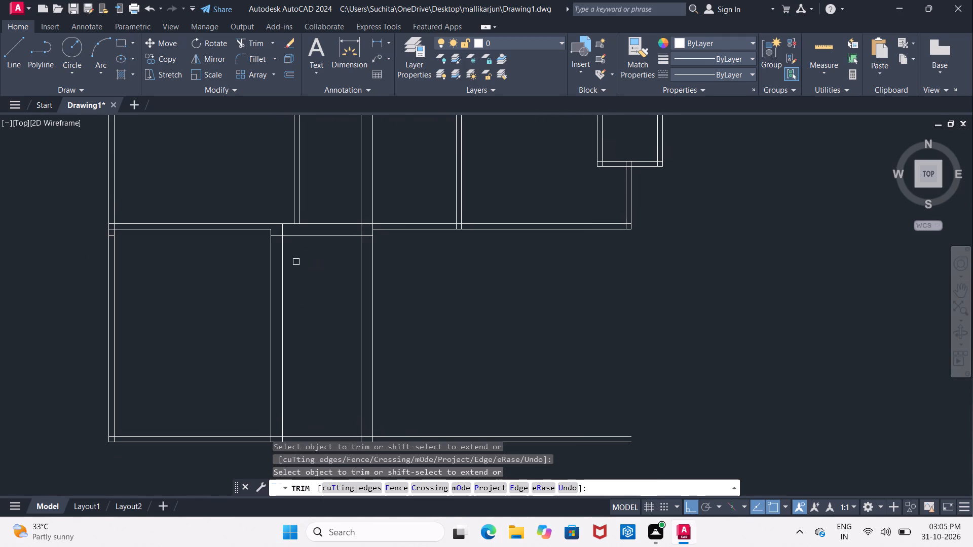
scroll(285, 255, up, 1)
click(280, 215)
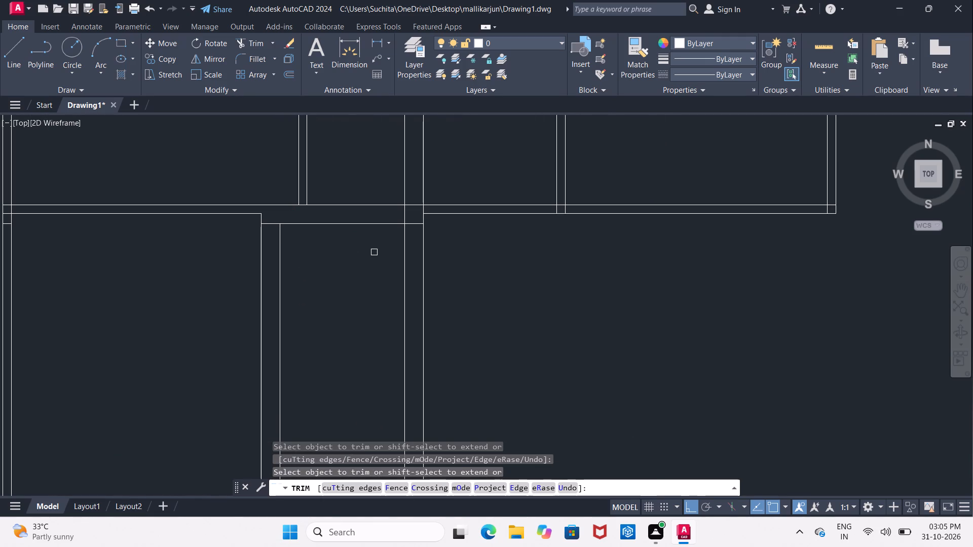
click(403, 216)
scroll(342, 287, down, 2)
middle_drag(340, 307, 339, 271)
scroll(335, 267, up, 2)
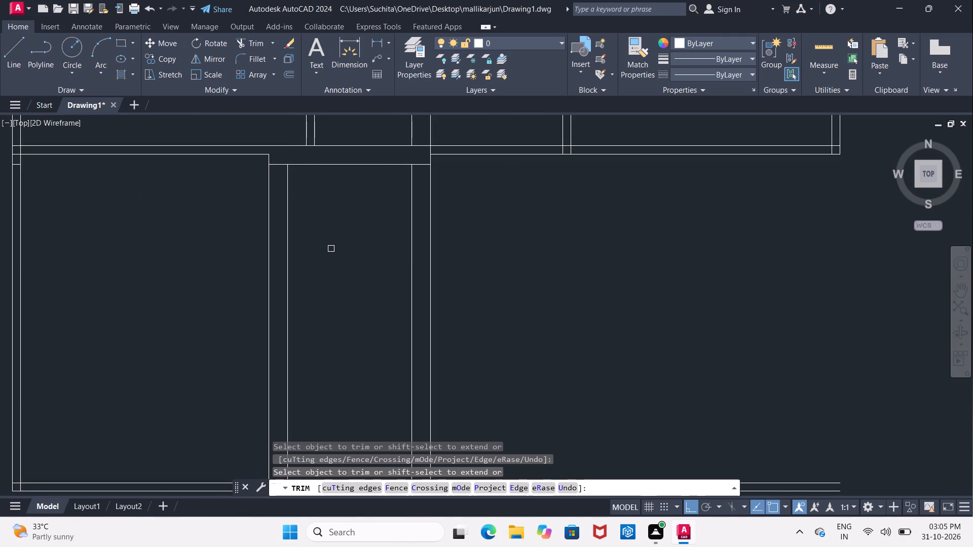
key(Escape)
Offset the horizontal wall's lower line between the two new vertical walls 5' downward.
key(o)
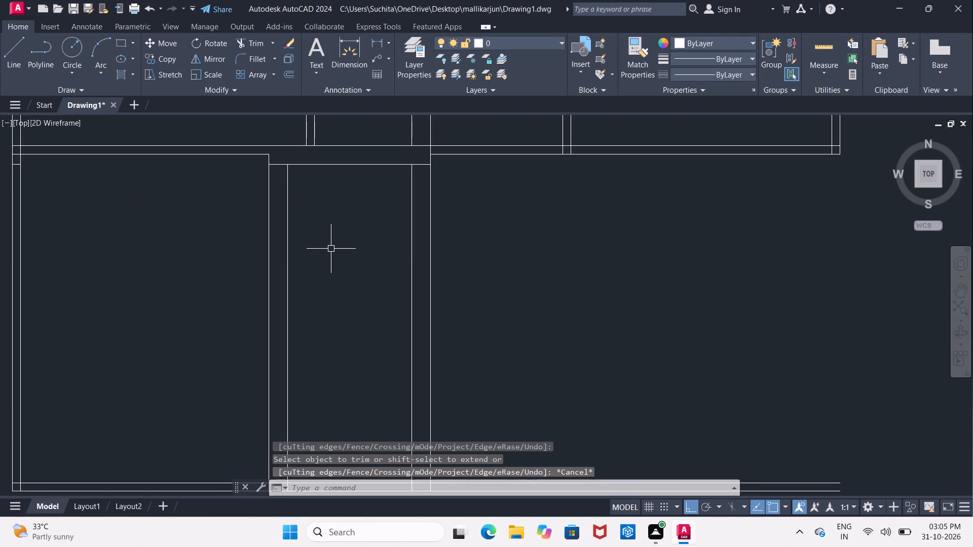
key(Return)
key(5)
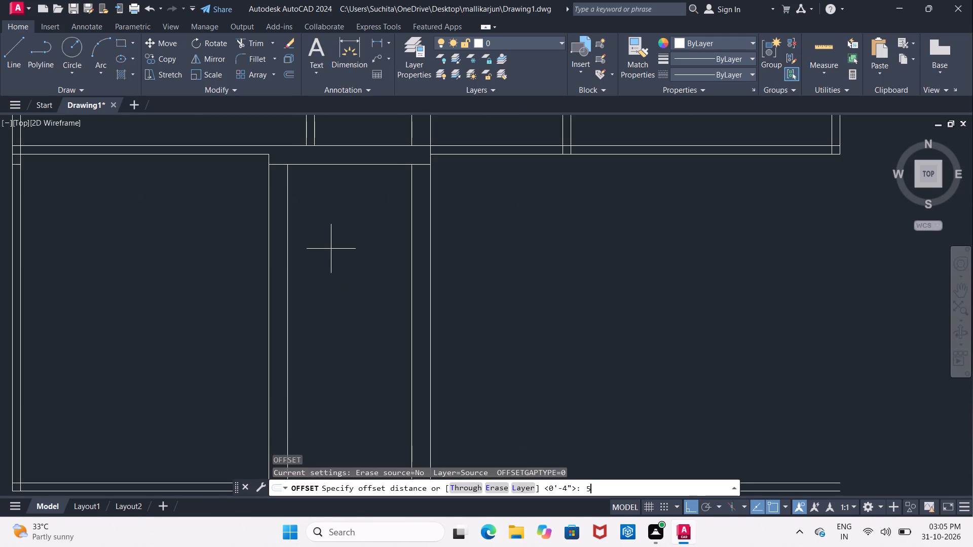
key(apostrophe)
key(Return)
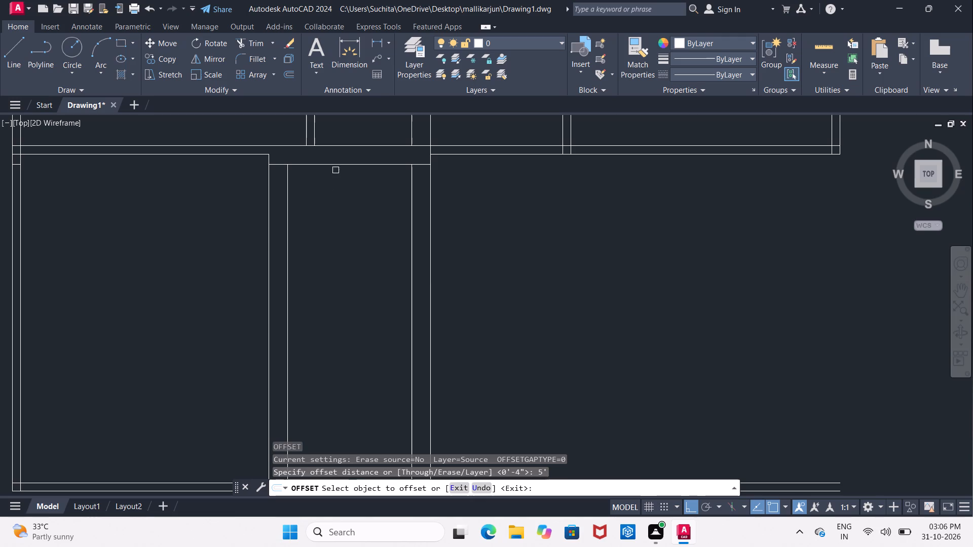
click(335, 166)
click(338, 235)
key(Return)
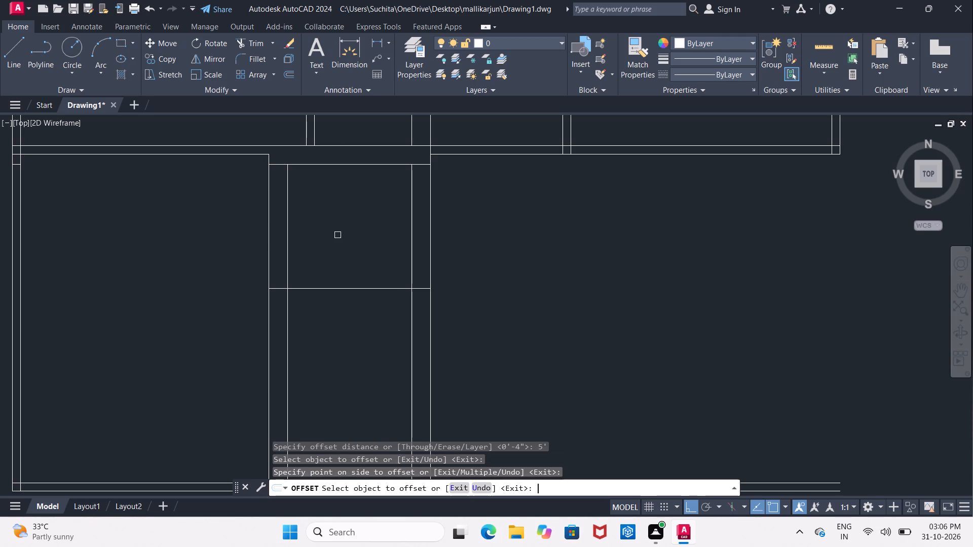
Offset the new horizontal line between the vertical walls 9" downward to form a cross wall.
key(Return)
text(9")
key(Return)
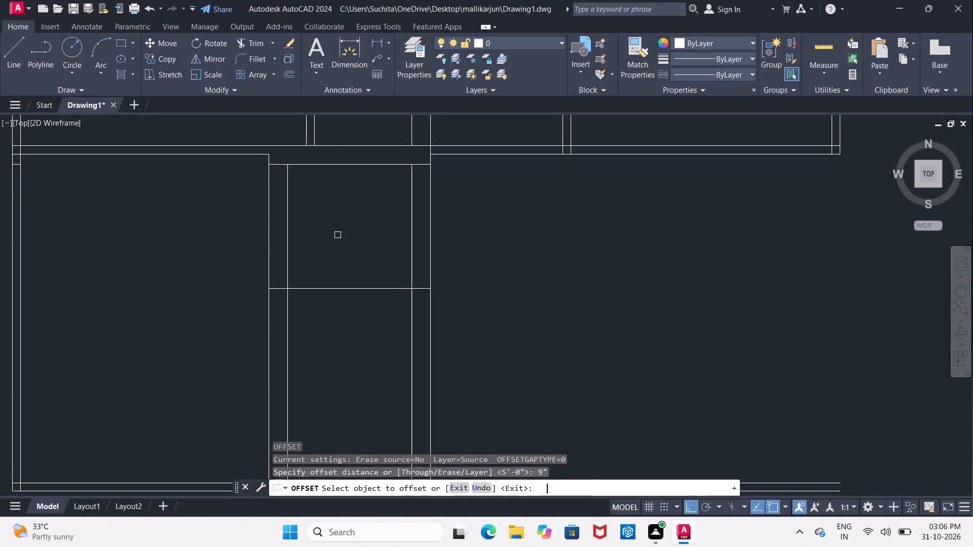
click(347, 290)
click(344, 336)
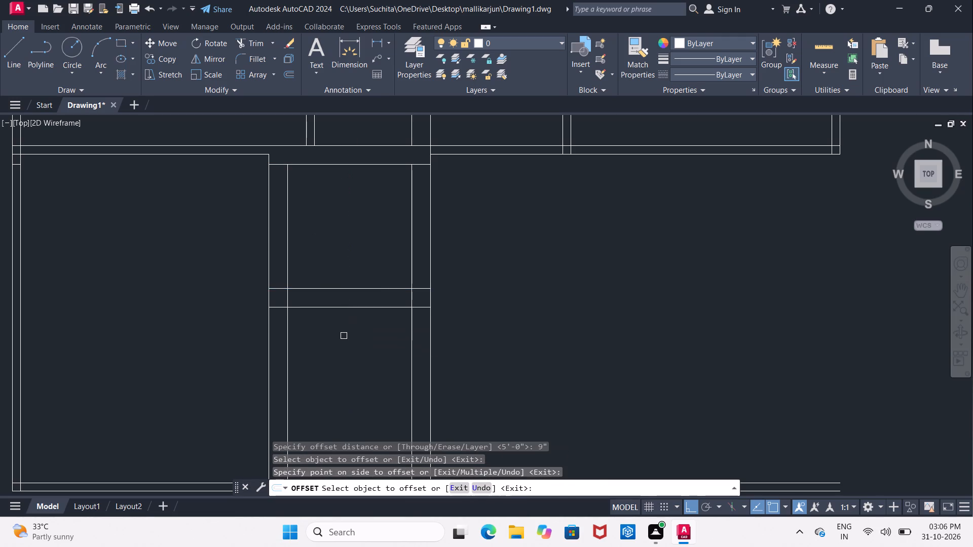
key(Escape)
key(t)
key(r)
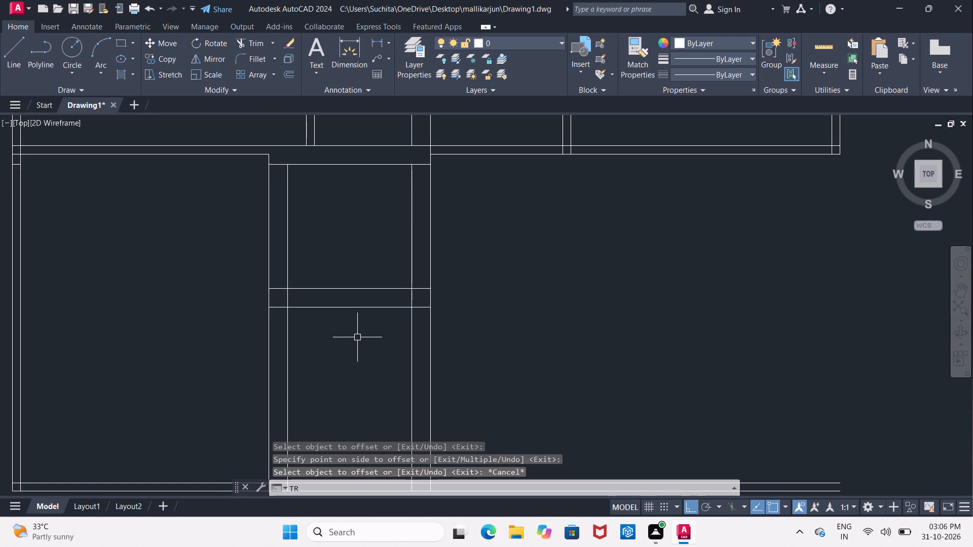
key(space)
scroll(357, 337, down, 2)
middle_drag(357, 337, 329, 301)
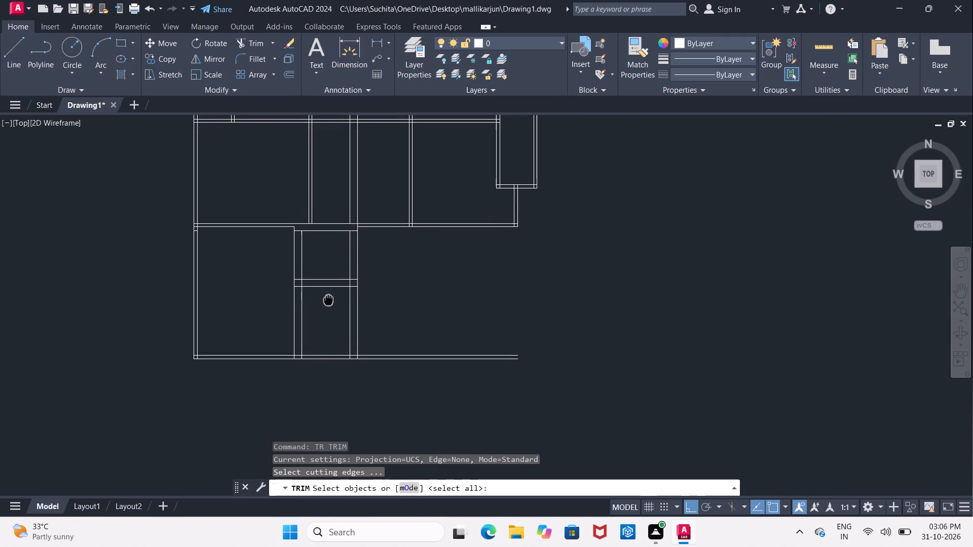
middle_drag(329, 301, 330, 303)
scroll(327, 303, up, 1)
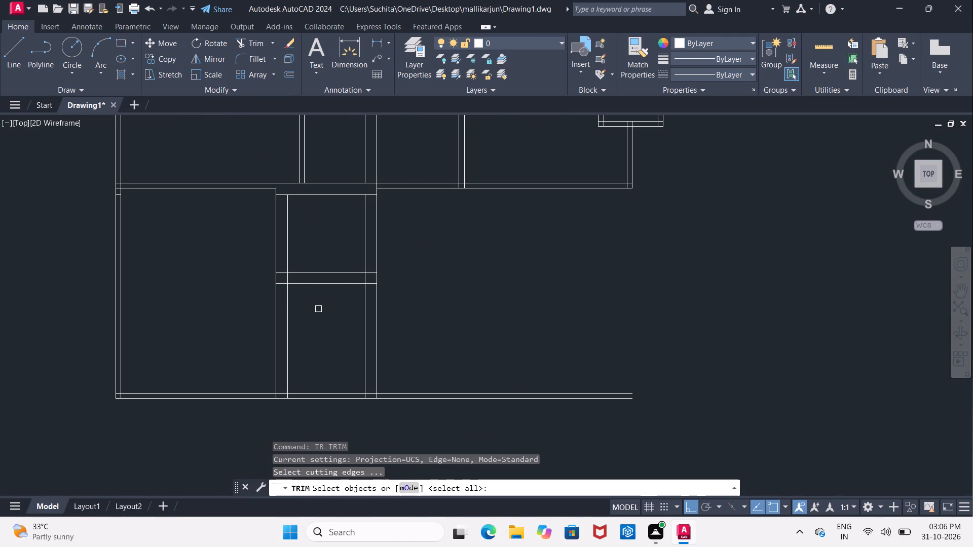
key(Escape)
Offset the outer lines of both new vertical walls 4" inward, toward the space between them.
key(o)
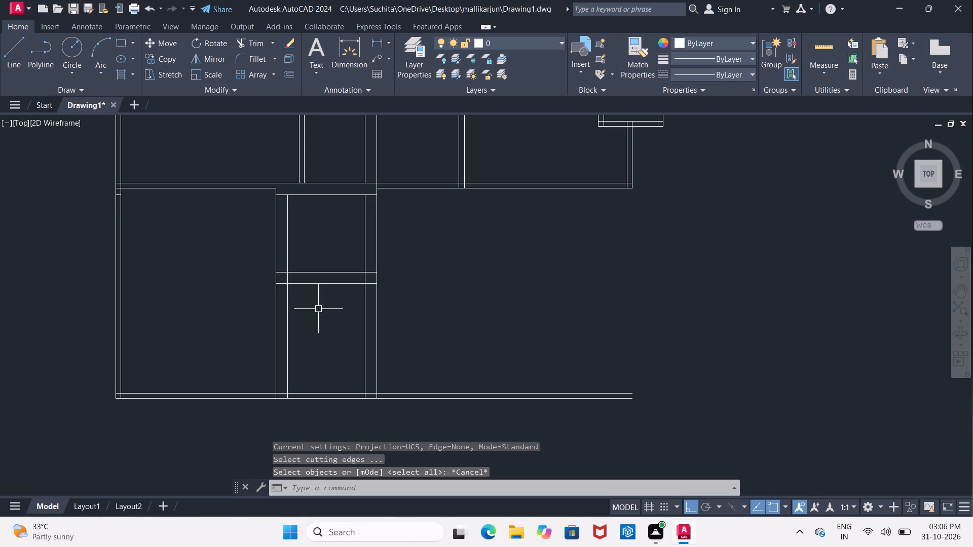
key(Return)
text(4")
key(Return)
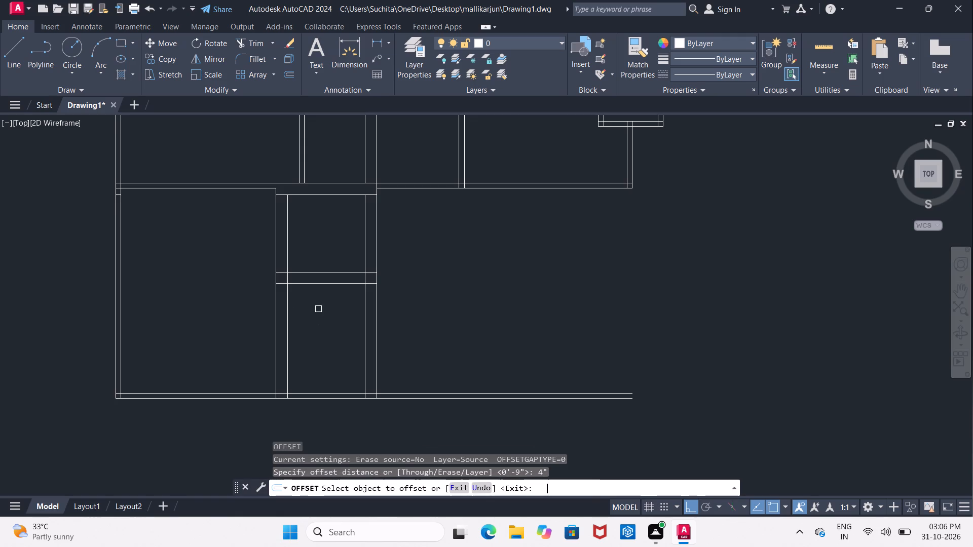
scroll(278, 326, up, 2)
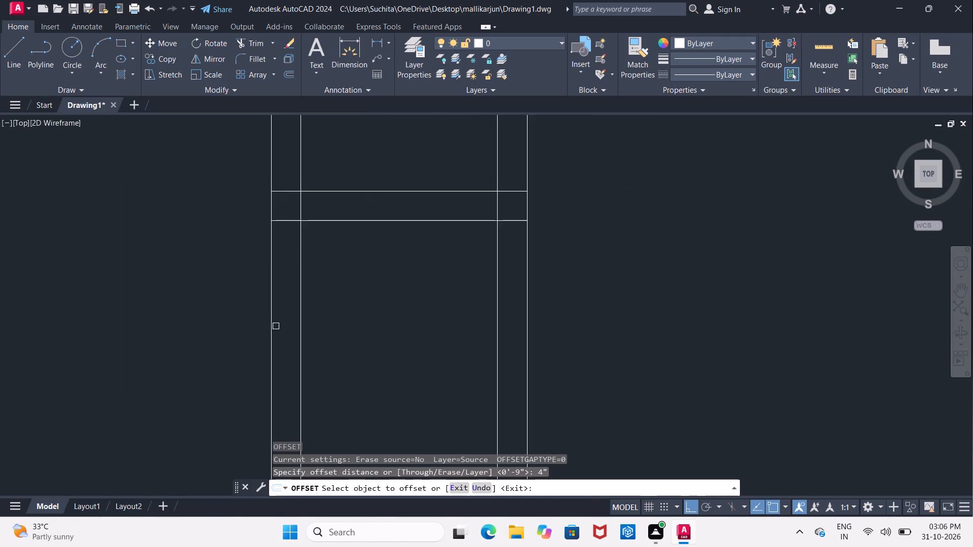
click(272, 328)
click(286, 327)
middle_drag(350, 339, 344, 296)
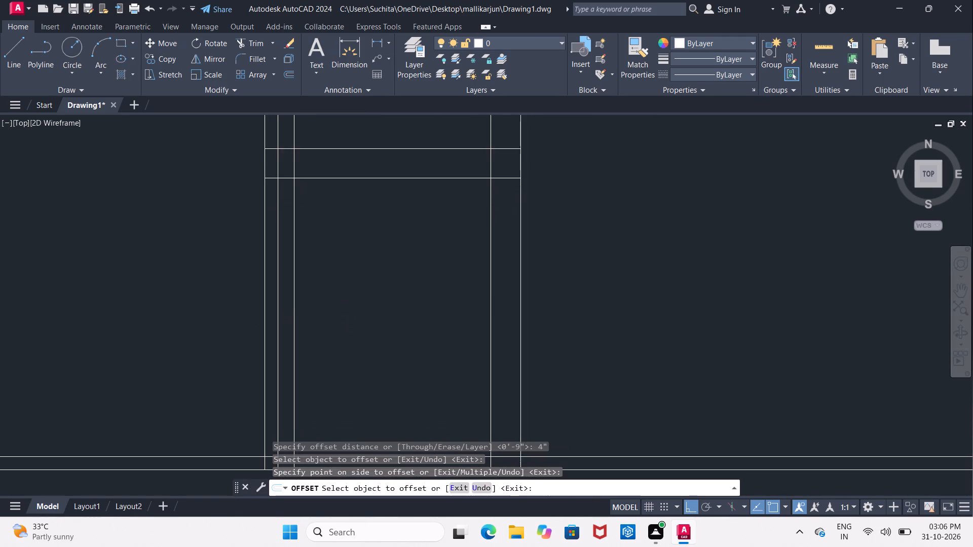
scroll(344, 296, down, 1)
middle_drag(458, 304, 418, 324)
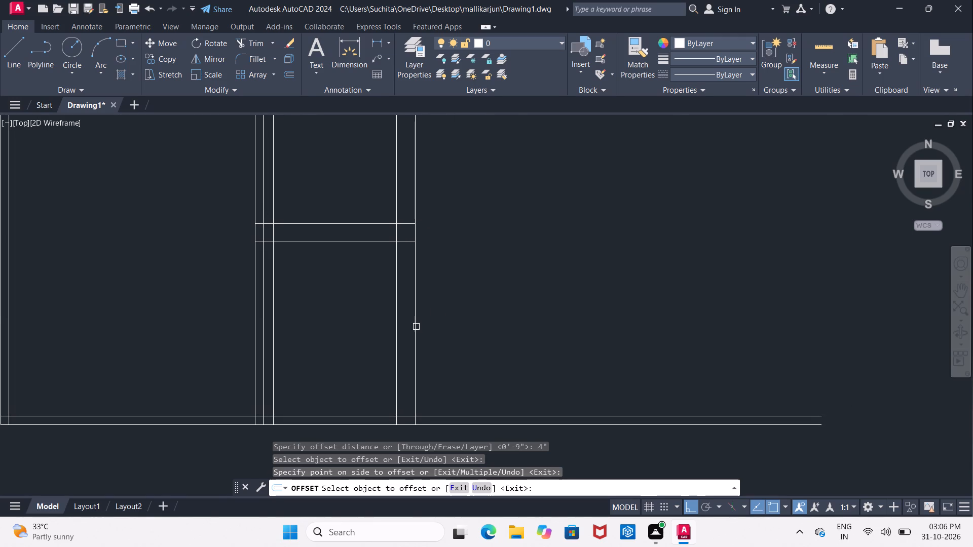
click(413, 329)
click(397, 334)
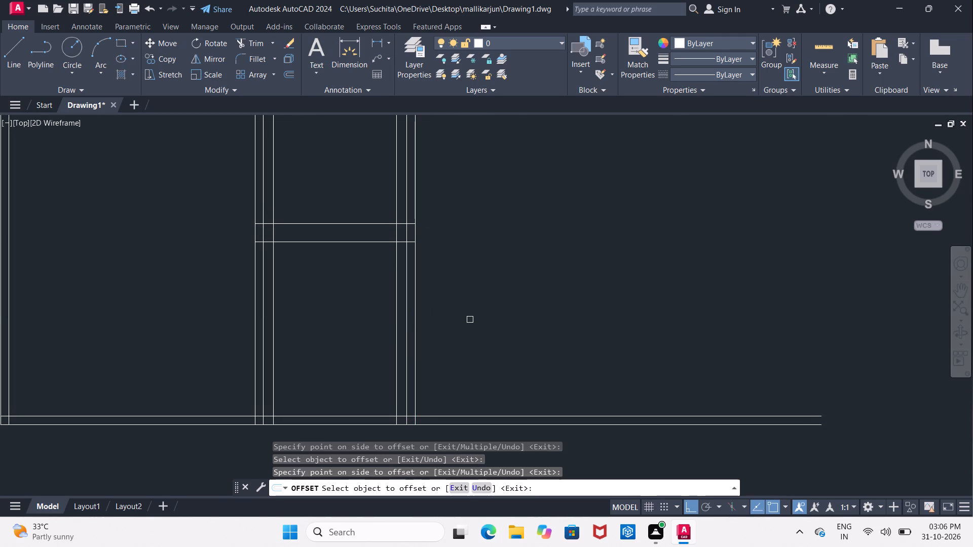
key(Escape)
Trim the inner 9" lines of both vertical walls between the cross wall and the bottom outer wall.
text(TR)
key(space)
key(space)
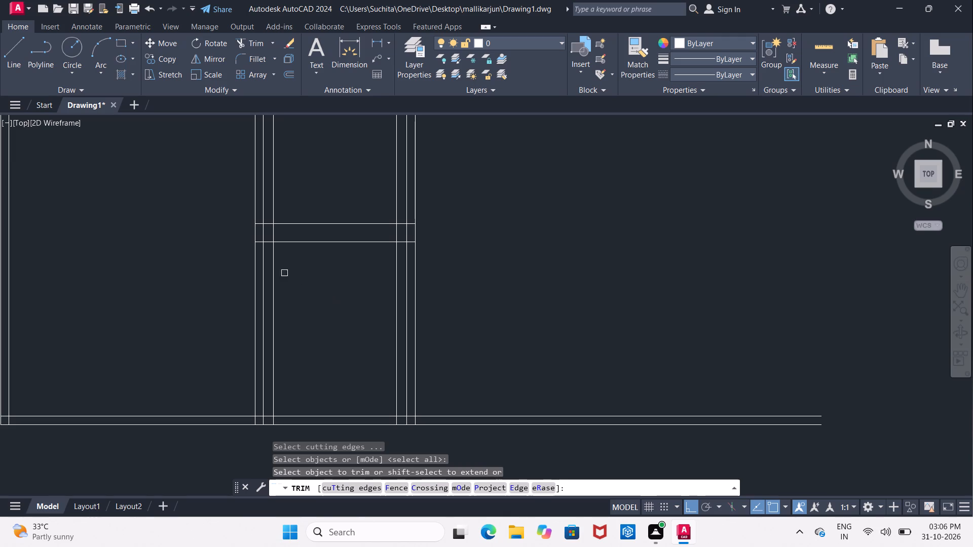
click(273, 261)
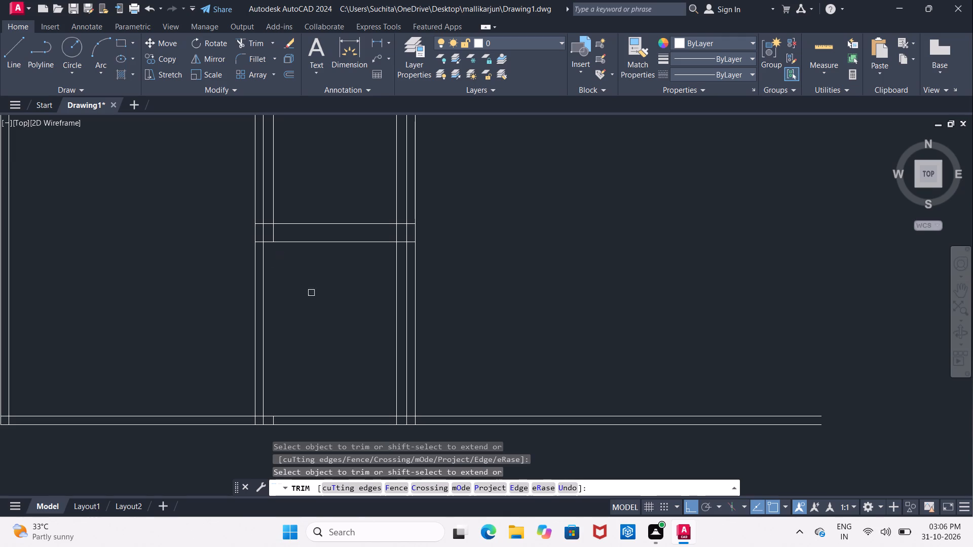
click(396, 309)
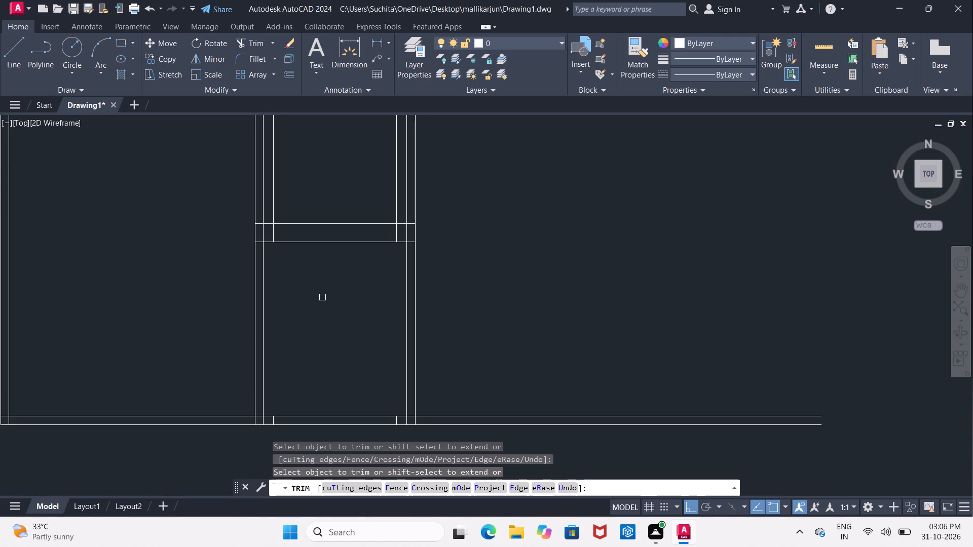
Trim the 9" and 4" inner lines of both vertical walls where they cross the cross wall's thickness.
middle_drag(322, 297, 345, 331)
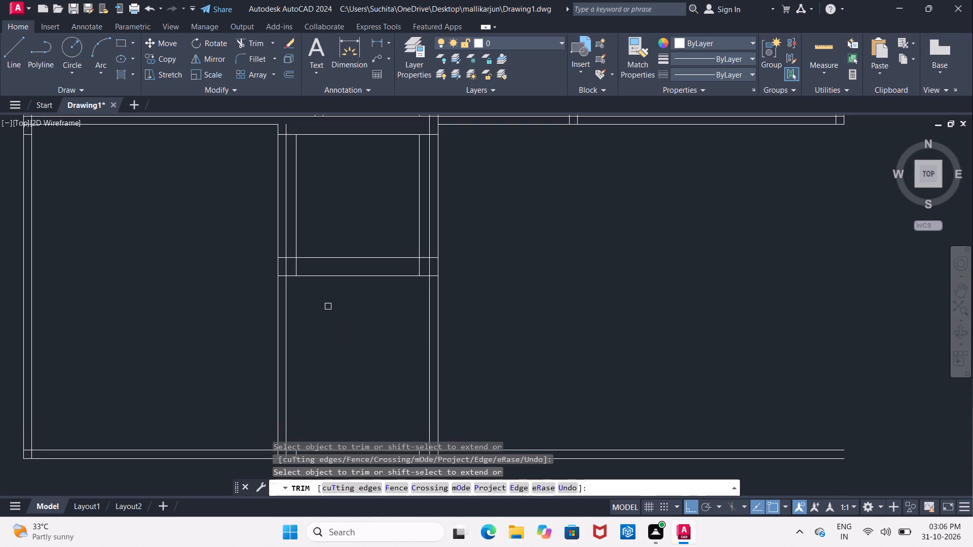
scroll(300, 270, up, 2)
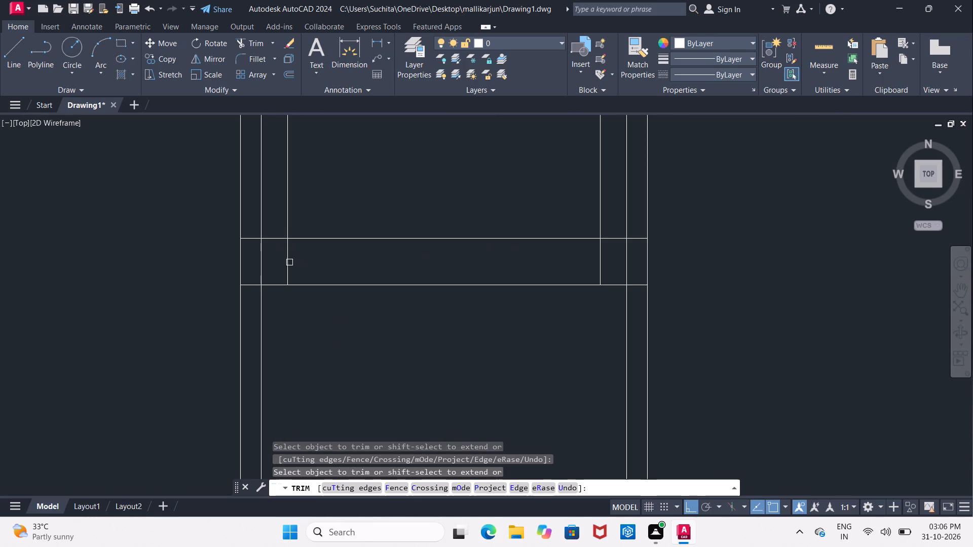
click(289, 262)
click(264, 259)
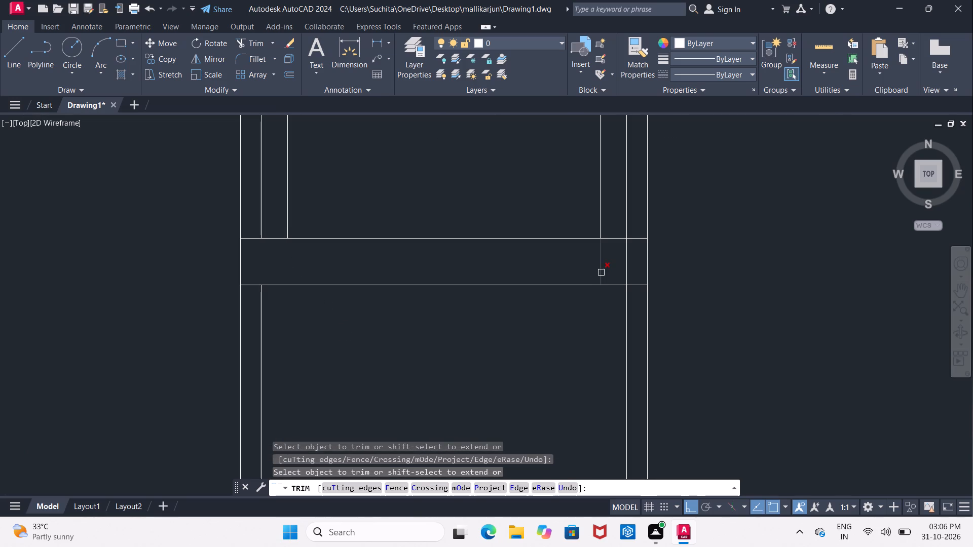
click(601, 272)
click(624, 267)
Trim the 4" offset lines of both vertical walls within the thickness of the upper horizontal wall.
scroll(499, 266, down, 2)
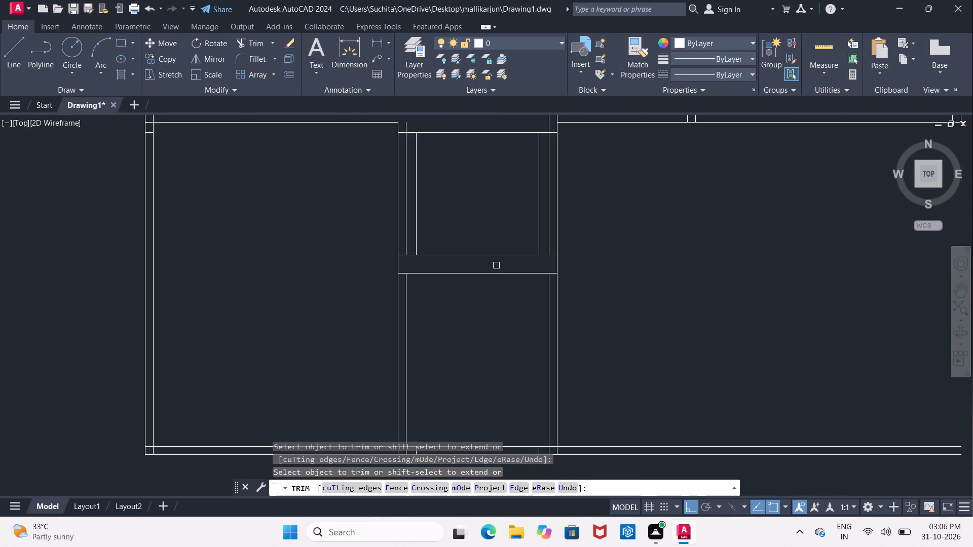
middle_drag(486, 266, 381, 348)
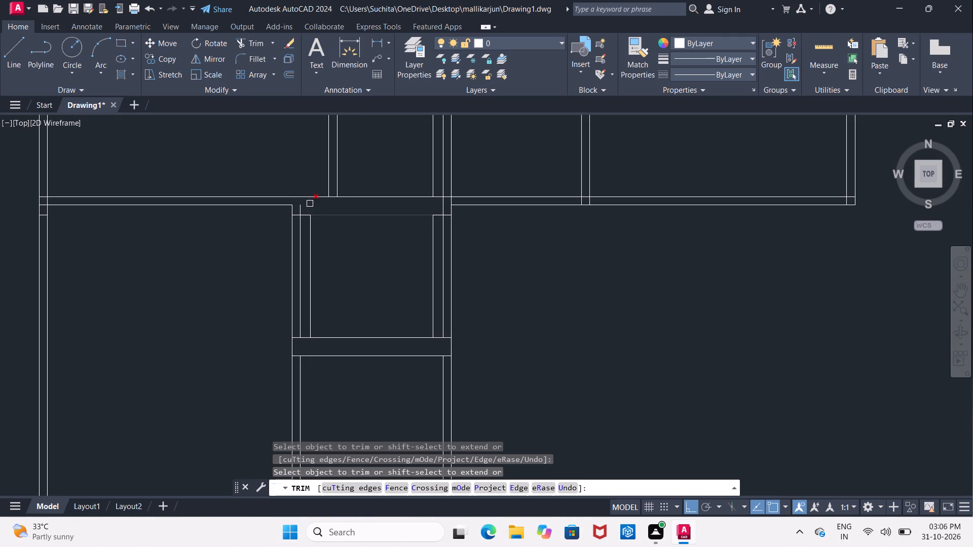
scroll(303, 202, up, 1)
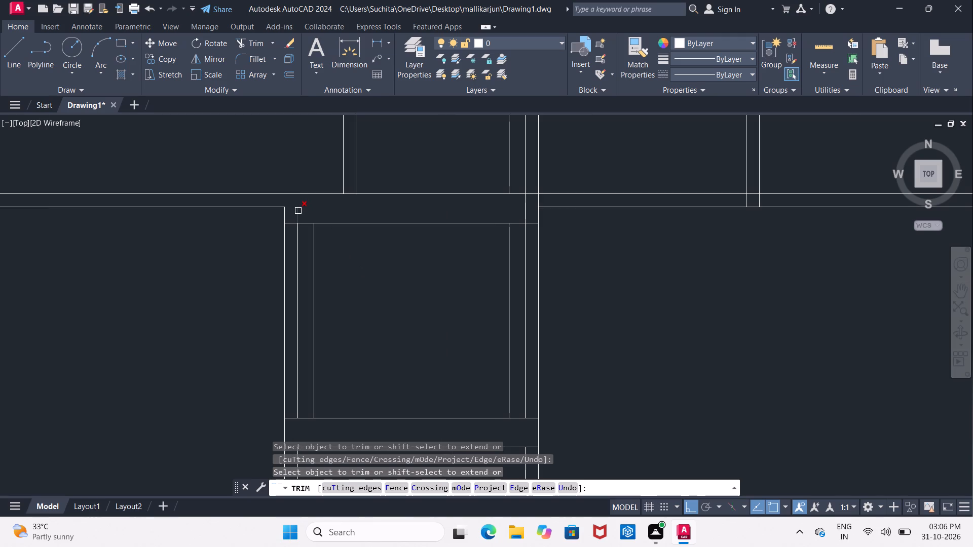
click(298, 211)
click(524, 215)
middle_drag(503, 215, 476, 249)
key(Escape)
Erase the leftover 4" offset line that continues above the horizontal wall from the right vertical wall.
click(497, 210)
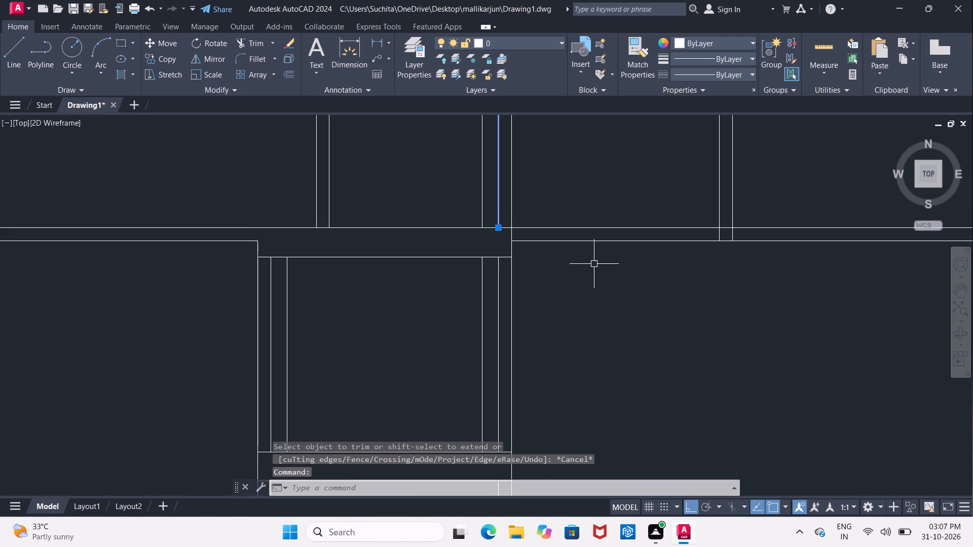
key(Delete)
Trim the right vertical wall's outer line where it crosses the thickness of the upper horizontal wall.
scroll(594, 264, down, 5)
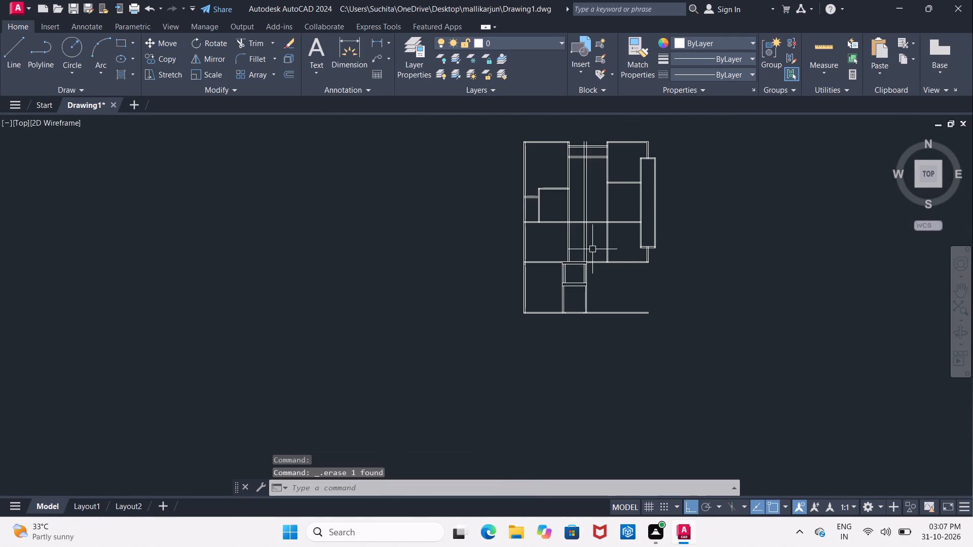
scroll(592, 245, up, 2)
middle_drag(593, 251, 545, 253)
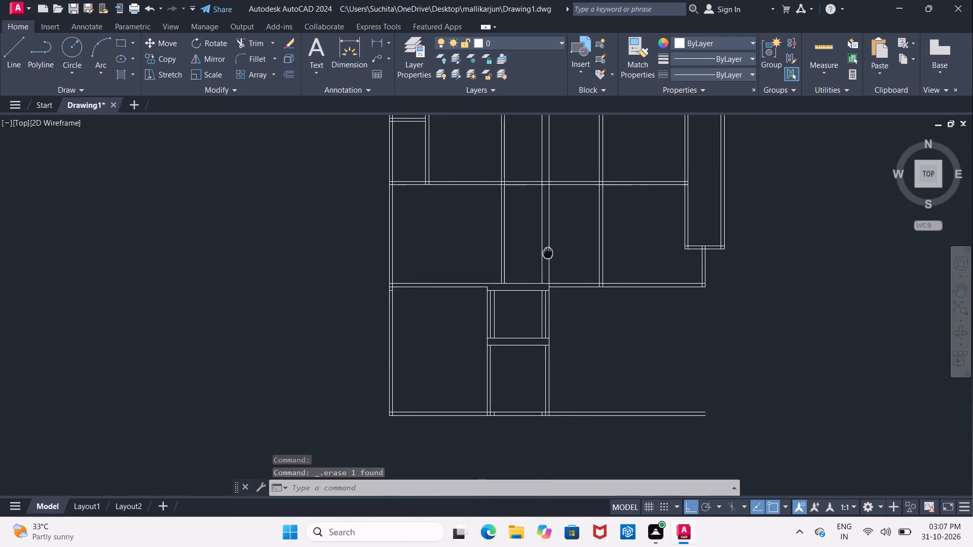
middle_drag(545, 253, 530, 257)
scroll(530, 258, up, 2)
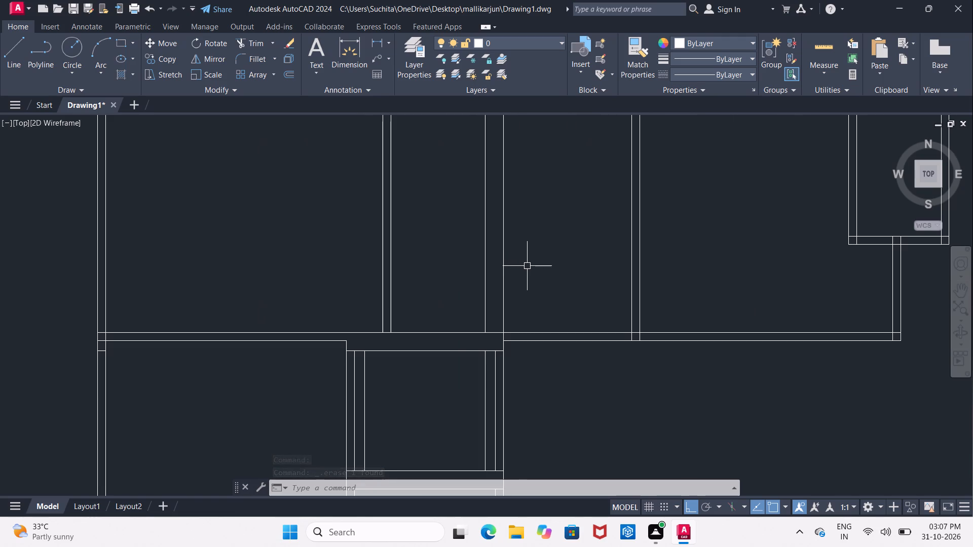
key(t)
text(R)
key(space)
key(space)
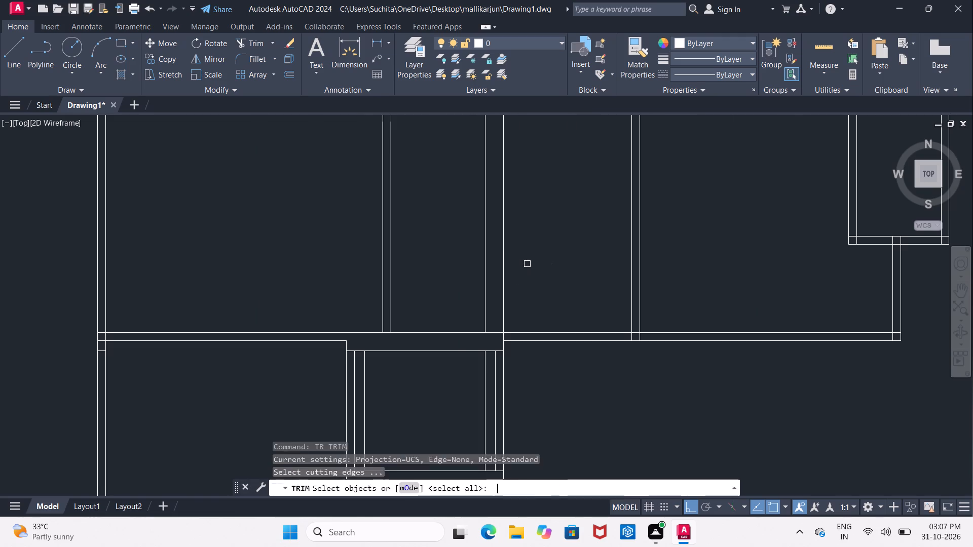
scroll(503, 350, up, 3)
click(503, 314)
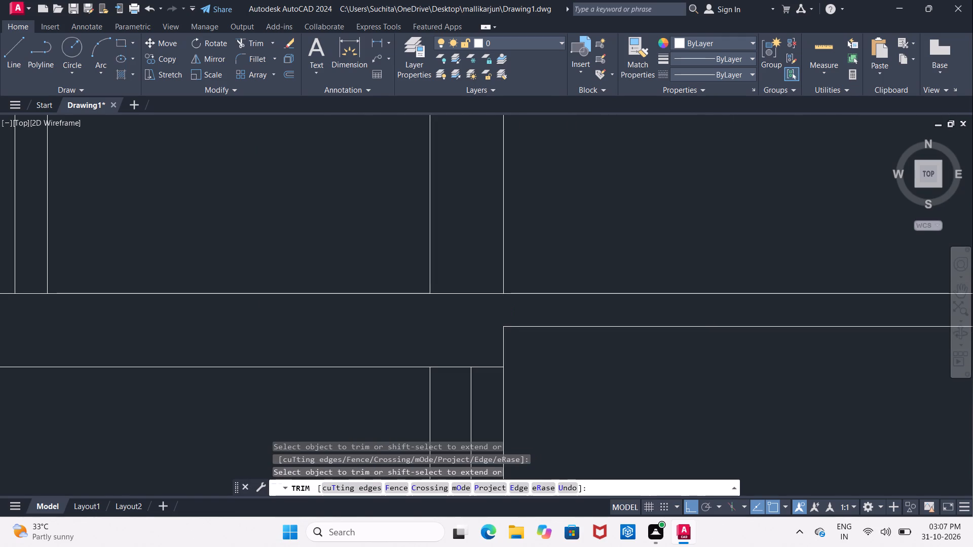
middle_drag(472, 323, 472, 327)
key(Escape)
Erase the two leftover lines of the right vertical wall that continue above the horizontal wall.
click(428, 279)
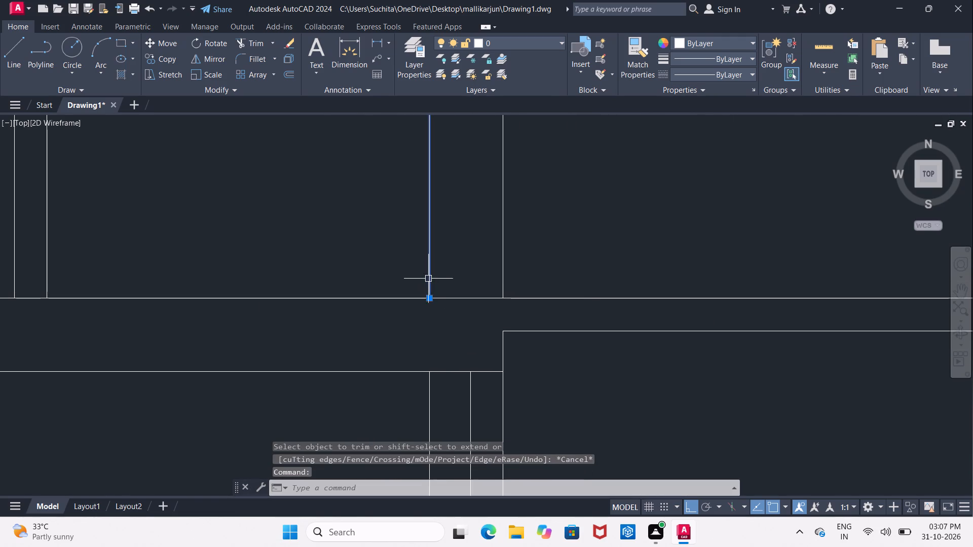
click(502, 269)
key(Delete)
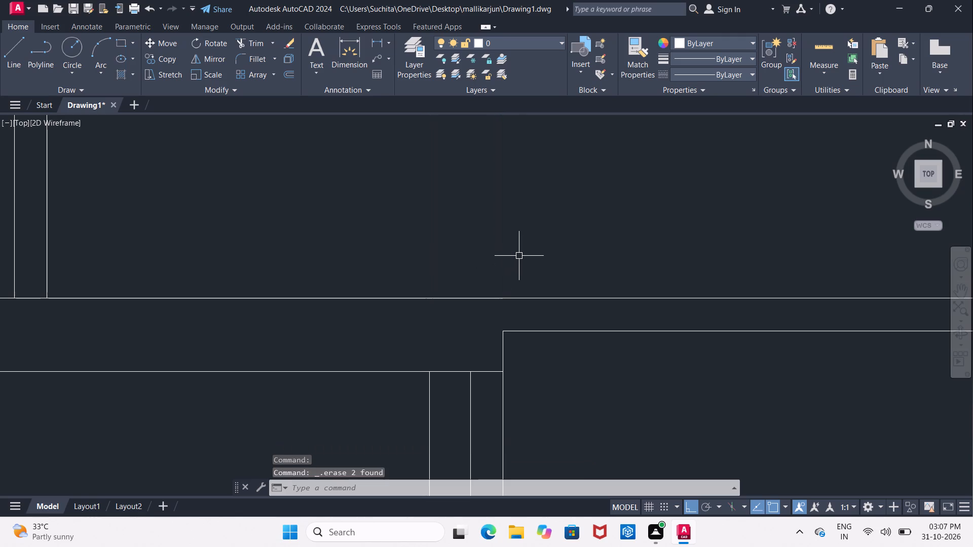
Erase the two 4" offset lines inside the vertical walls between the upper horizontal wall and the cross wall.
scroll(522, 259, down, 7)
middle_drag(572, 290, 569, 289)
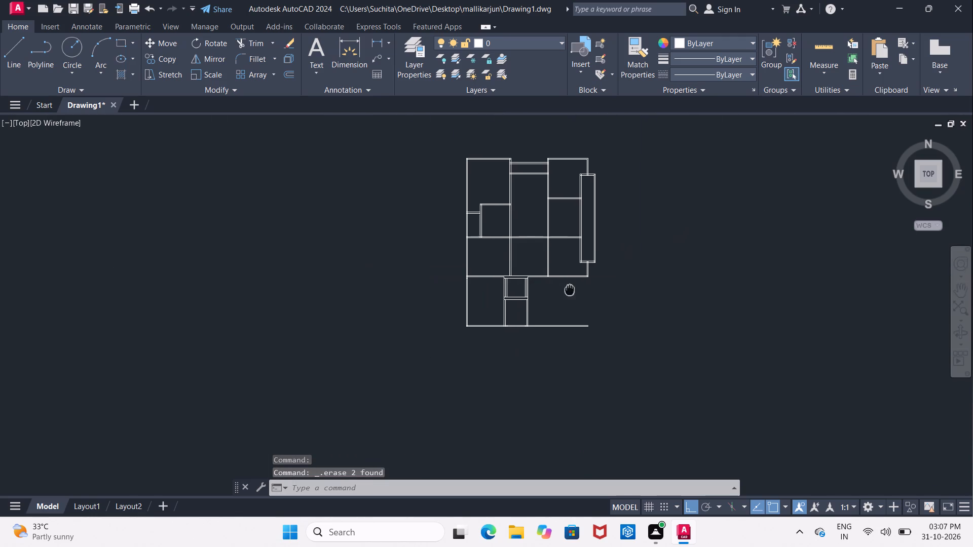
middle_drag(569, 289, 509, 217)
scroll(443, 232, up, 2)
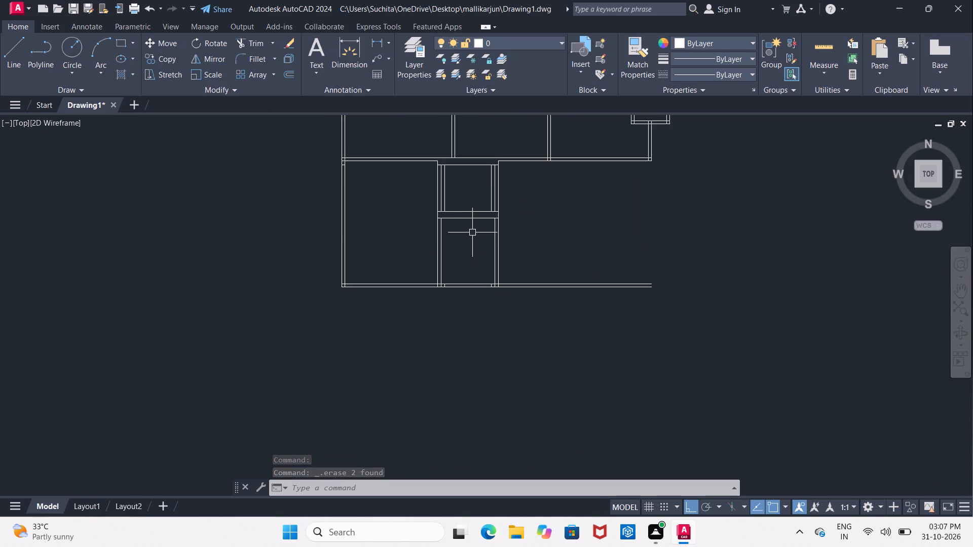
middle_drag(471, 235, 454, 242)
scroll(452, 232, up, 1)
middle_drag(470, 189, 437, 219)
scroll(441, 219, up, 2)
click(480, 229)
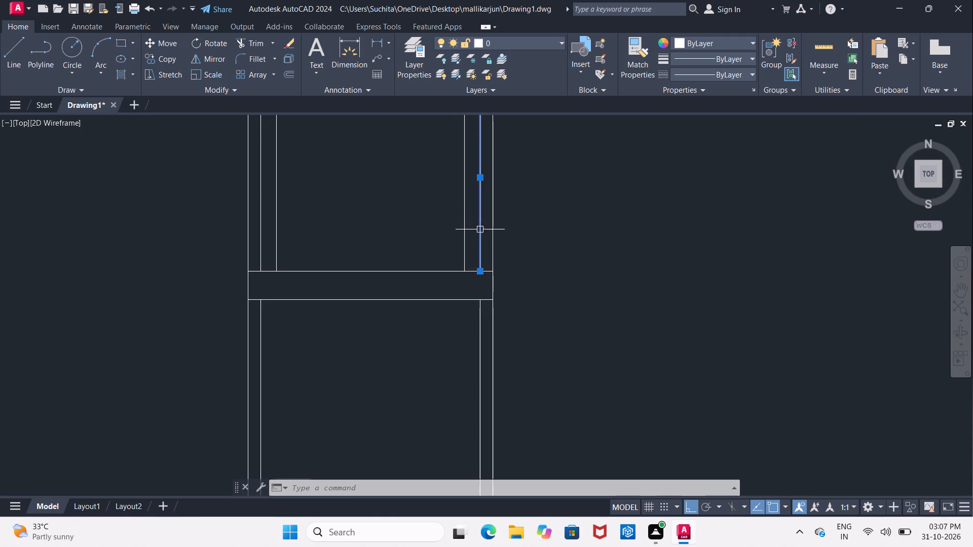
middle_drag(407, 227, 437, 345)
scroll(437, 345, down, 1)
scroll(368, 332, up, 1)
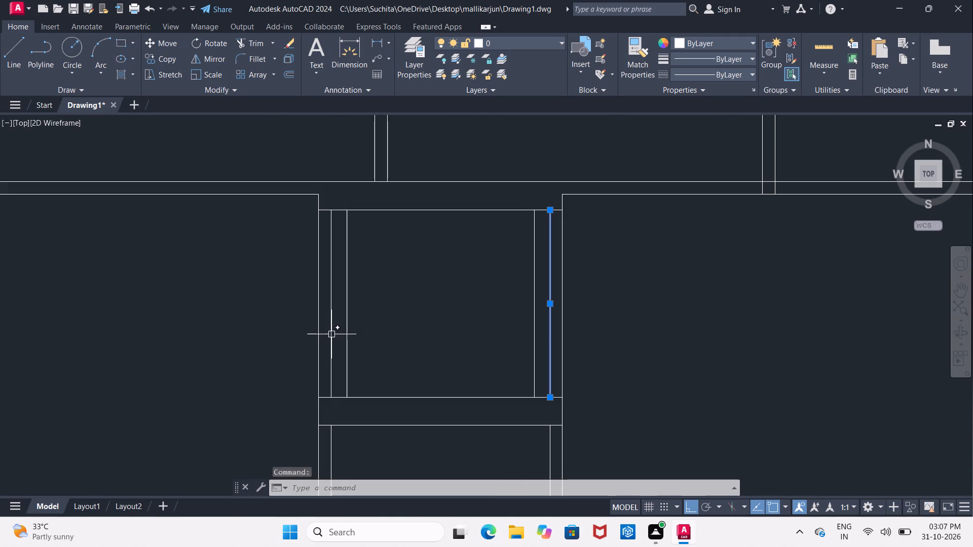
click(331, 334)
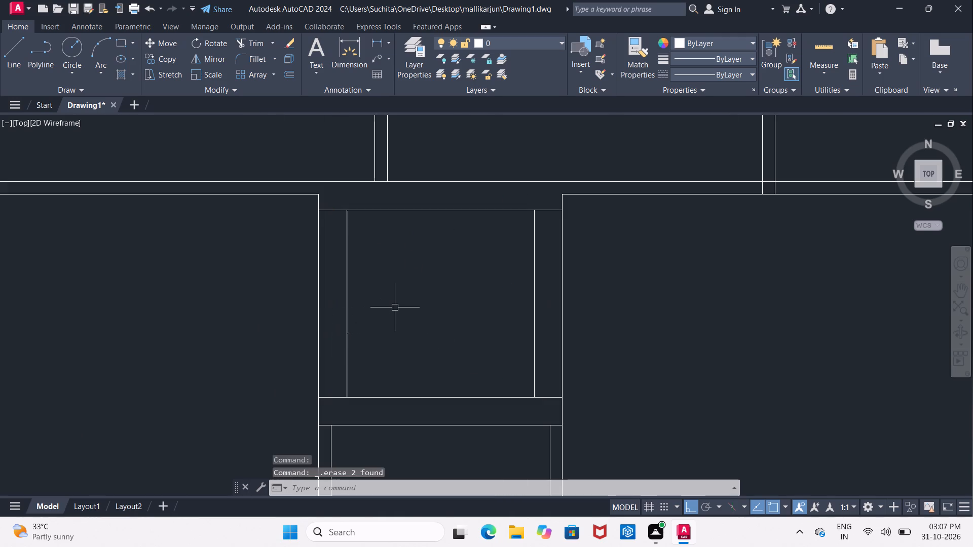
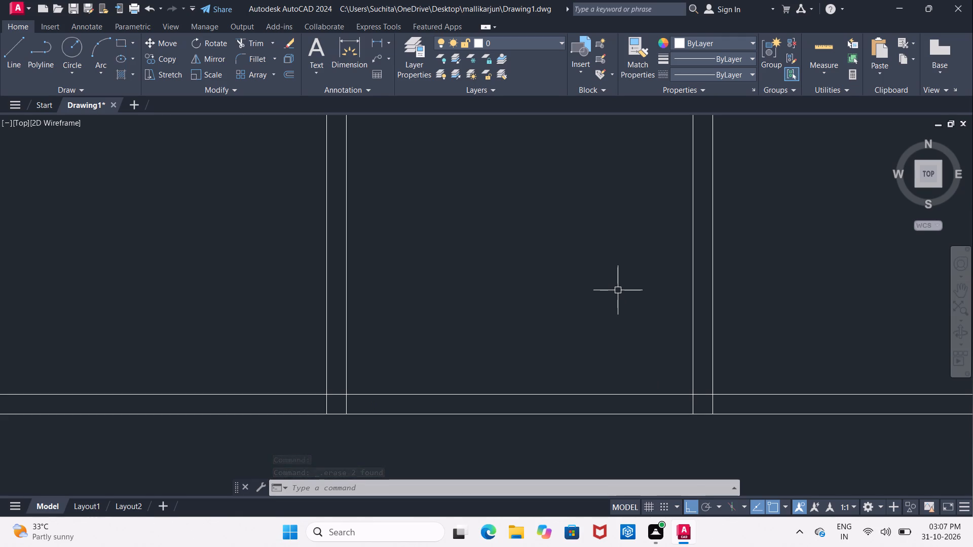
Look over the passage walls, the cross wall and the bottom wall in the plan's lower area.
scroll(377, 386, down, 3)
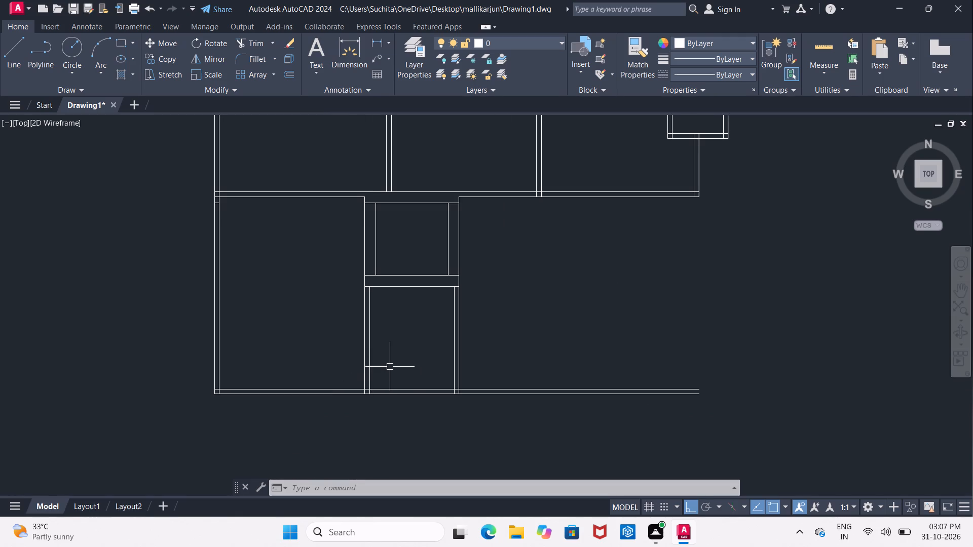
key(Escape)
middle_drag(391, 350, 396, 409)
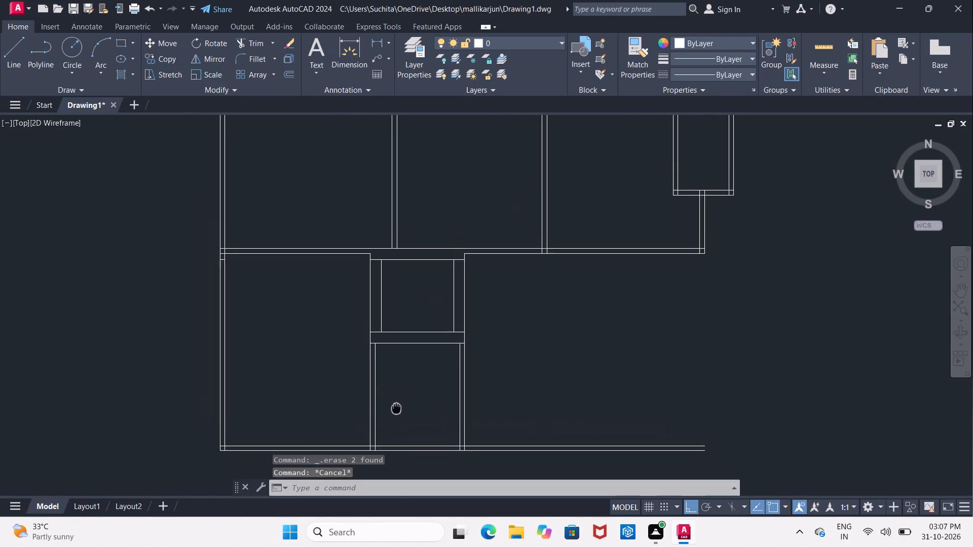
middle_drag(396, 409, 401, 430)
scroll(476, 339, up, 2)
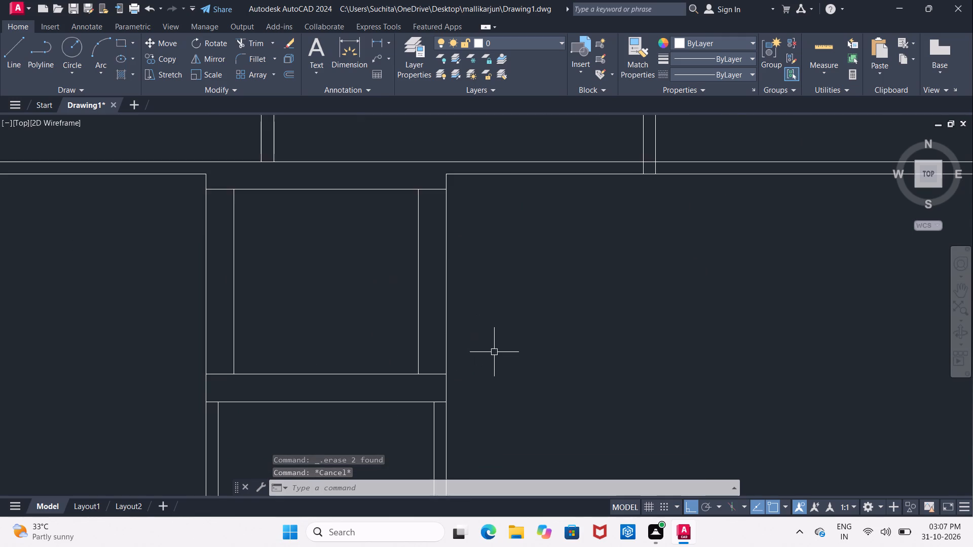
middle_drag(494, 352, 442, 353)
key(Escape)
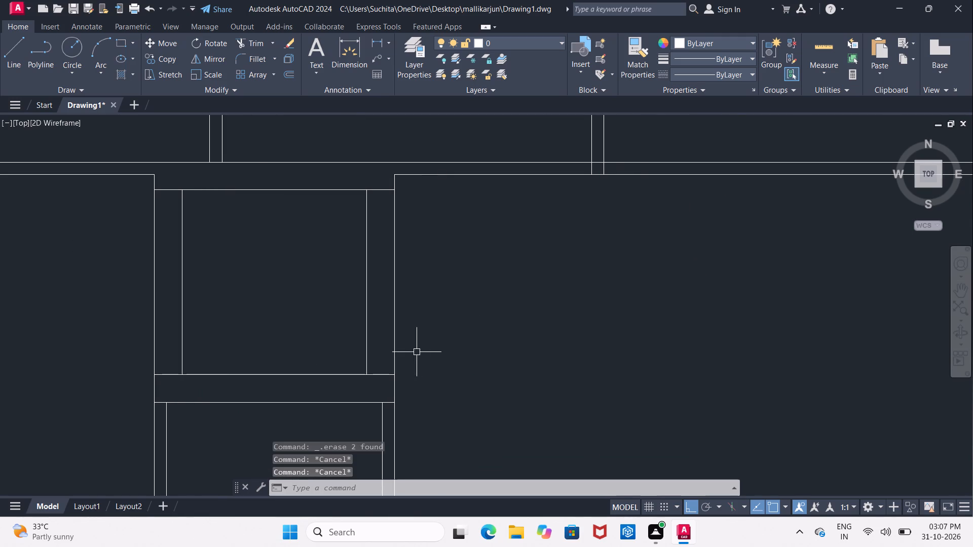
middle_drag(417, 353, 456, 220)
scroll(456, 220, down, 2)
middle_drag(356, 308, 397, 296)
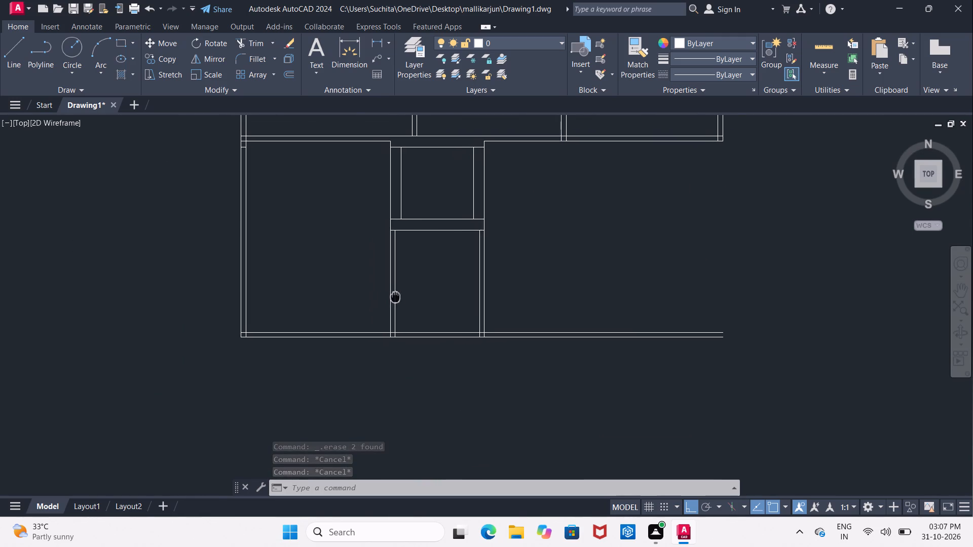
middle_drag(397, 296, 399, 296)
key(Escape)
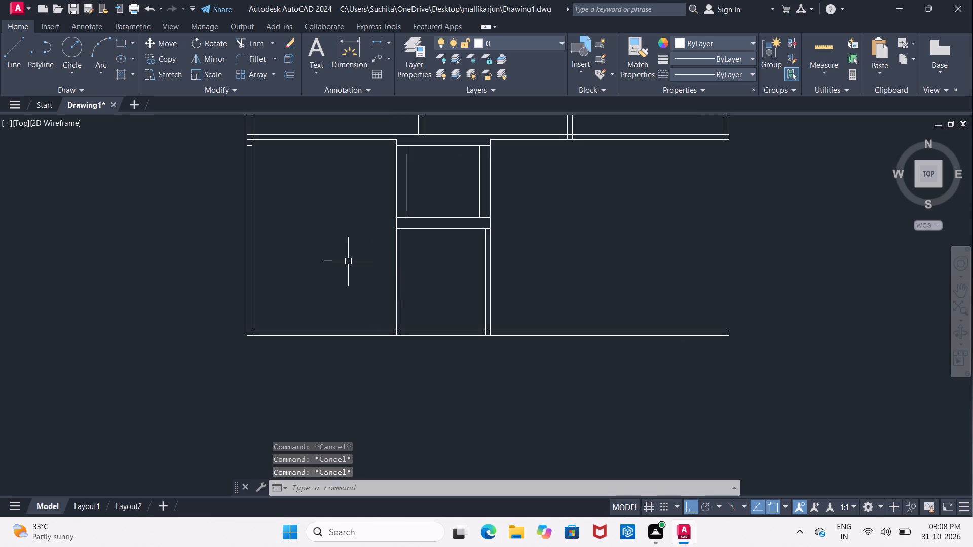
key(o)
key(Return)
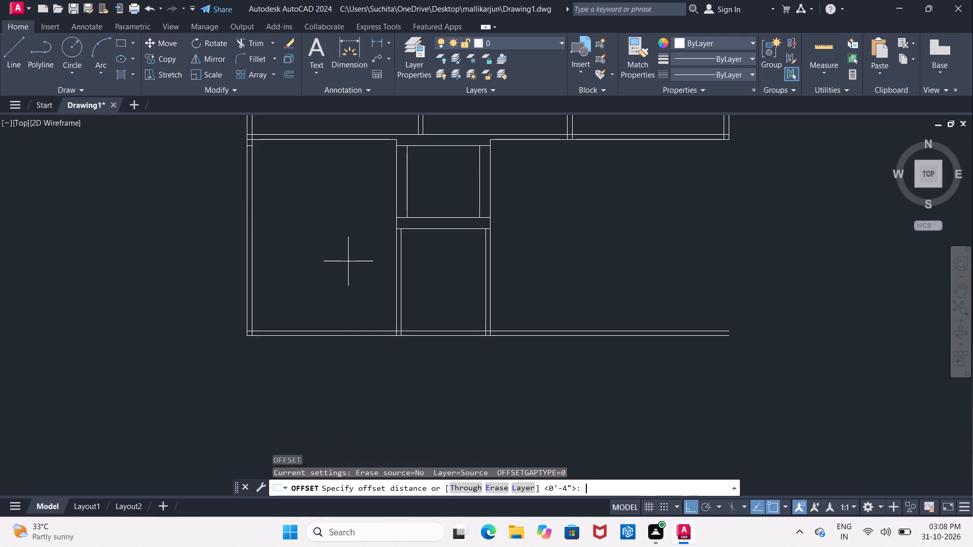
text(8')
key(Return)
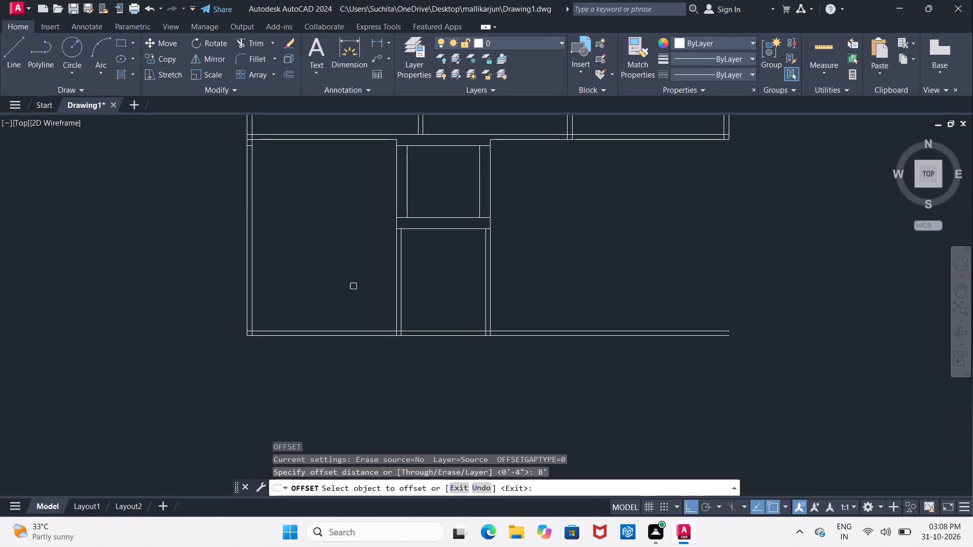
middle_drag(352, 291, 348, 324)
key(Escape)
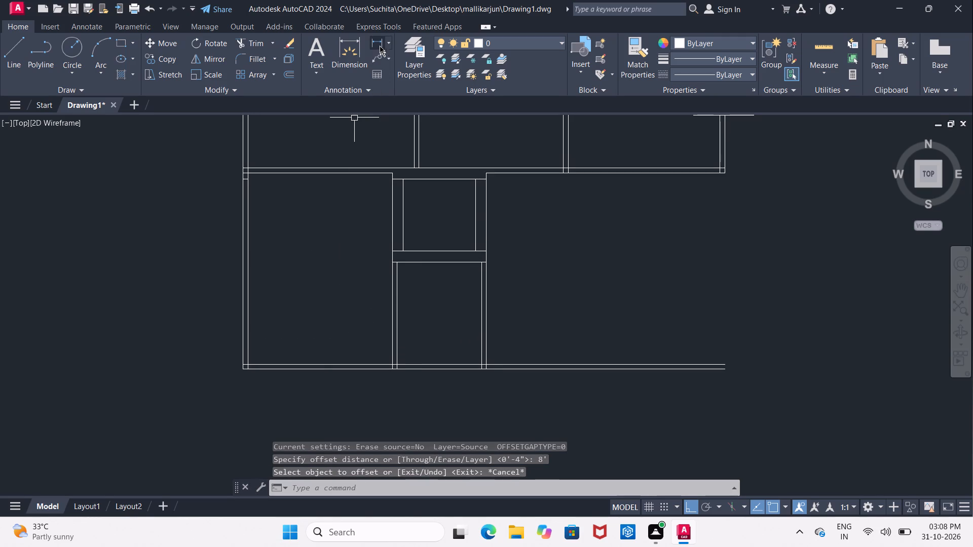
Measure the lower-left room's clear height along its left wall with a linear dimension, without placing it.
click(380, 45)
click(250, 174)
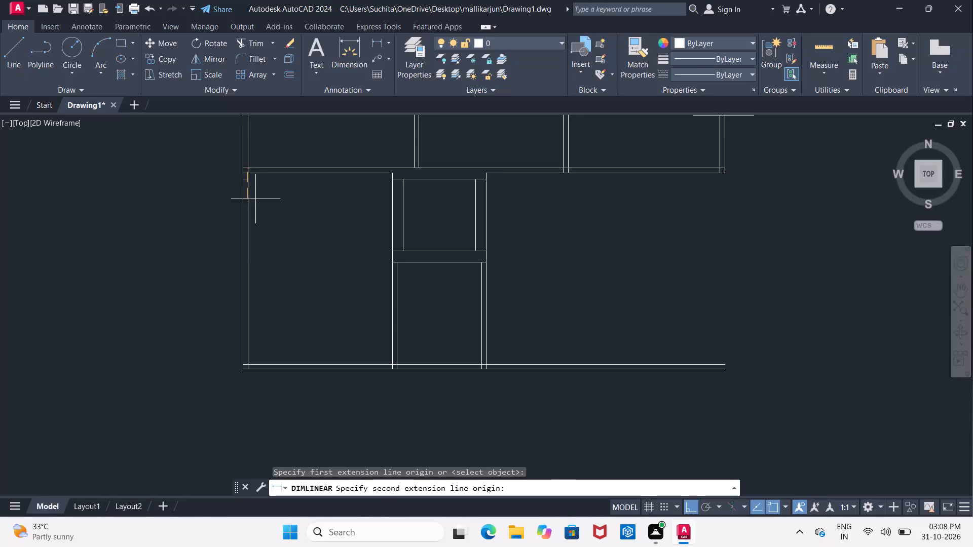
click(249, 362)
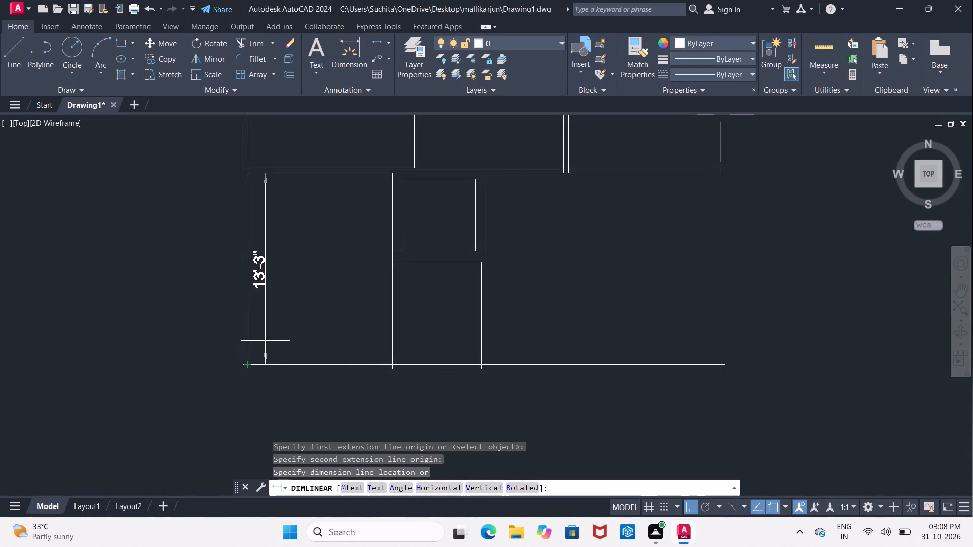
key(Escape)
middle_drag(326, 335, 312, 334)
key(Escape)
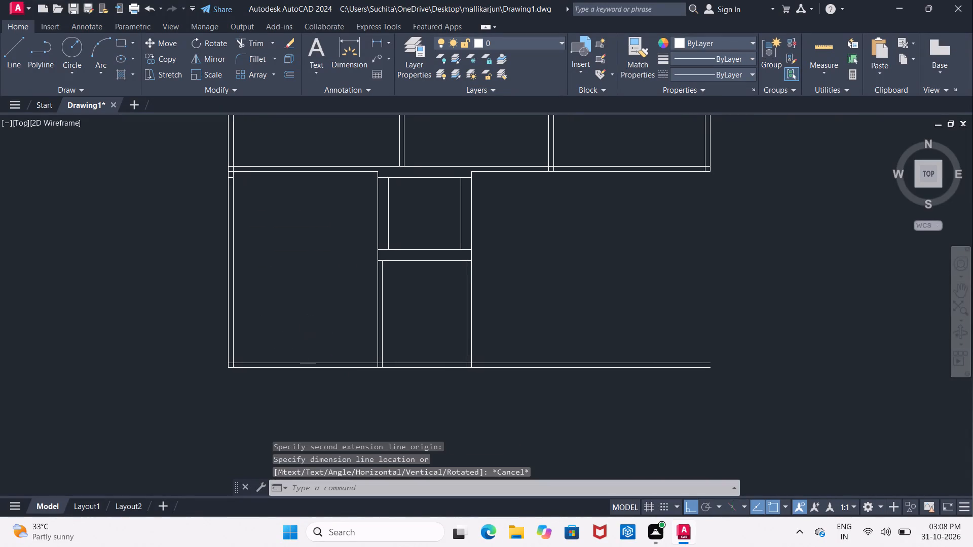
Offset the bottom wall's outer line 8' downward.
key(o)
key(Return)
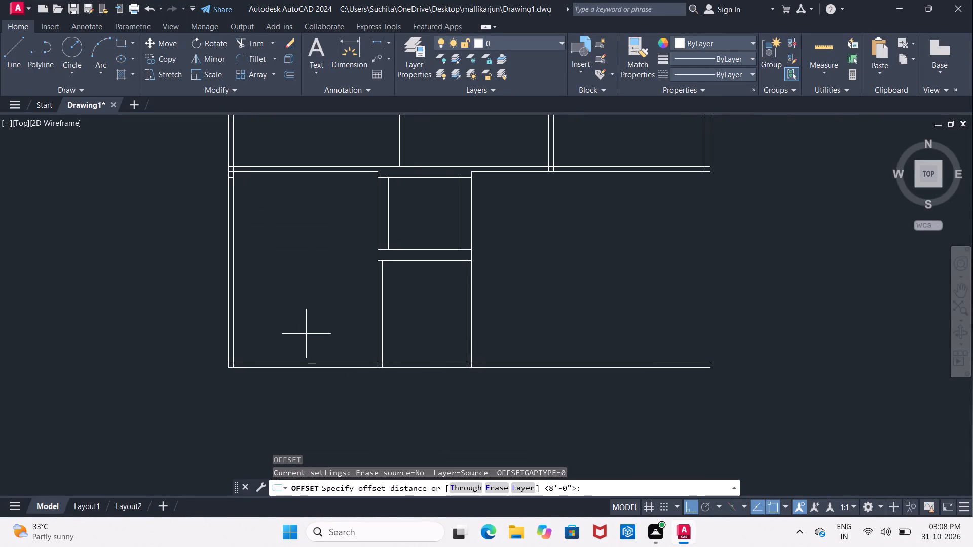
text(8')
key(Return)
middle_drag(307, 332, 307, 330)
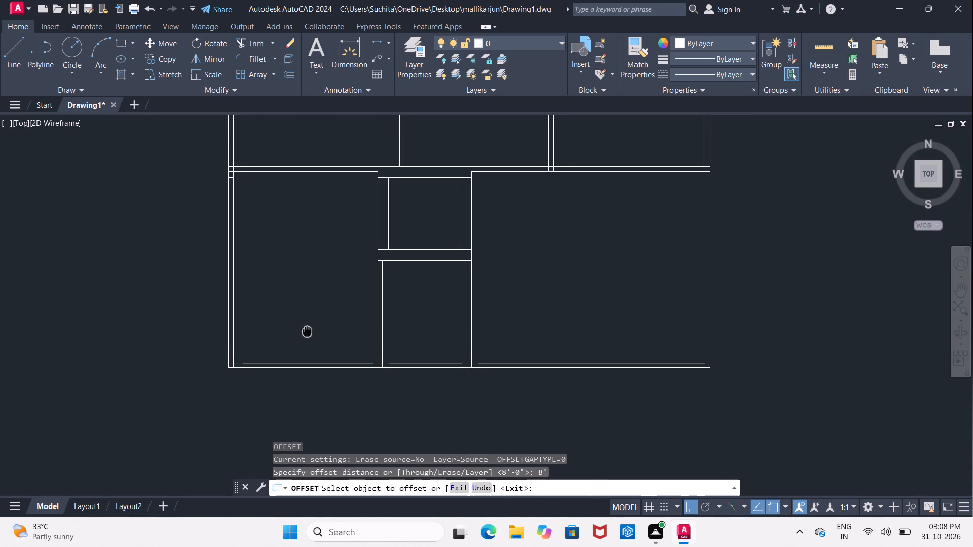
middle_drag(307, 330, 282, 260)
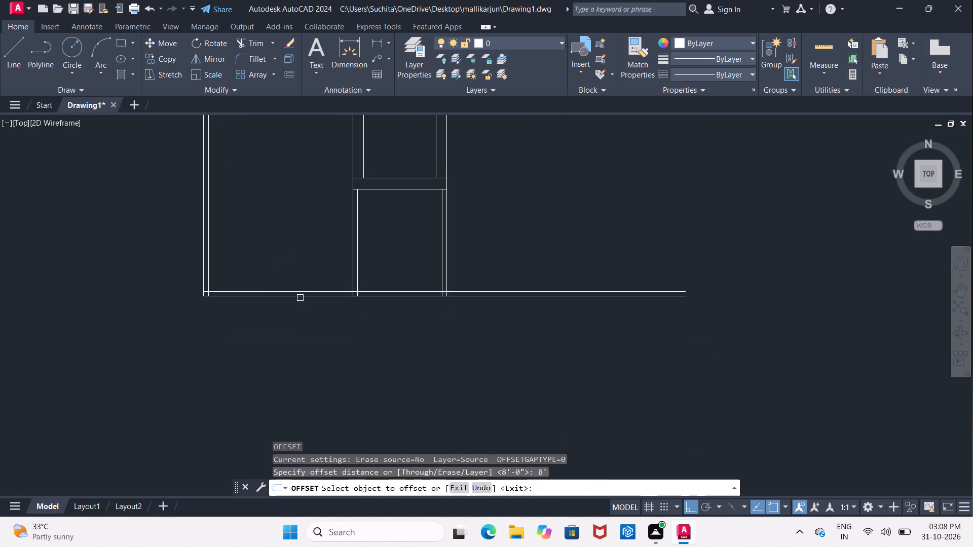
click(300, 297)
click(309, 361)
middle_drag(313, 372, 301, 332)
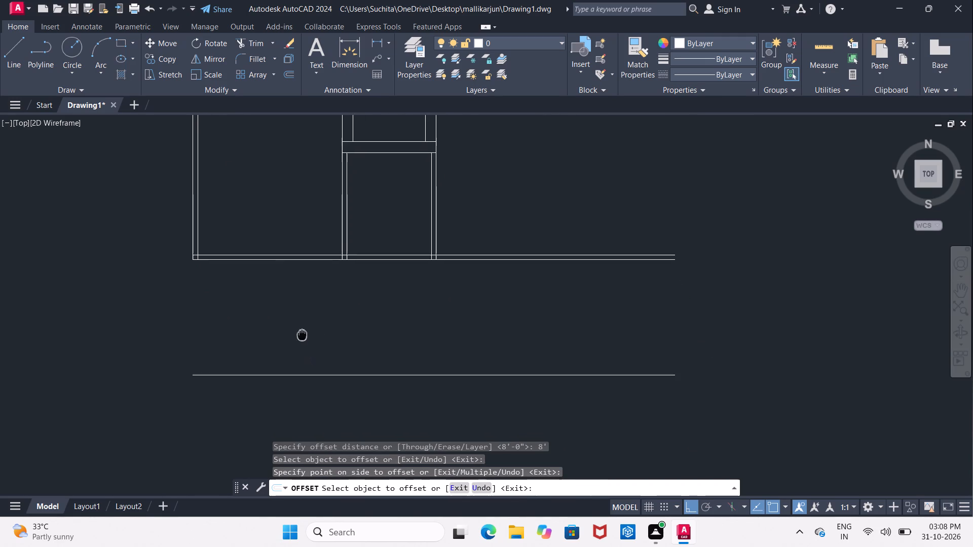
middle_drag(301, 332, 301, 330)
key(Return)
Offset the lowest horizontal line 4" downward to give the new bottom wall its thickness.
key(Return)
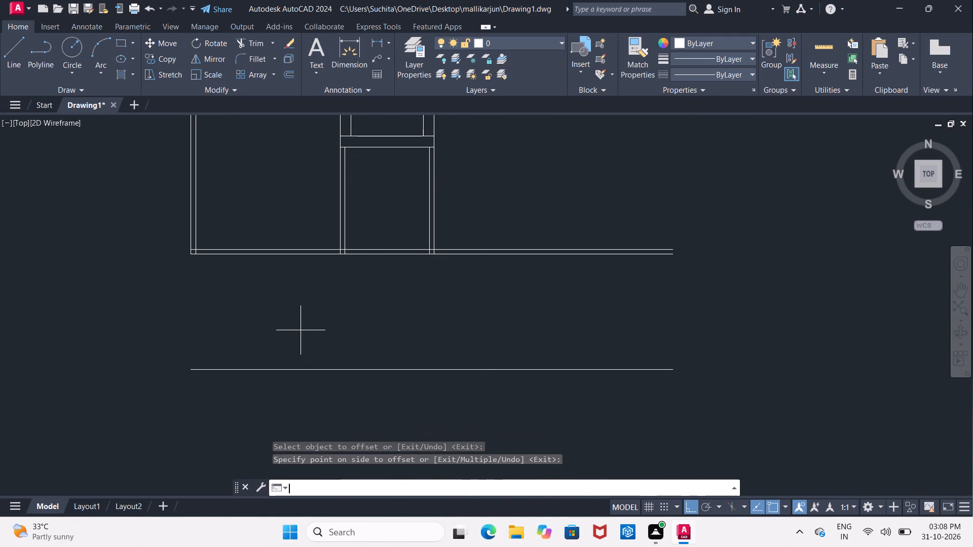
text(4")
key(Return)
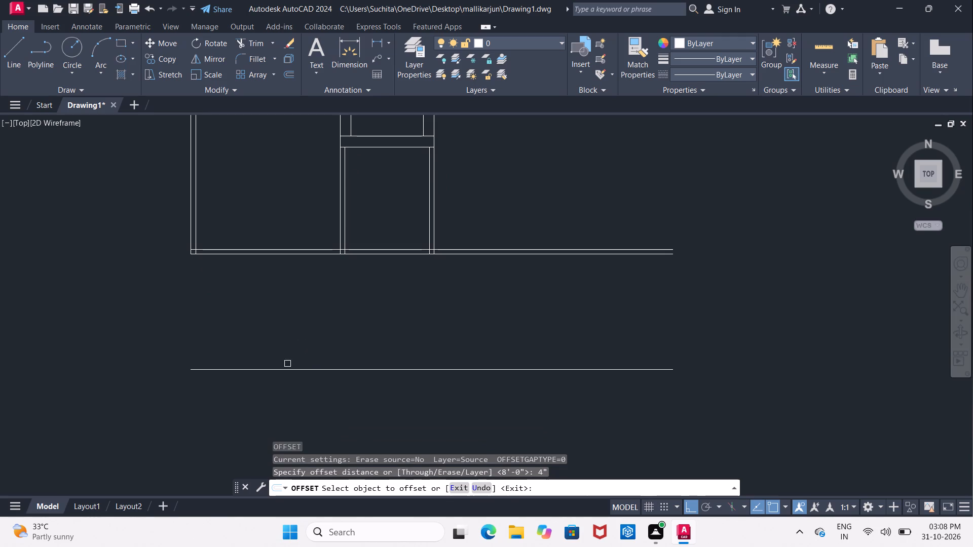
drag(287, 371, 285, 376)
click(282, 387)
middle_drag(320, 311, 319, 334)
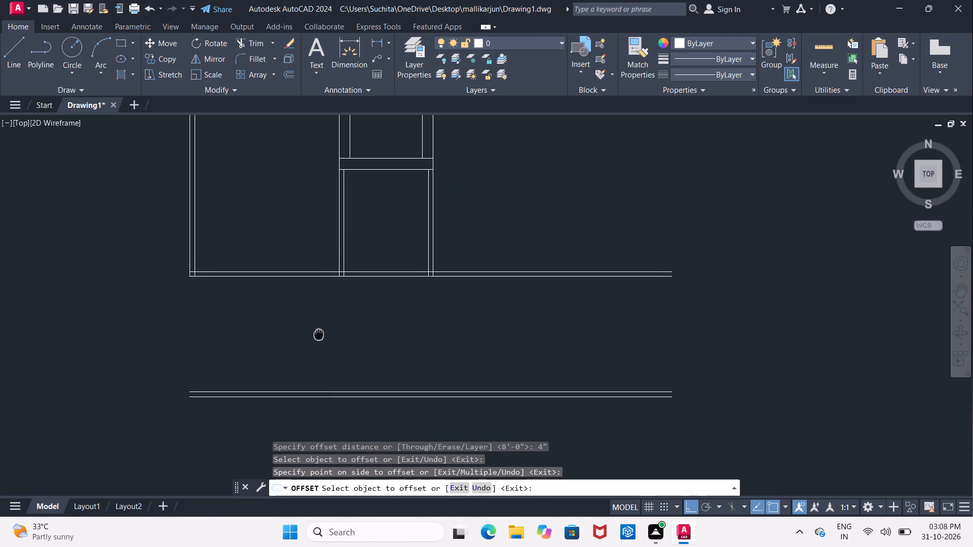
middle_drag(319, 334, 321, 341)
scroll(321, 341, down, 1)
scroll(321, 342, up, 1)
key(Escape)
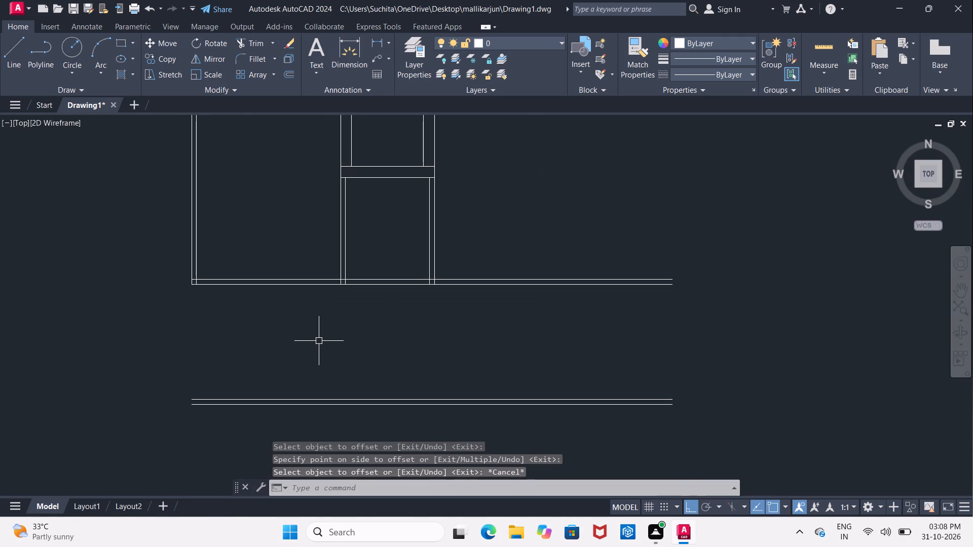
Extend both lines of the passage's left wall down to the lowest horizontal wall.
text(EX)
key(space)
key(space)
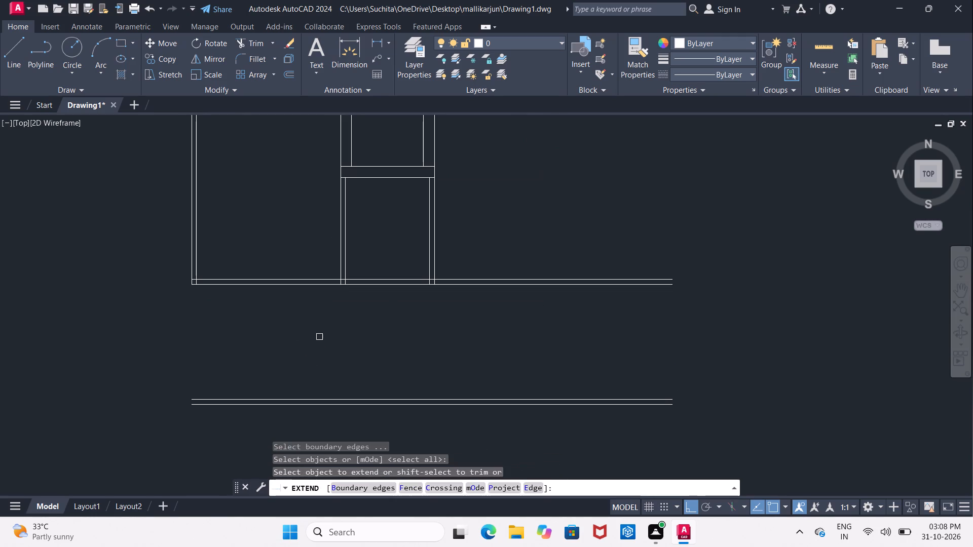
click(340, 263)
click(342, 332)
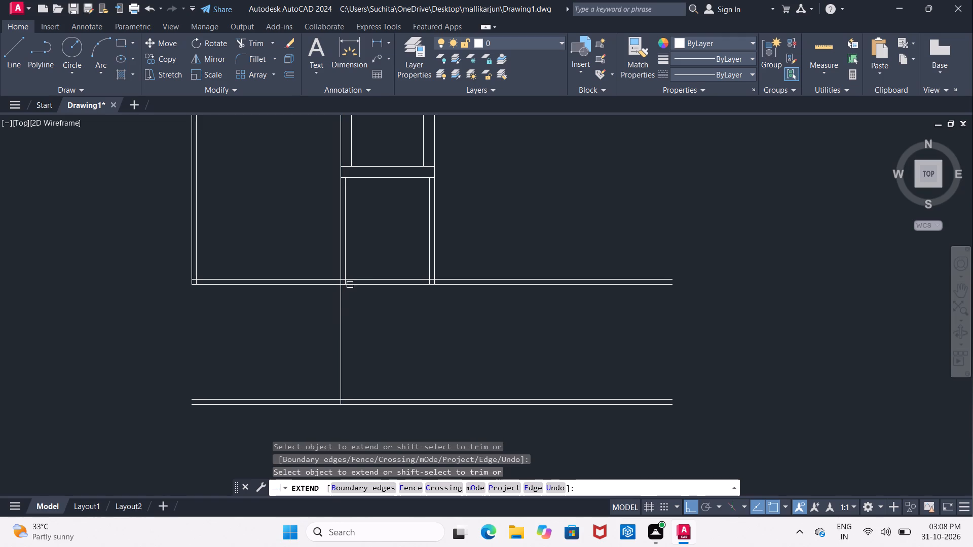
click(346, 263)
click(345, 327)
key(Escape)
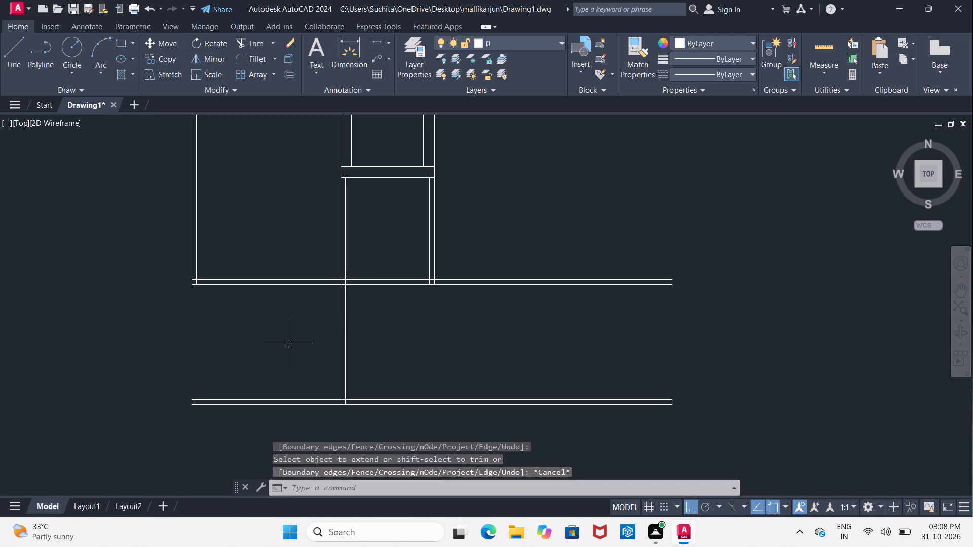
Offset the left line of the extended vertical wall 4'7.5" to the left.
key(o)
key(Return)
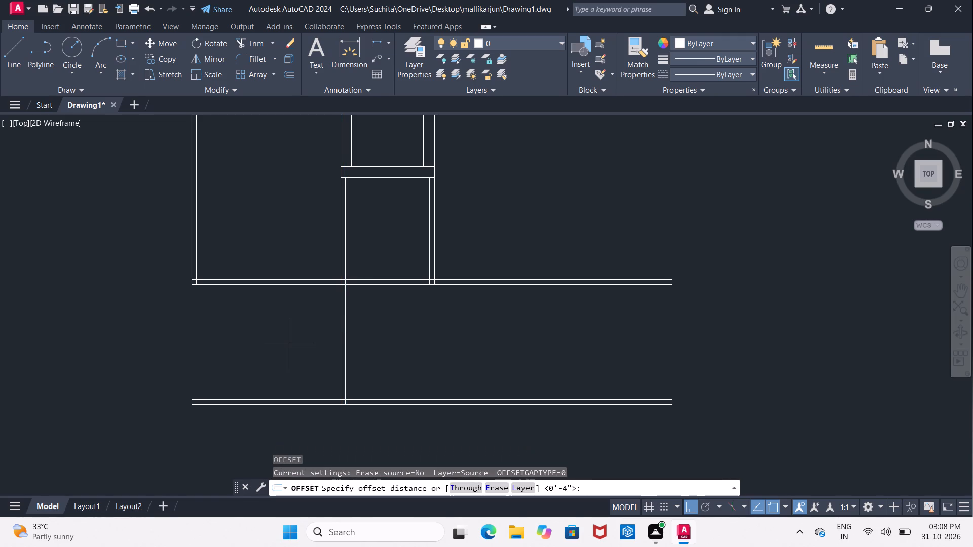
text(4'7.5")
key(Return)
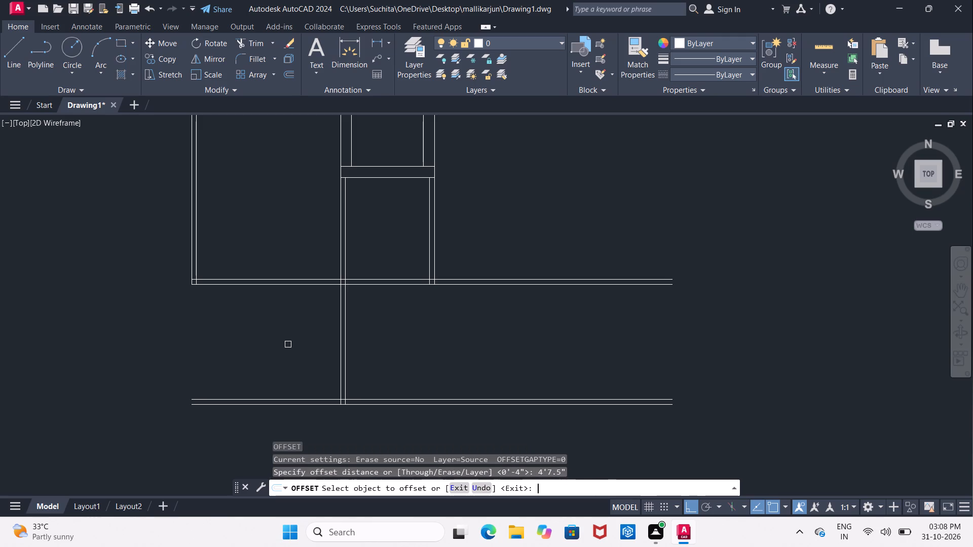
click(340, 373)
click(286, 372)
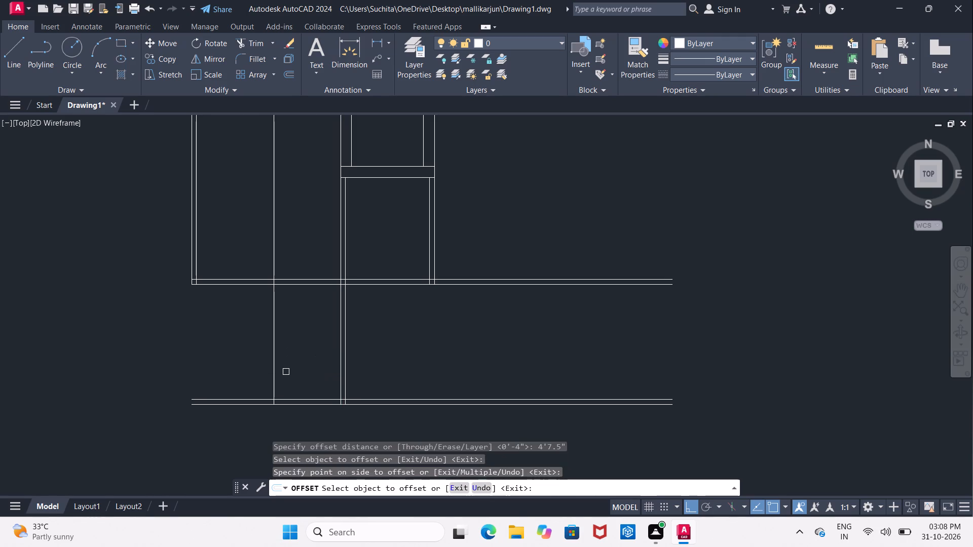
key(Return)
Offset the new vertical line 4" to the left to form a partition.
key(Return)
text(4")
key(Return)
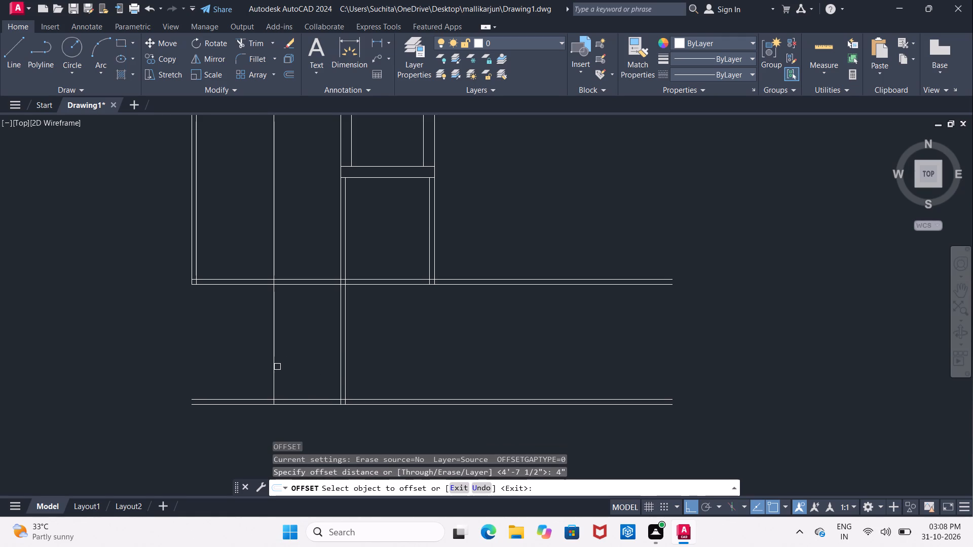
click(272, 365)
click(242, 361)
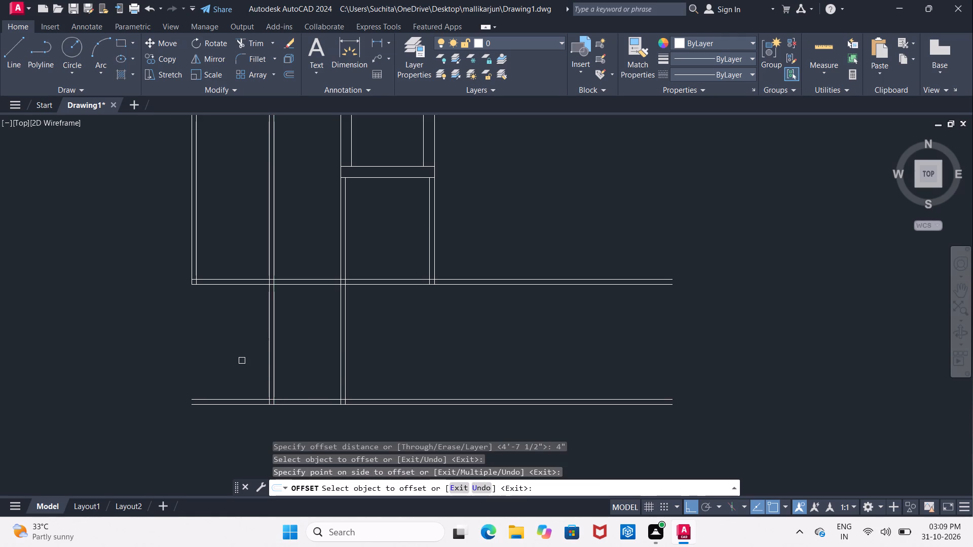
key(Escape)
Trim both lines of the new 4" partition where they run above the horizontal wall into the lower-left room.
text(TR)
key(space)
key(space)
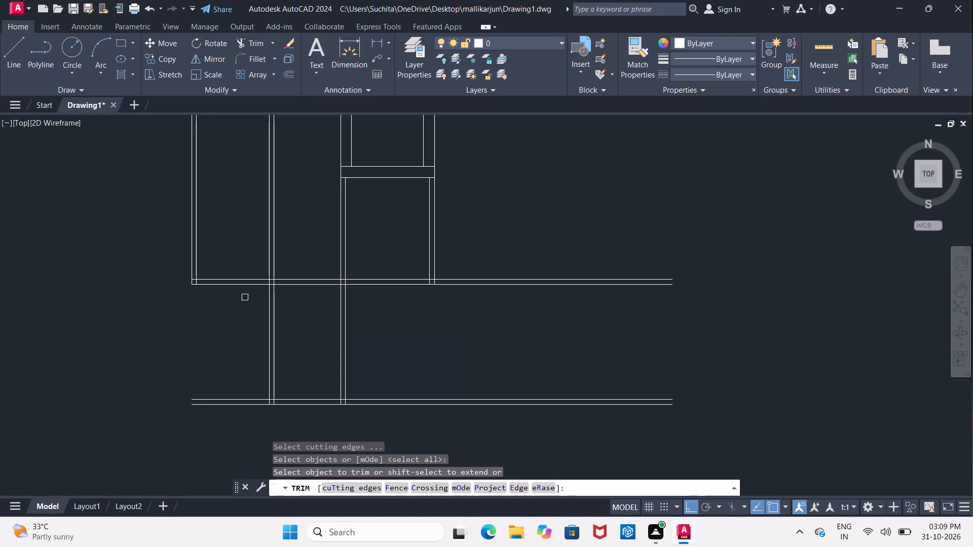
click(248, 234)
click(288, 257)
scroll(288, 257, down, 4)
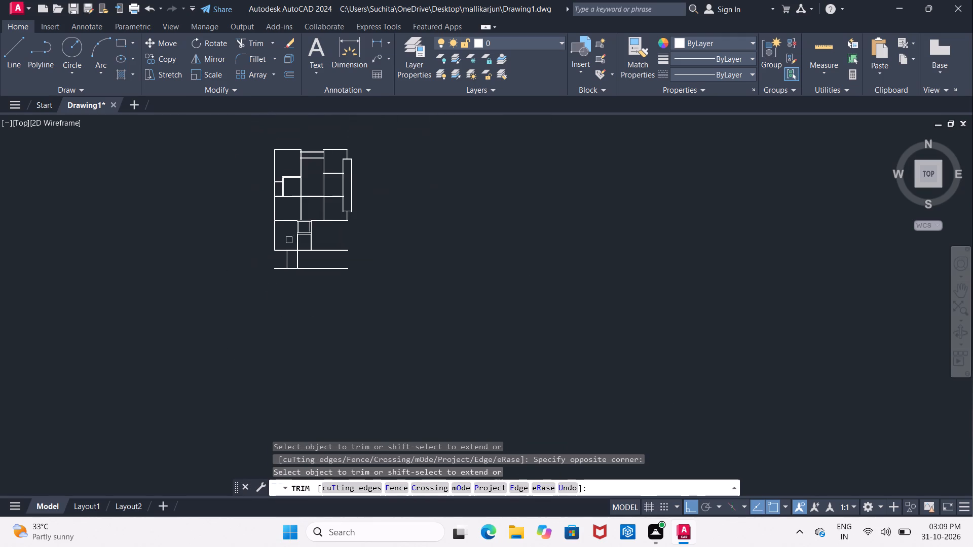
scroll(286, 237, up, 5)
middle_drag(294, 265, 296, 175)
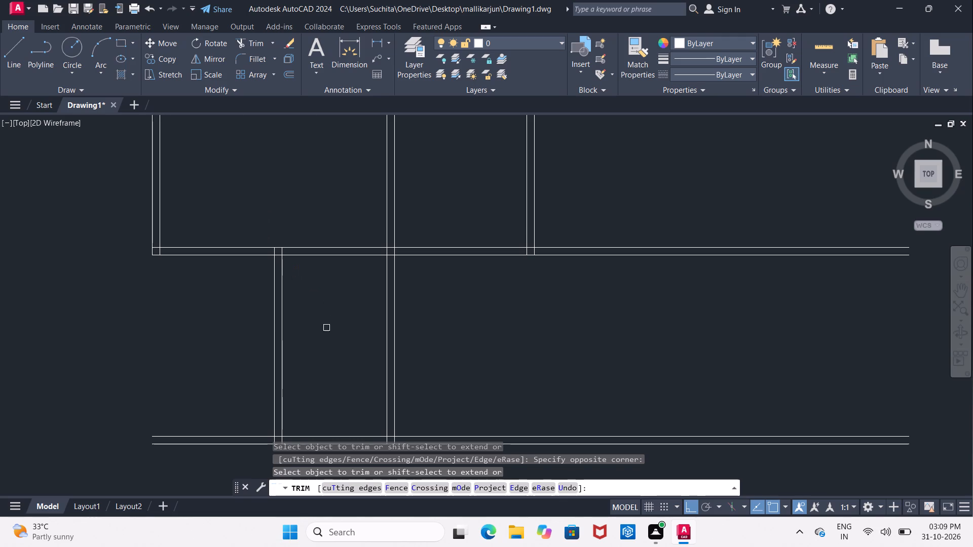
key(Escape)
Extend both lines of the leftmost exterior wall down to the lowest horizontal wall.
text(EX)
key(space)
key(space)
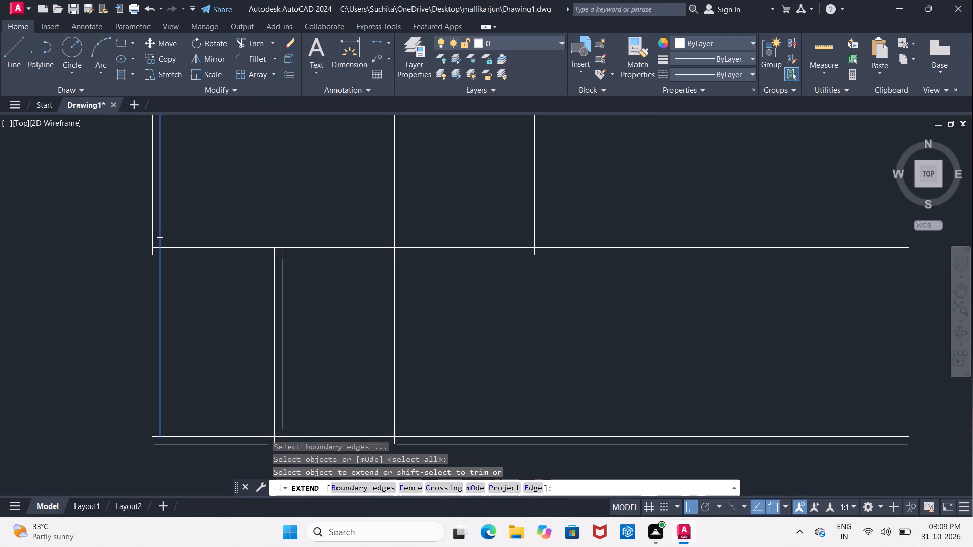
click(160, 235)
click(162, 277)
click(153, 239)
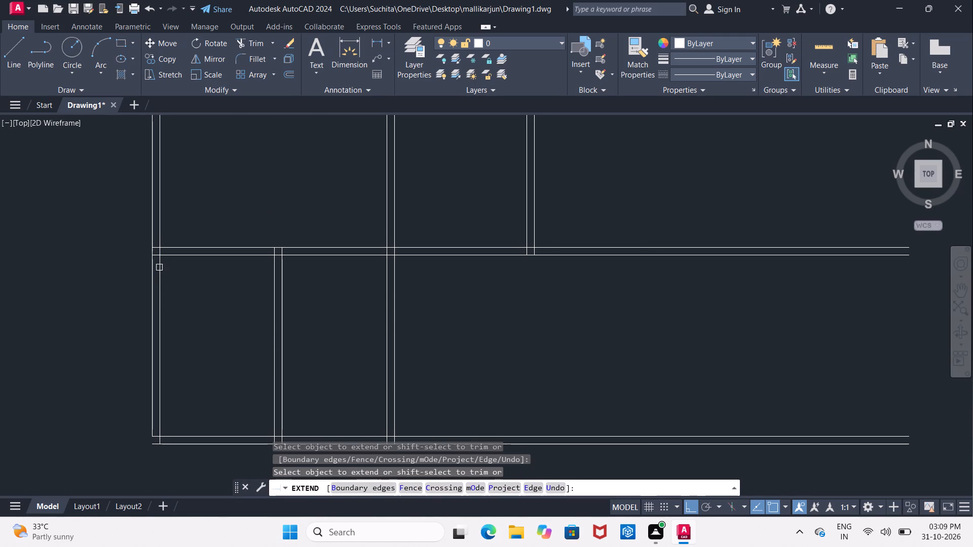
click(148, 320)
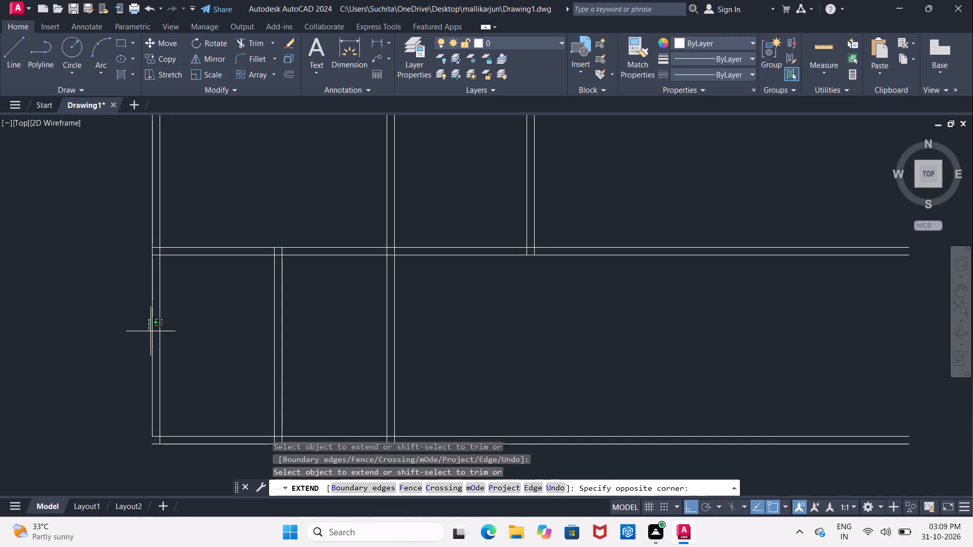
click(151, 332)
click(149, 354)
scroll(140, 351, down, 2)
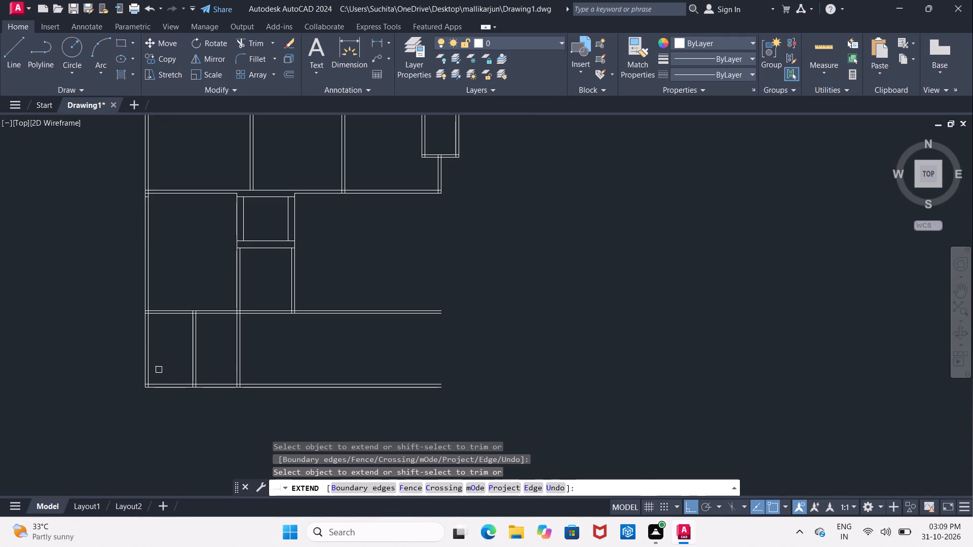
middle_click(172, 356)
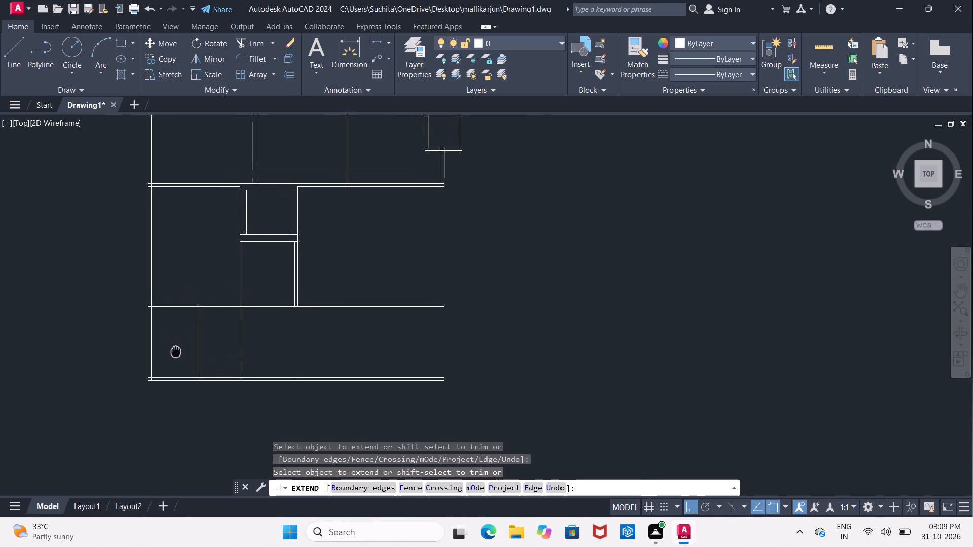
scroll(175, 356, down, 1)
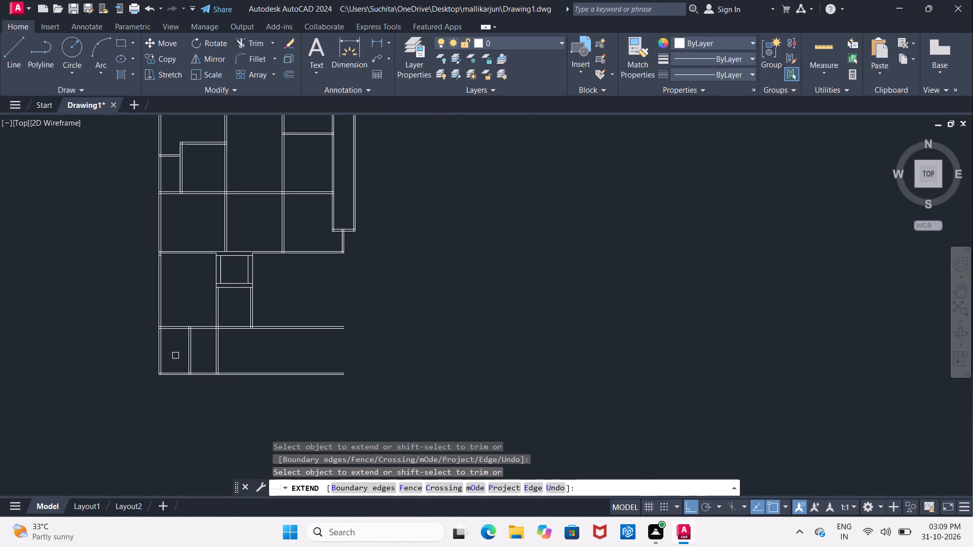
scroll(175, 356, down, 1)
scroll(197, 351, up, 2)
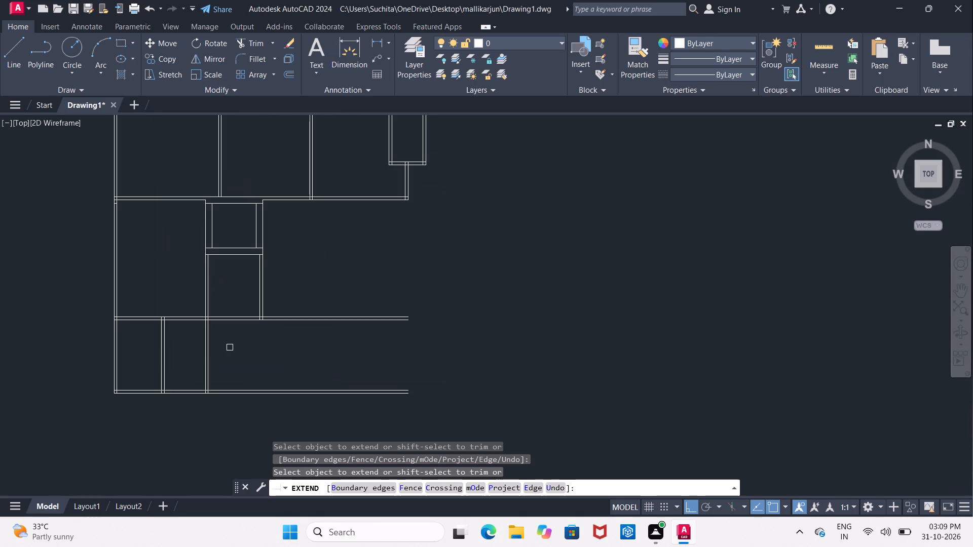
middle_drag(229, 347, 196, 354)
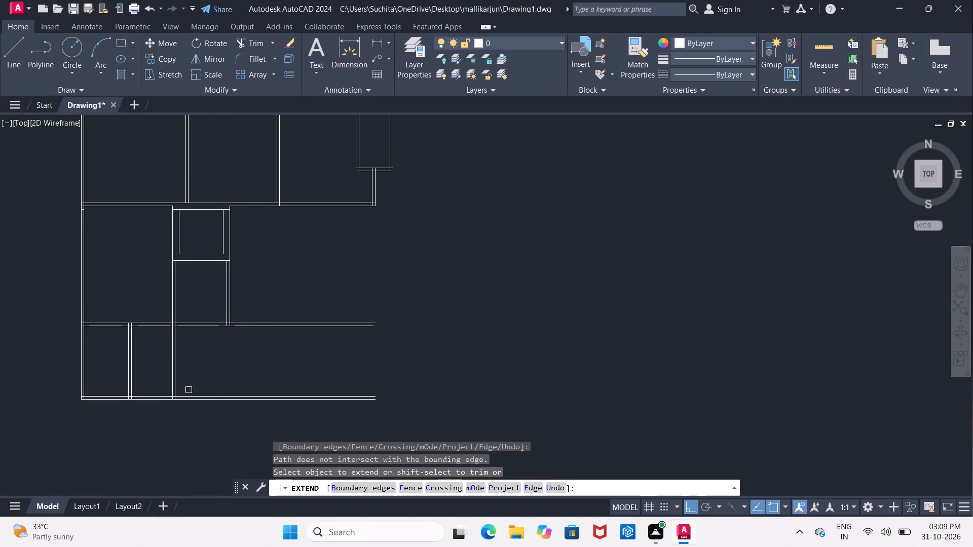
scroll(190, 386, up, 2)
middle_drag(194, 377, 285, 336)
key(Escape)
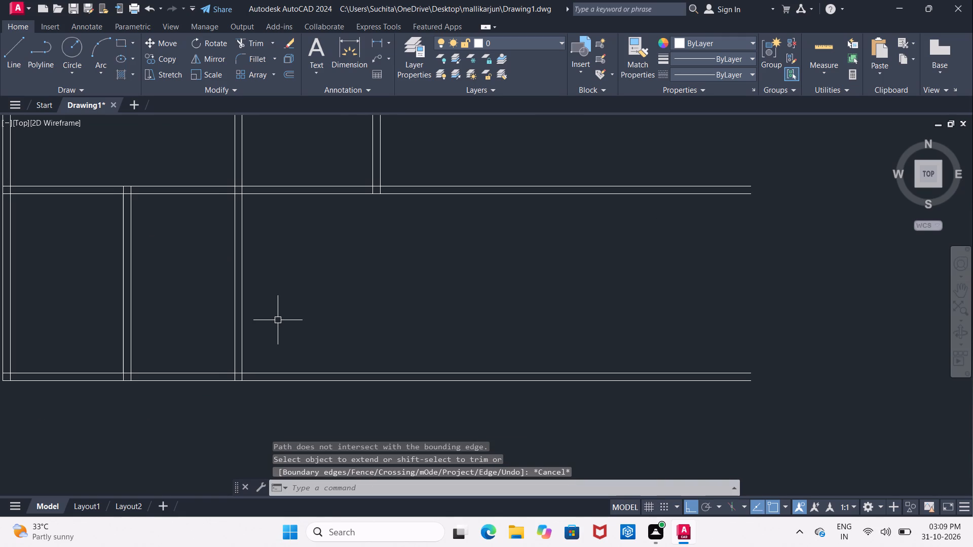
Offset the right line of the passage's extended left wall 10' to the right.
key(o)
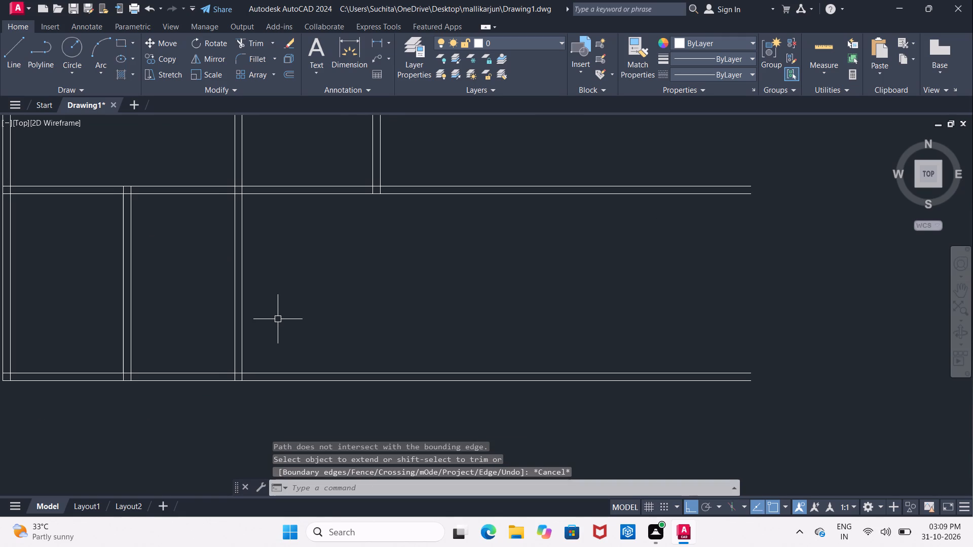
key(Return)
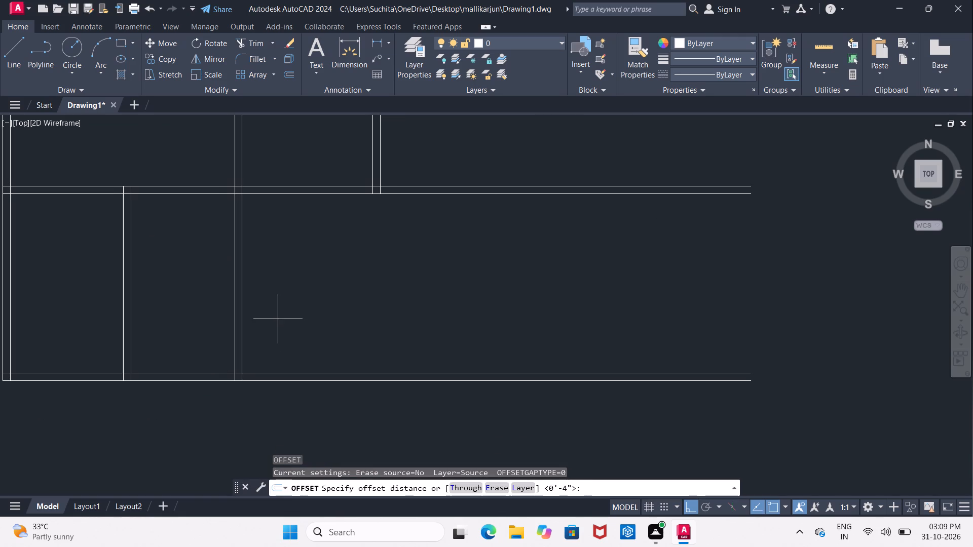
text(10')
key(Return)
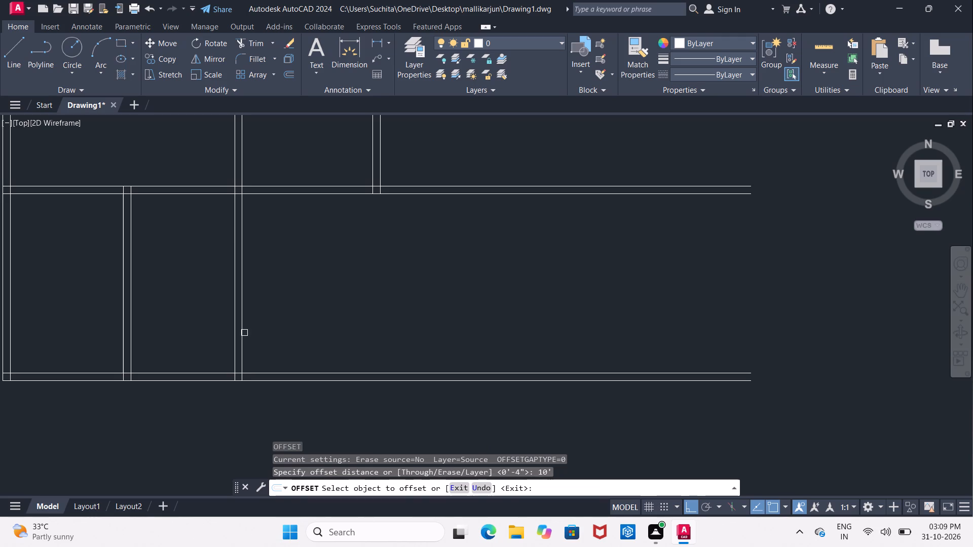
click(243, 333)
click(529, 314)
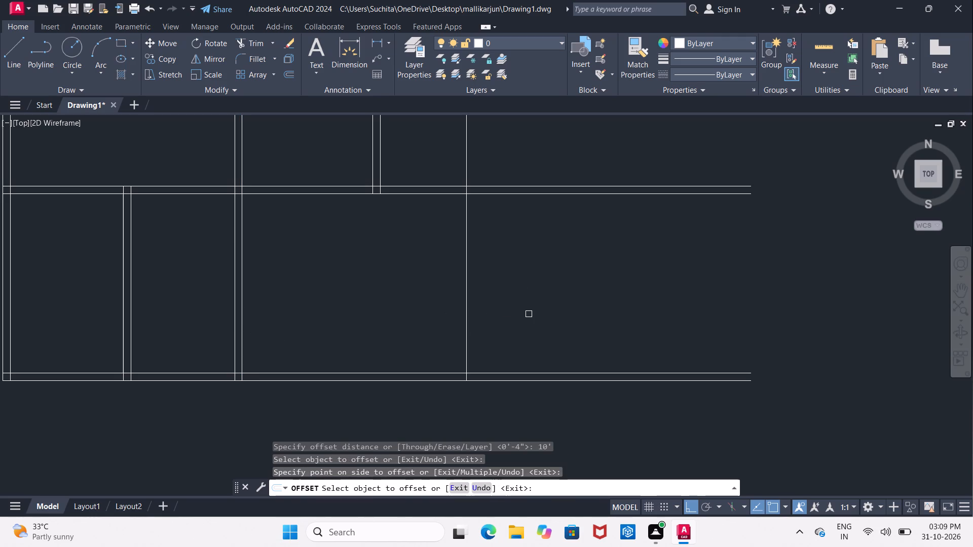
middle_drag(530, 316, 434, 340)
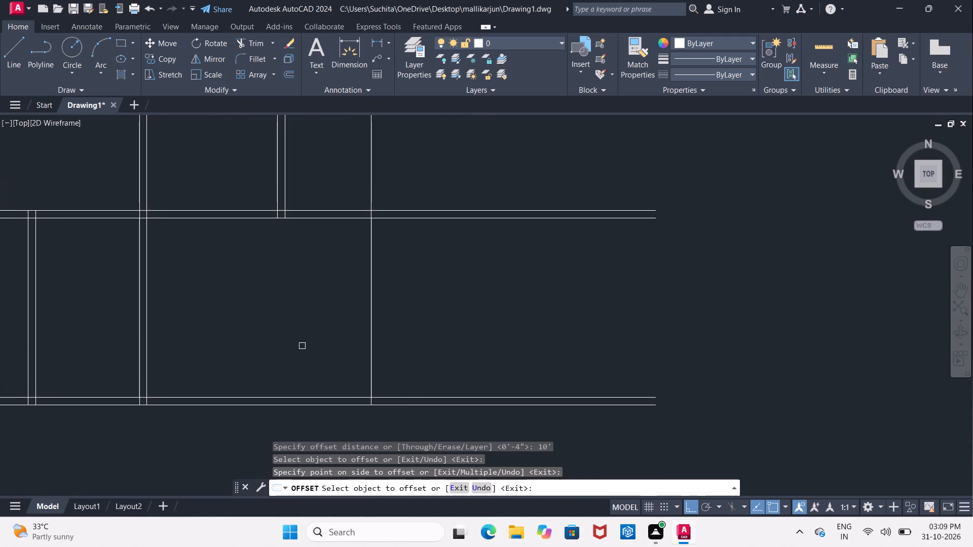
key(Return)
Offset the new vertical line 4" to the right to form a partition.
key(Return)
text(4")
key(Return)
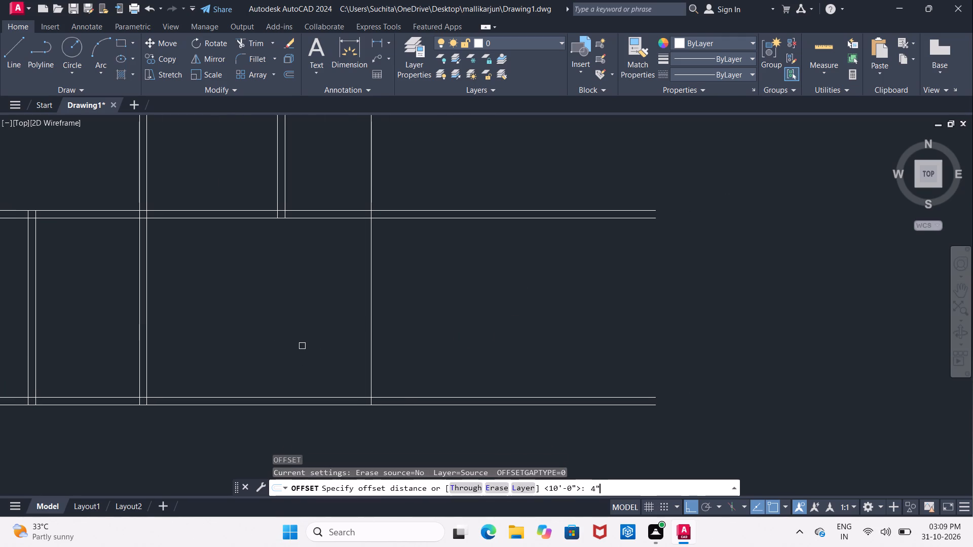
click(371, 355)
click(423, 353)
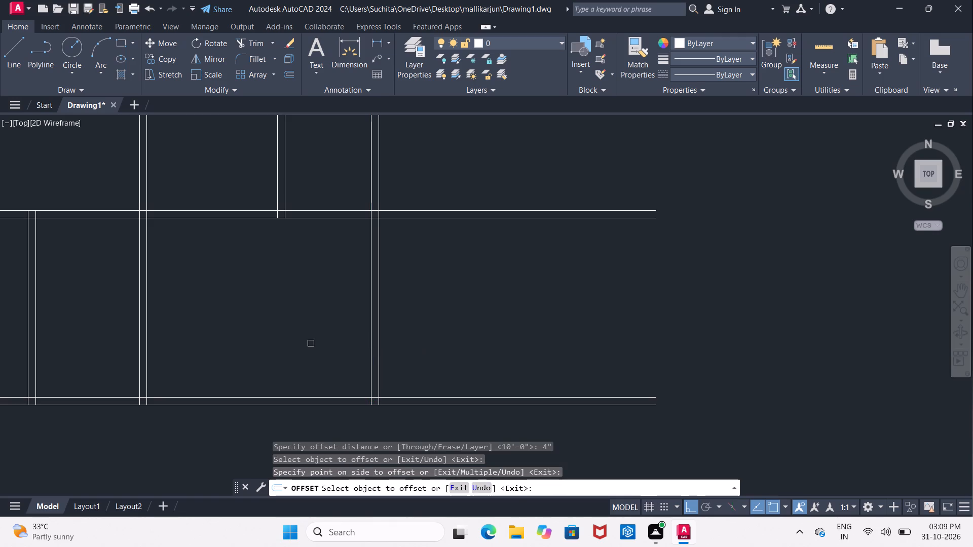
scroll(313, 343, down, 1)
middle_drag(320, 312, 313, 351)
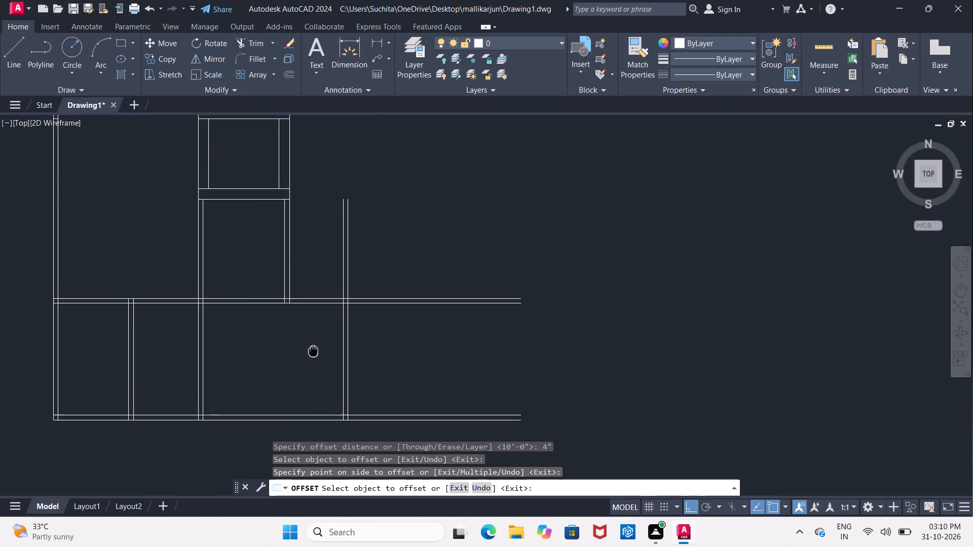
middle_drag(313, 351, 313, 359)
key(Escape)
Trim both lines of the new partition where they run above the bottom row's upper horizontal wall.
key(t)
key(r)
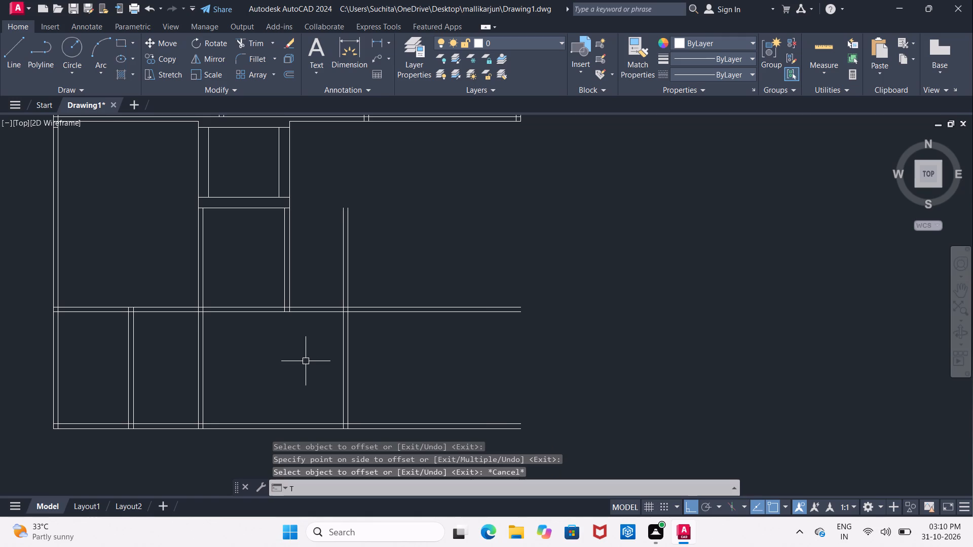
key(space)
key(space)
drag(320, 285, 327, 288)
click(370, 295)
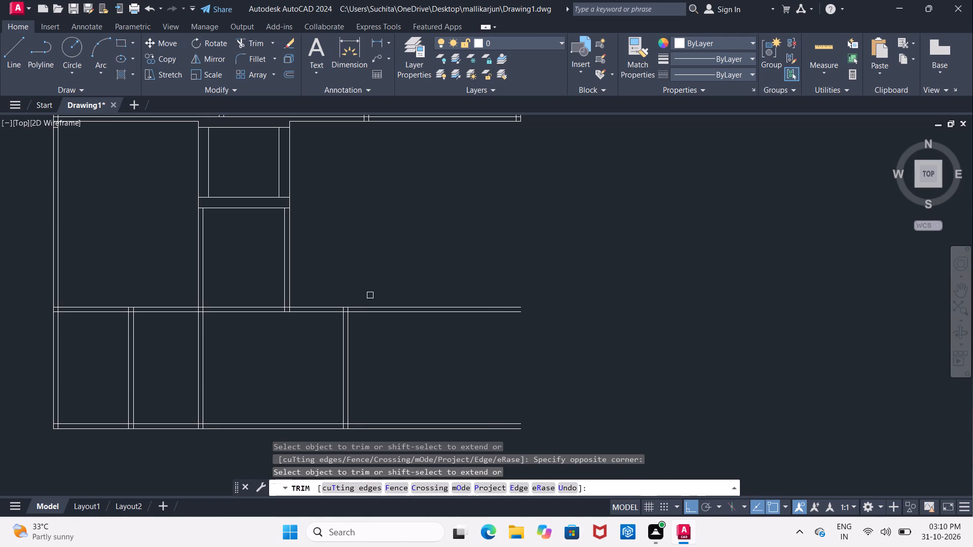
key(Escape)
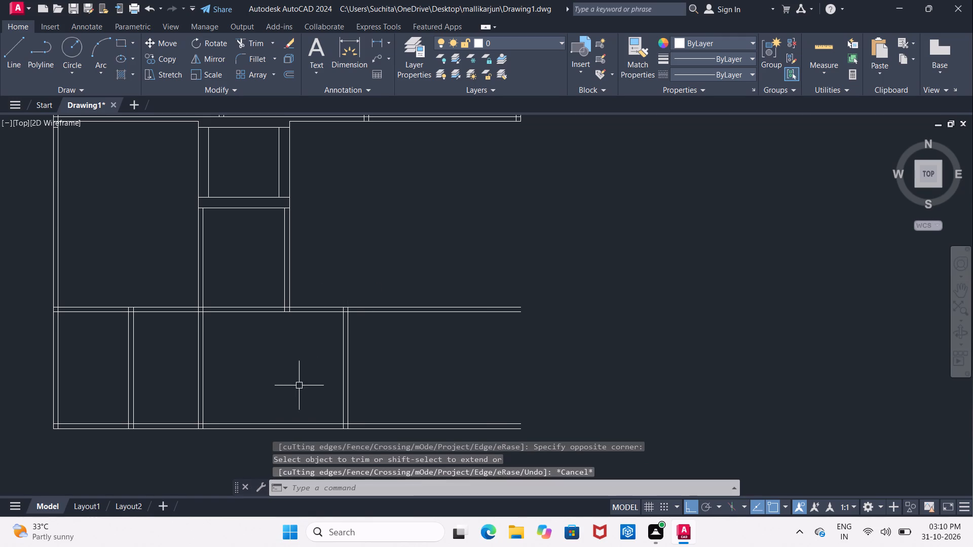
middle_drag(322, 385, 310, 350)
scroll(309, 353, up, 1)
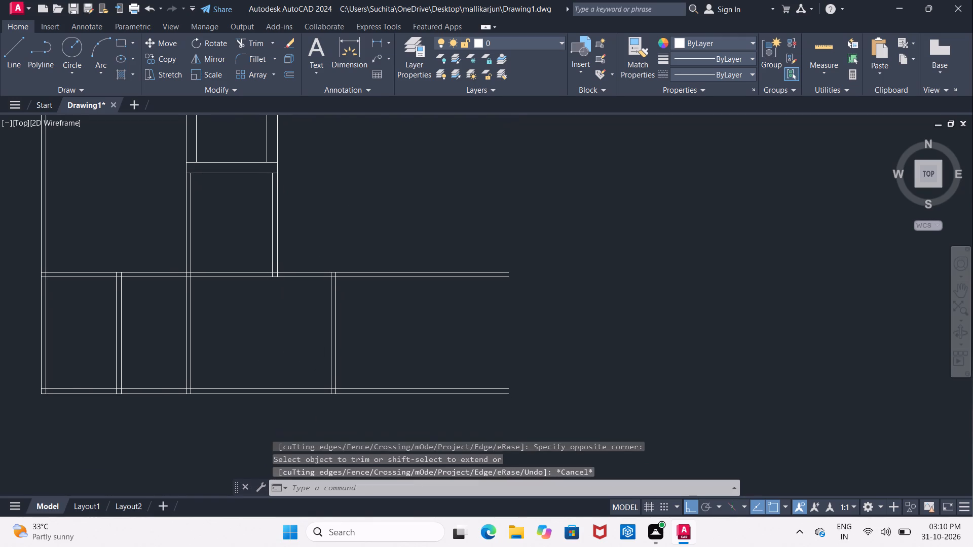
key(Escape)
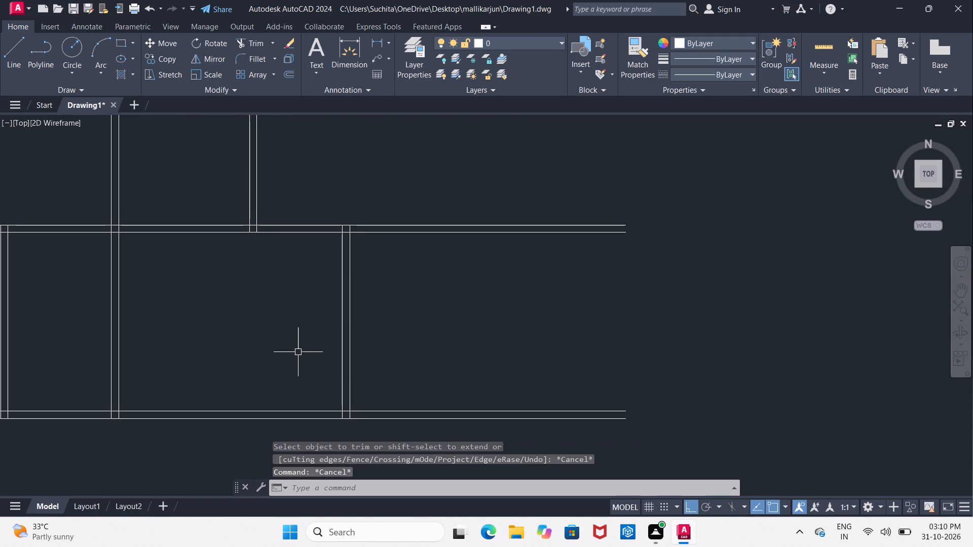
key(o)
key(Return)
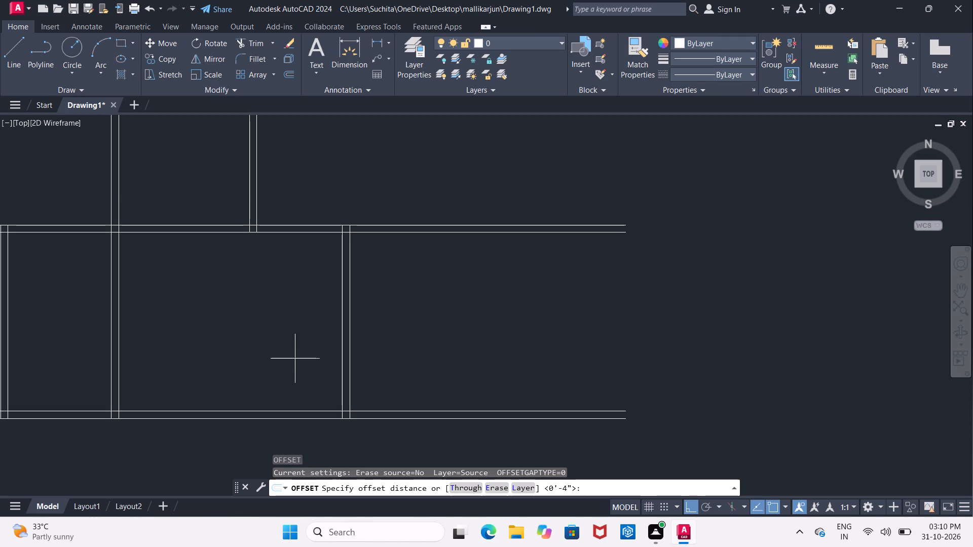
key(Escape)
Offset the lower line of the horizontal wall right of the passage 7' downward.
scroll(294, 361, down, 3)
scroll(301, 284, up, 1)
scroll(304, 233, up, 1)
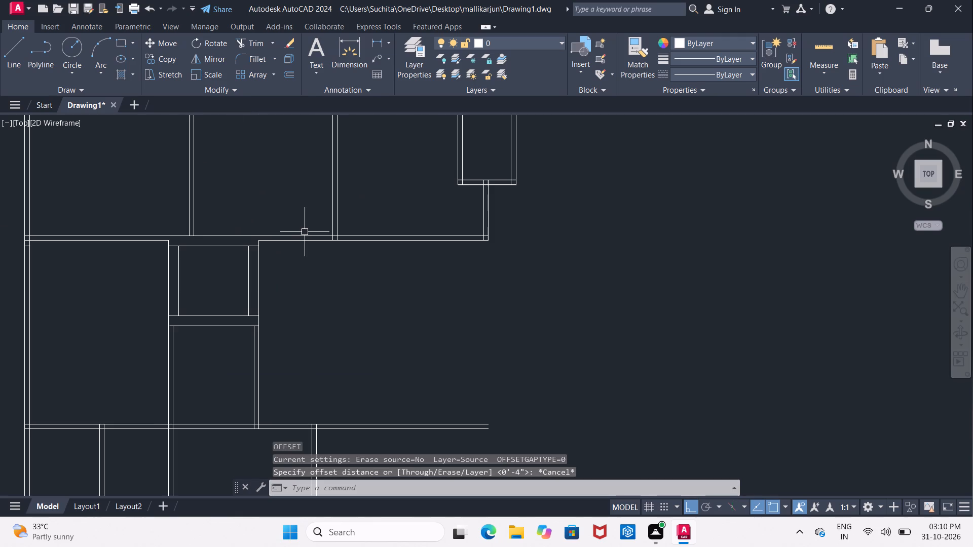
middle_drag(306, 225, 306, 283)
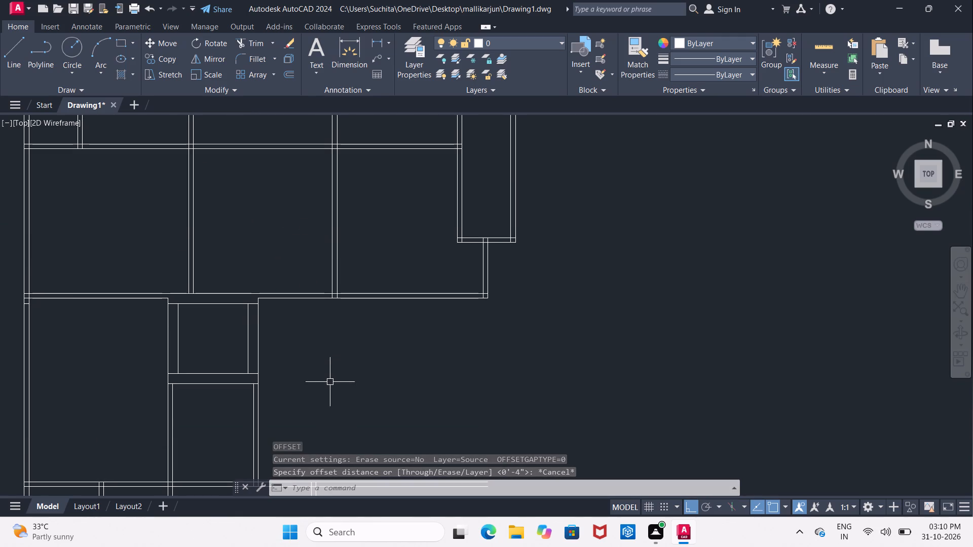
key(Escape)
key(o)
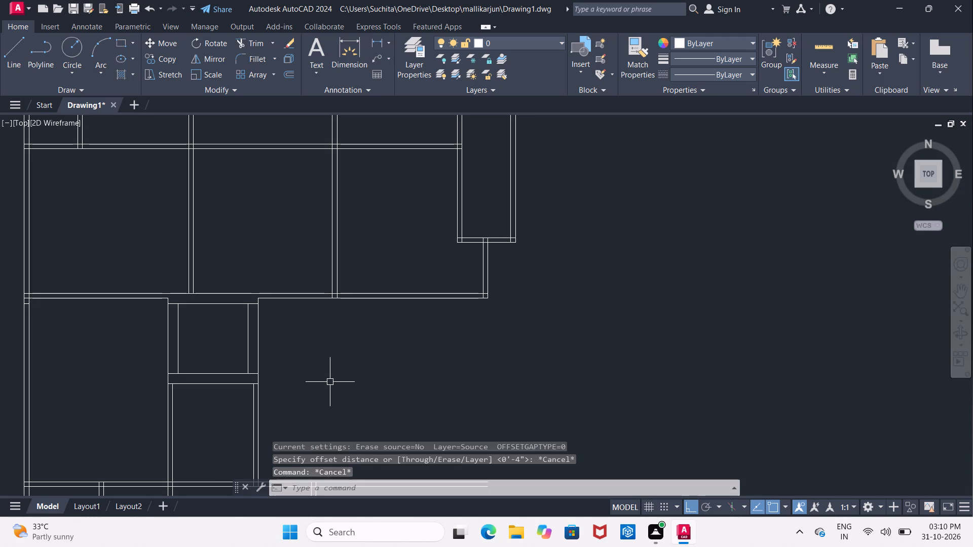
key(Return)
text(7')
key(Return)
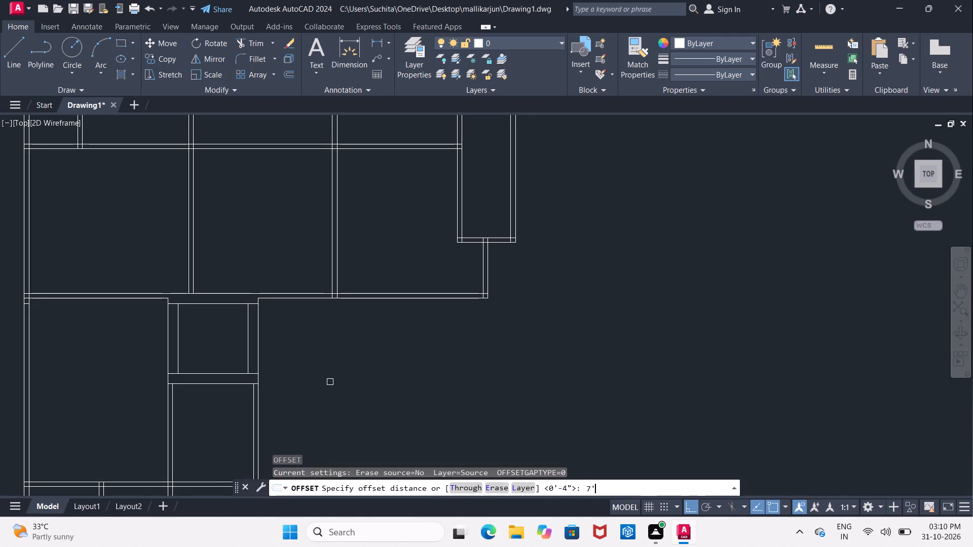
middle_drag(329, 366, 312, 256)
scroll(312, 256, down, 1)
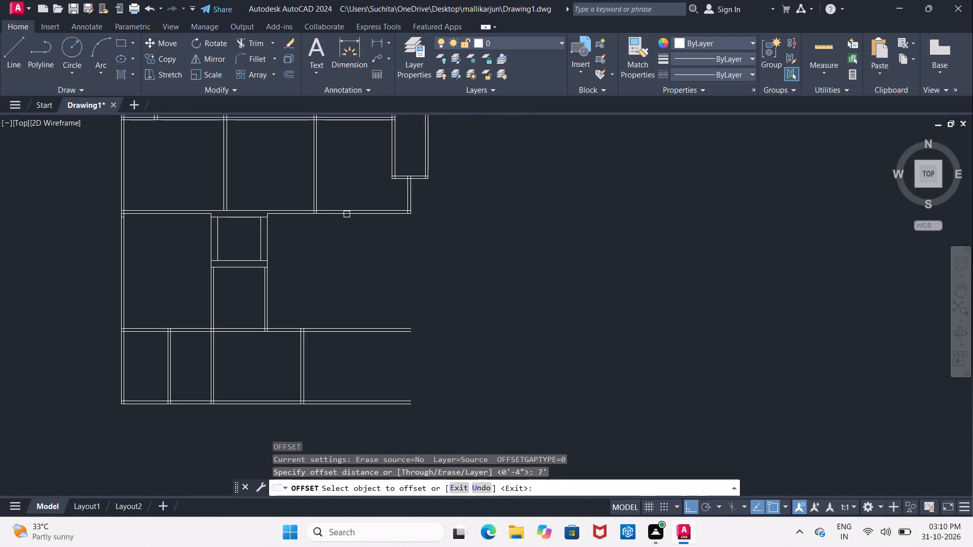
click(347, 214)
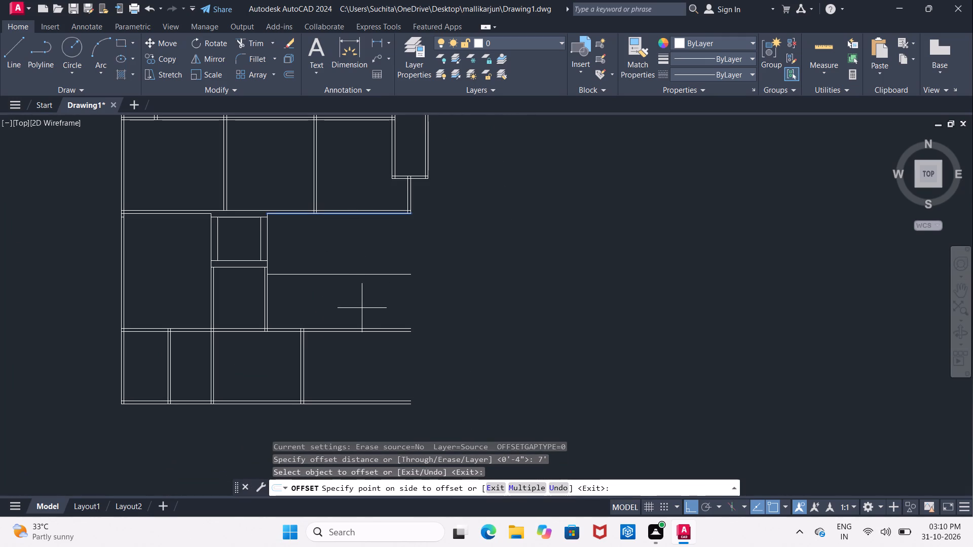
click(361, 317)
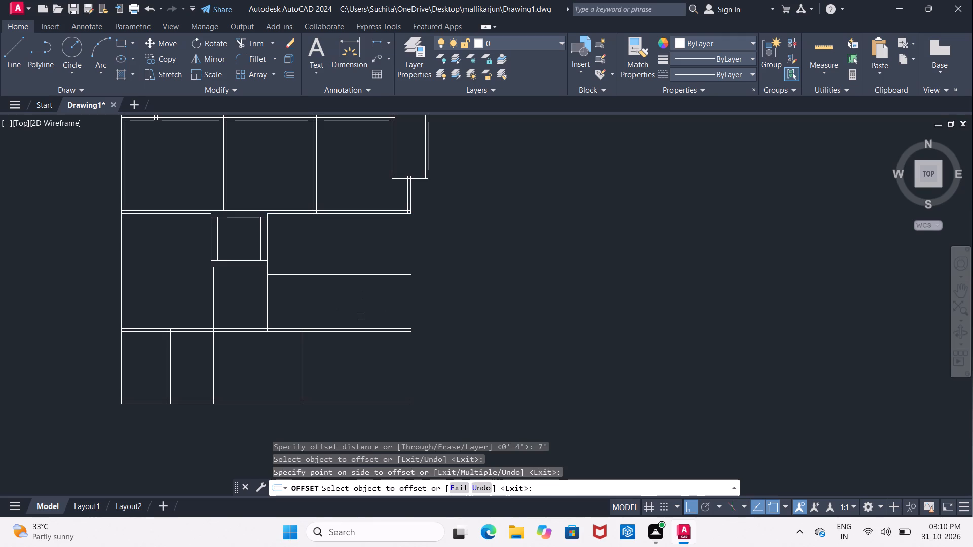
key(Return)
Offset the new horizontal line 4" downward to form a wall.
key(Return)
key(4)
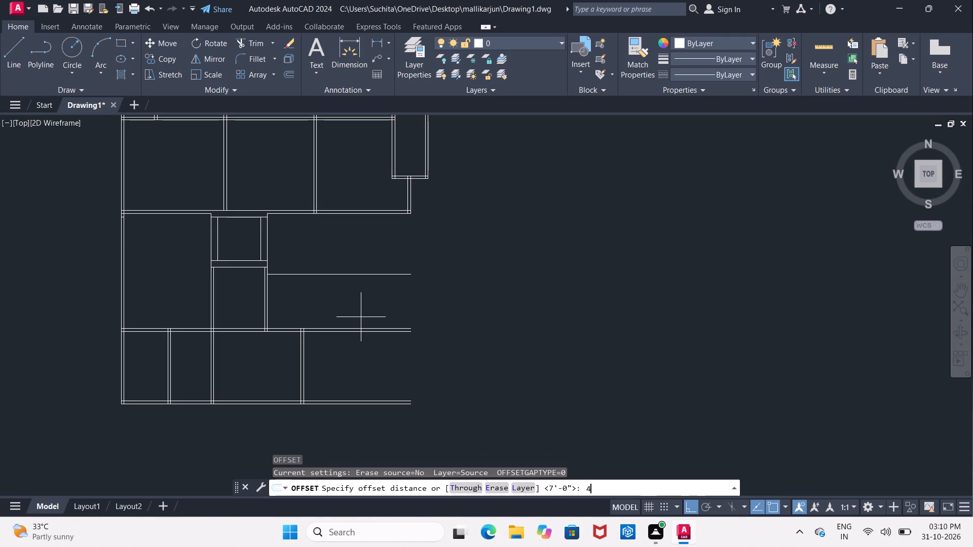
key(shift+quotedbl)
key(Return)
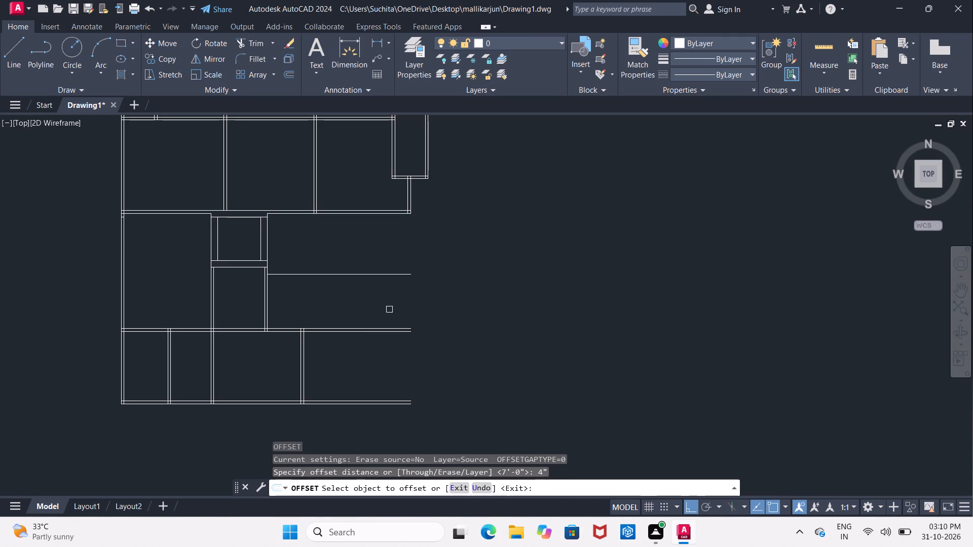
click(368, 273)
click(368, 304)
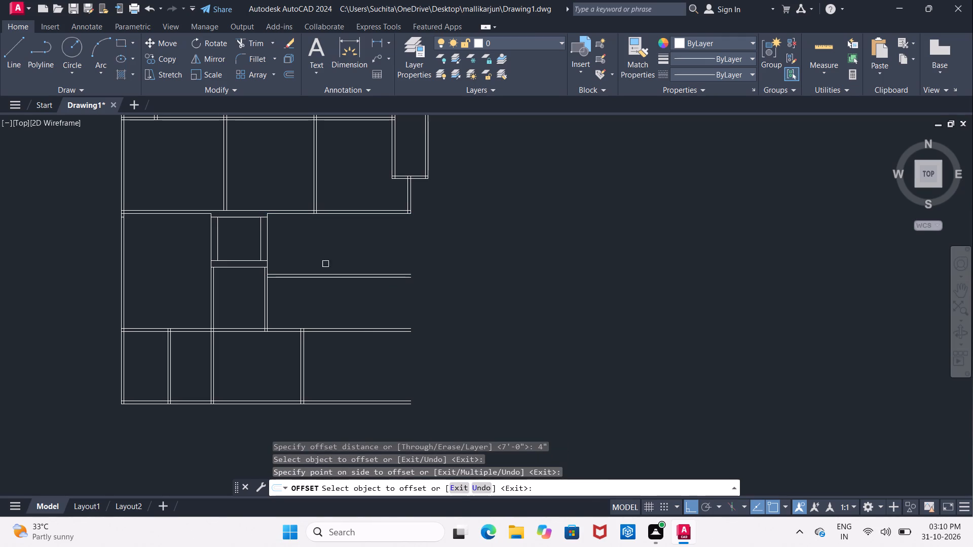
Offset the vertical line on the right side of the passage 7'6" to the right.
middle_drag(324, 252, 338, 289)
scroll(308, 265, up, 2)
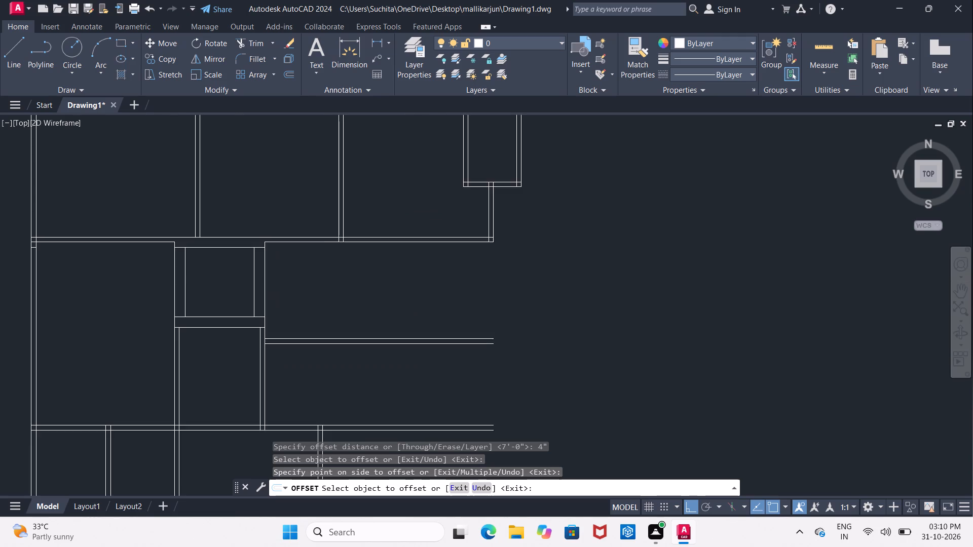
key(Escape)
key(o)
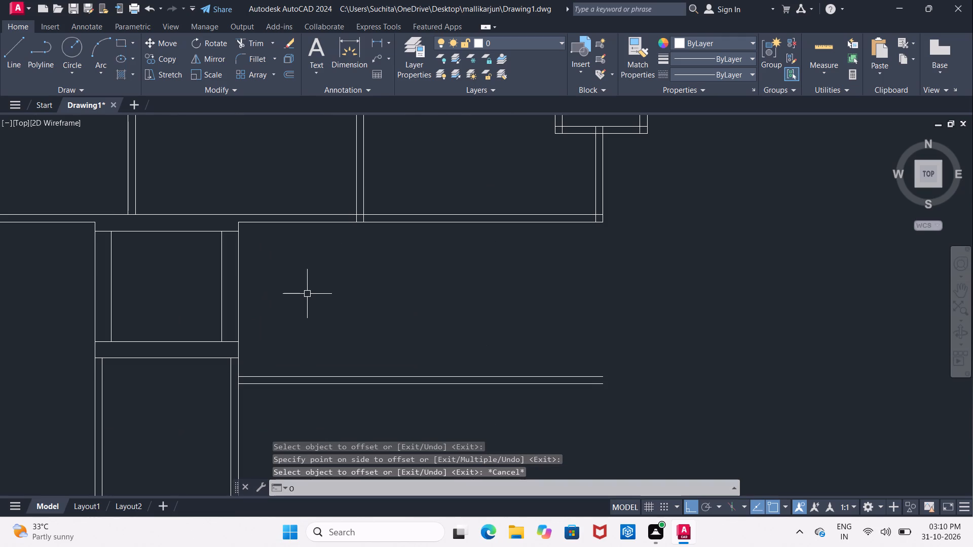
key(Return)
text(7'6)
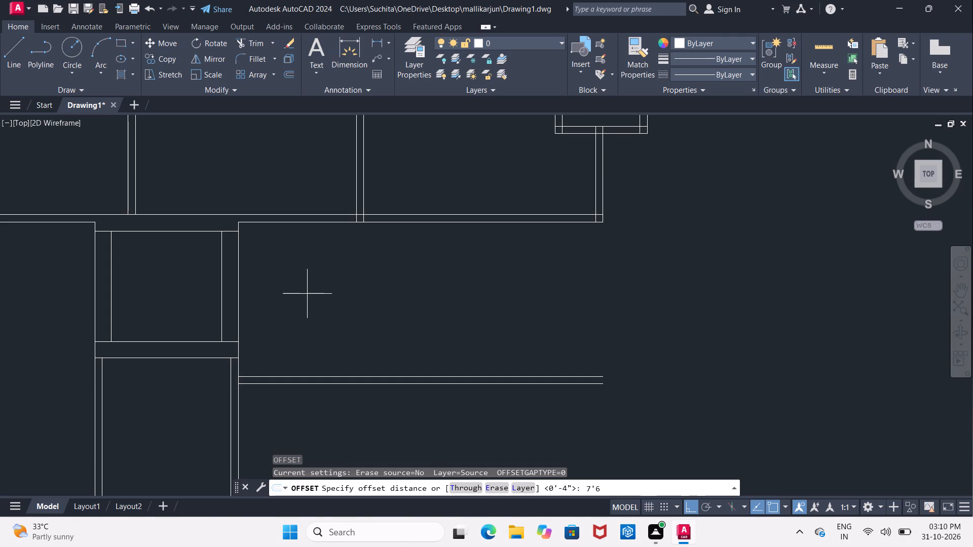
key(shift+quotedbl)
key(Return)
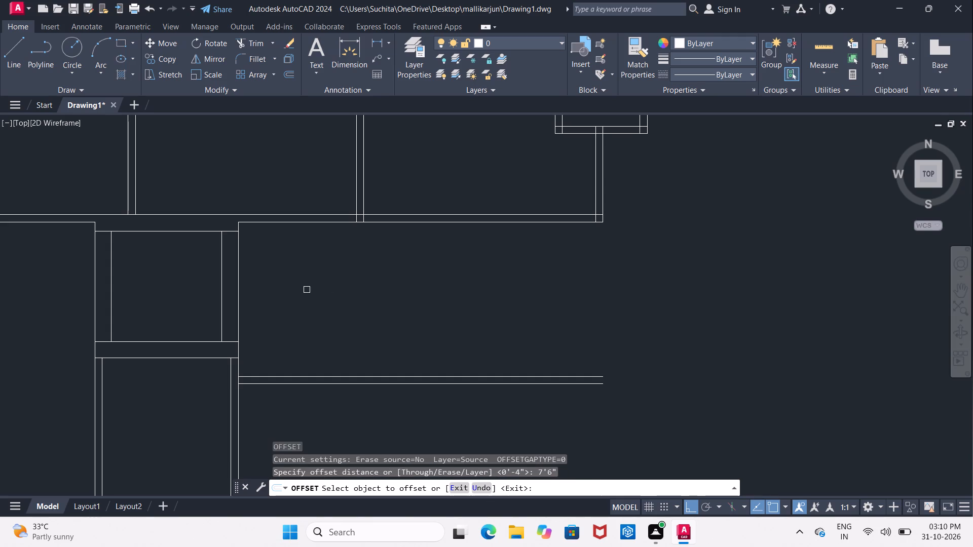
click(237, 303)
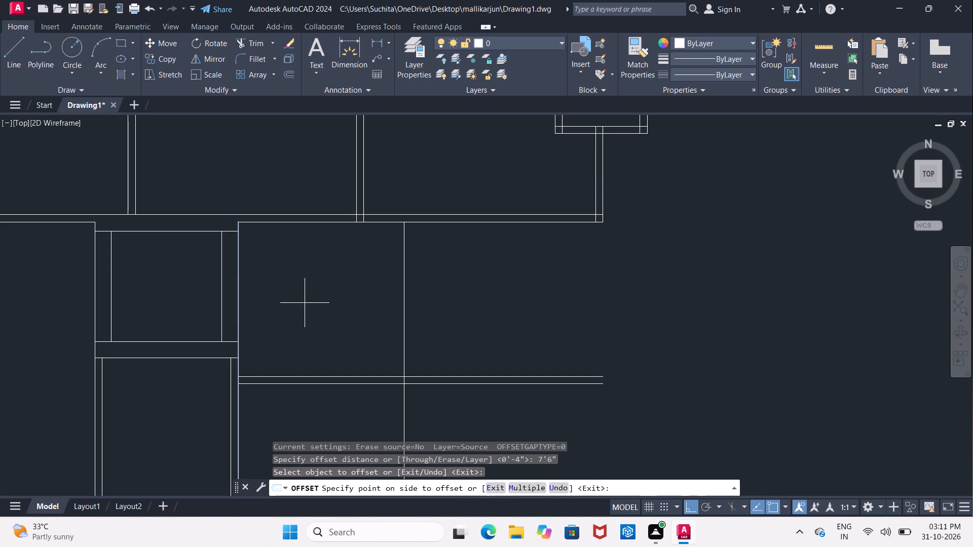
click(358, 309)
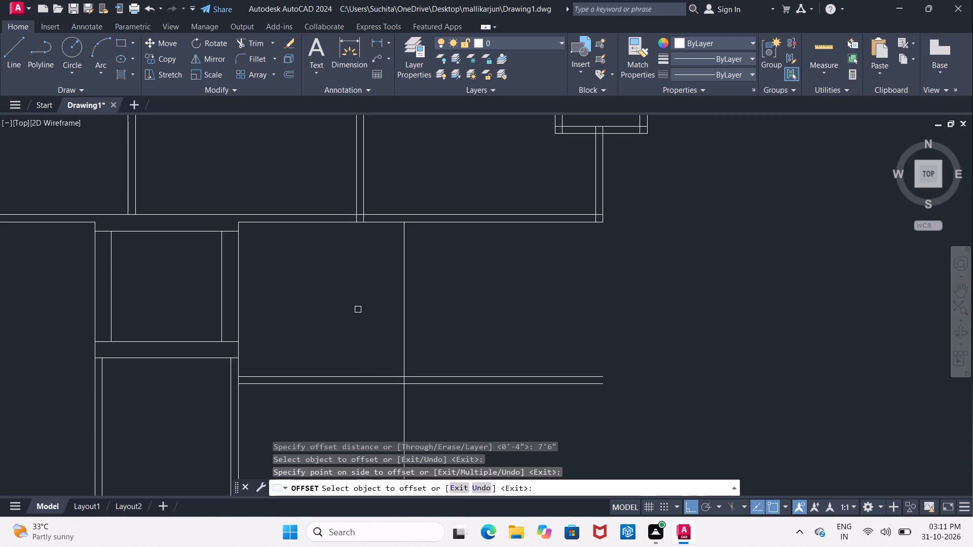
scroll(355, 302, down, 2)
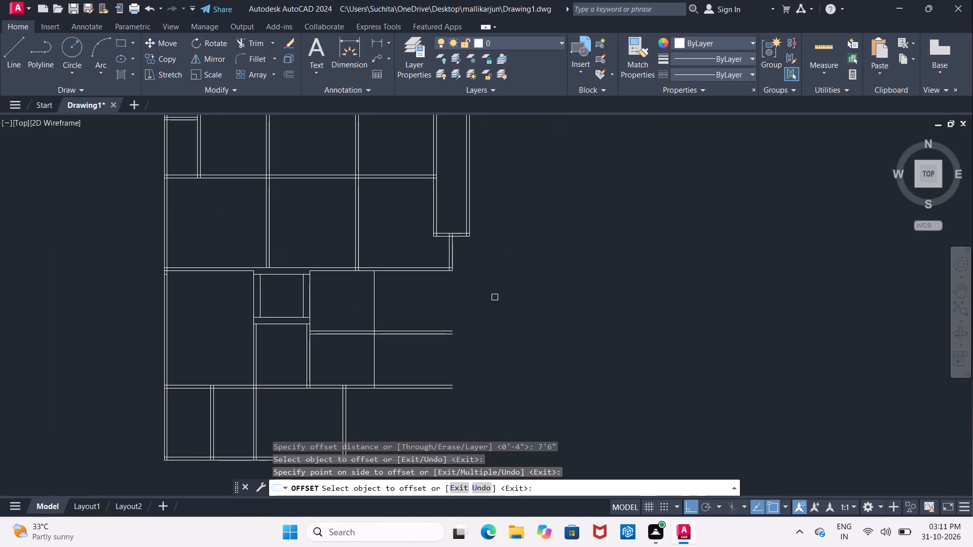
middle_drag(494, 297, 460, 301)
scroll(436, 309, up, 2)
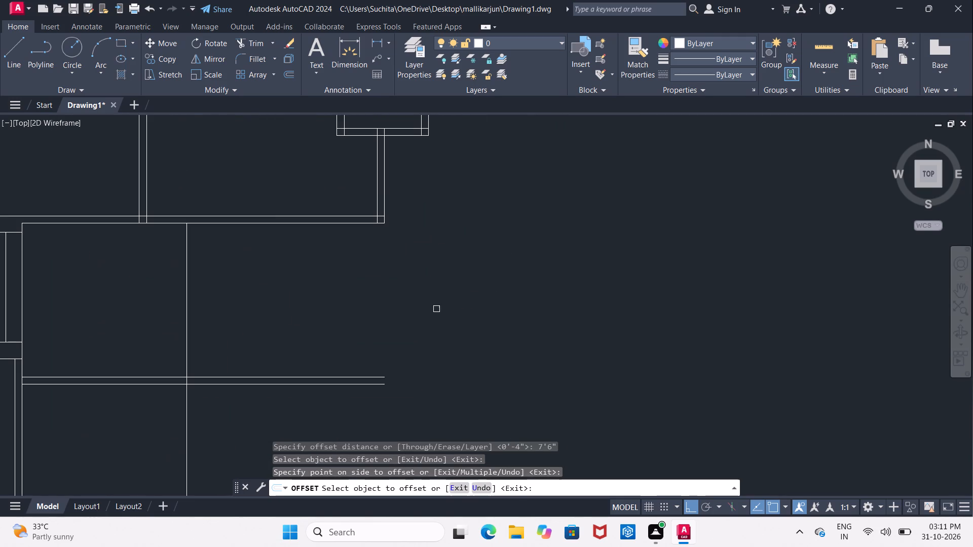
key(Escape)
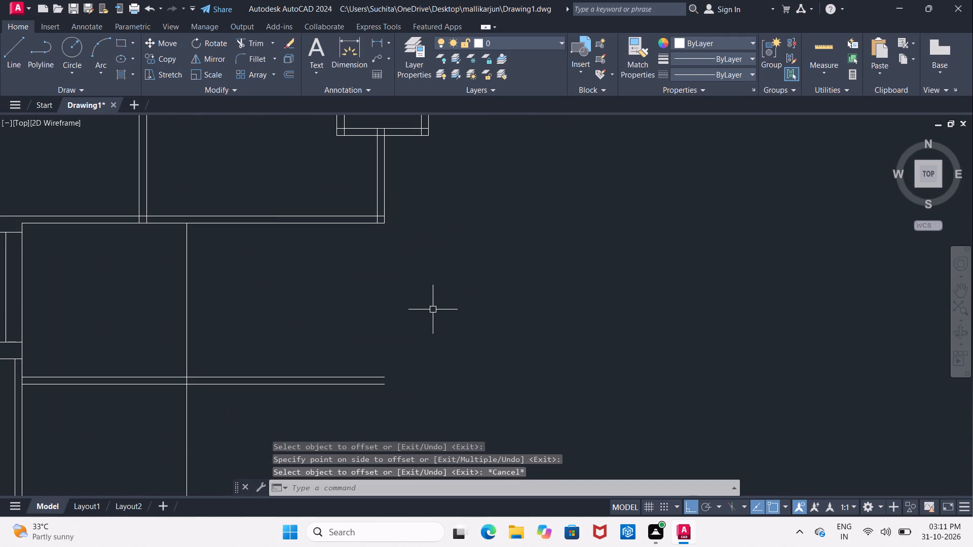
Extend both lines of the short right-hand vertical wall down to the lower line of the new horizontal wall.
text(EX)
key(space)
key(space)
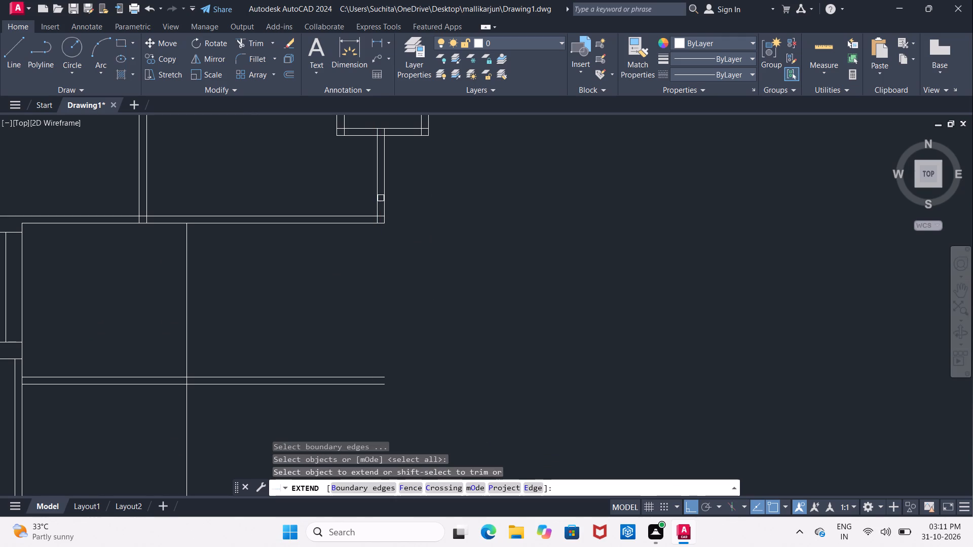
click(375, 204)
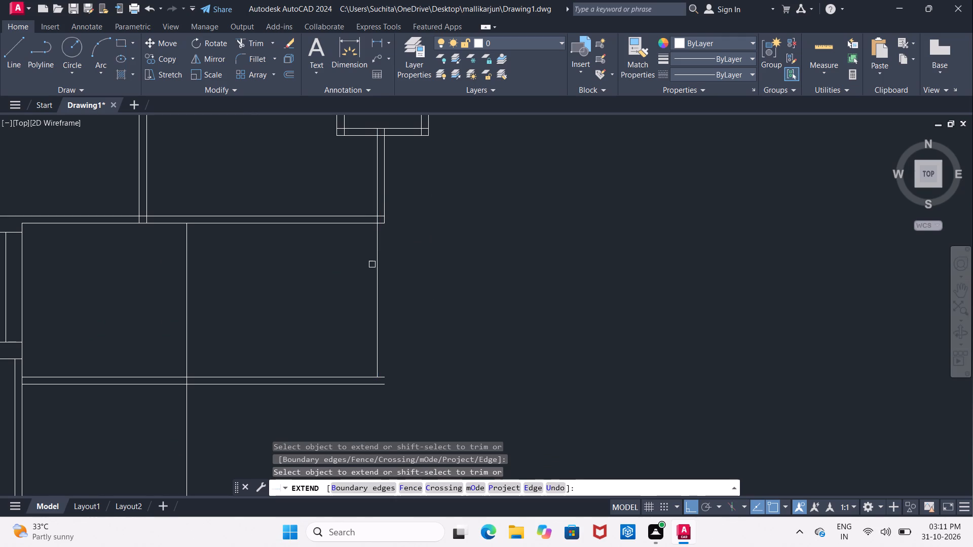
click(379, 292)
click(382, 206)
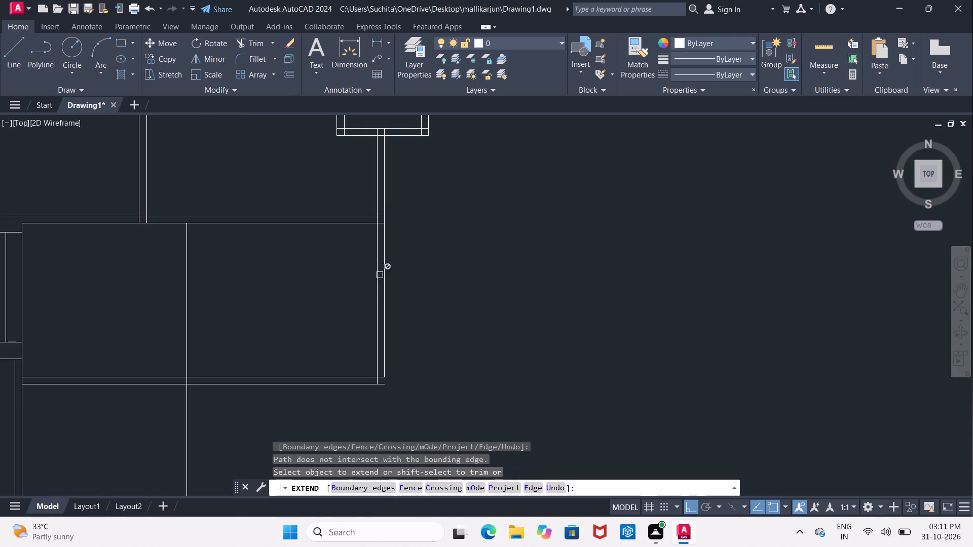
click(382, 309)
middle_drag(270, 313, 326, 309)
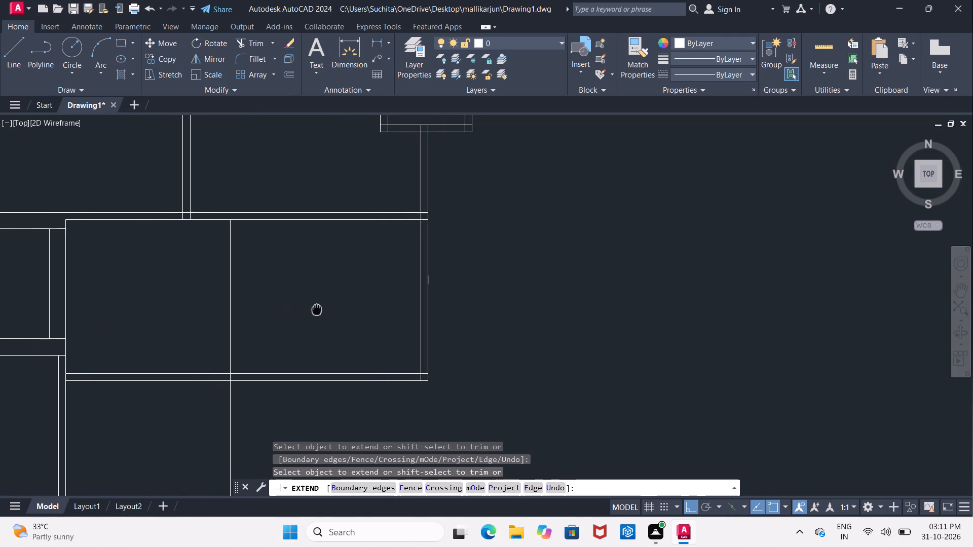
middle_drag(326, 309, 355, 306)
scroll(340, 308, down, 1)
middle_drag(336, 316, 358, 253)
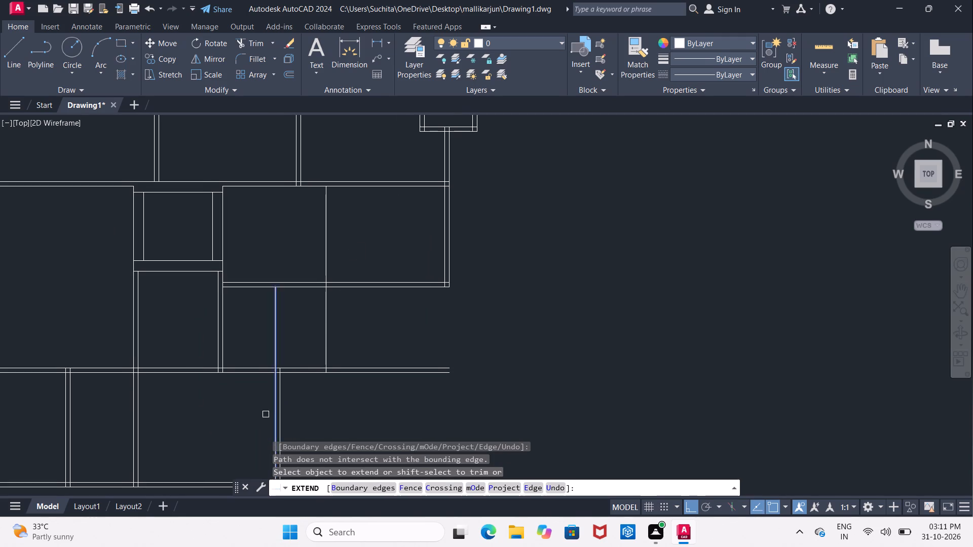
scroll(314, 372, up, 1)
click(300, 311)
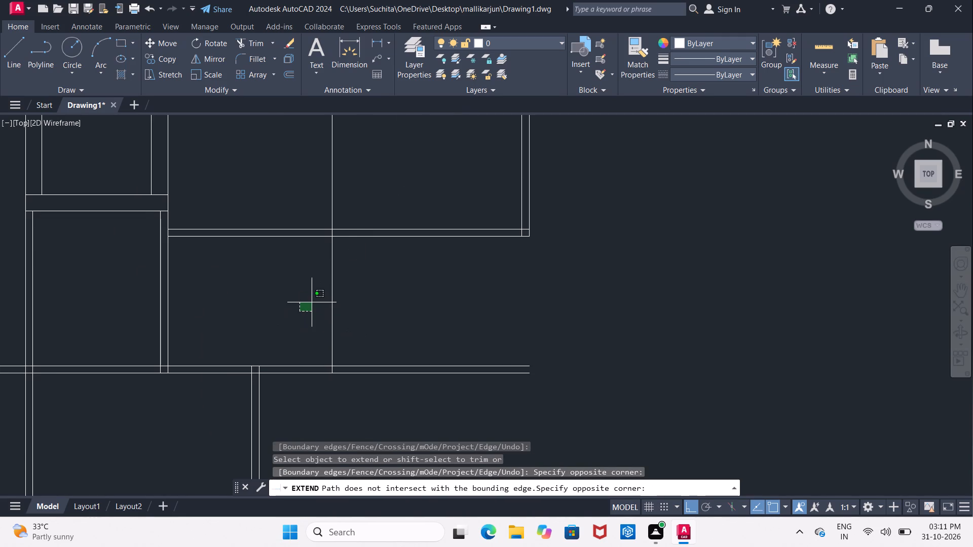
key(Escape)
Trim the new vertical line below the horizontal wall and delete its leftover piece inside the bottom row's upper wall.
text(TR)
key(space)
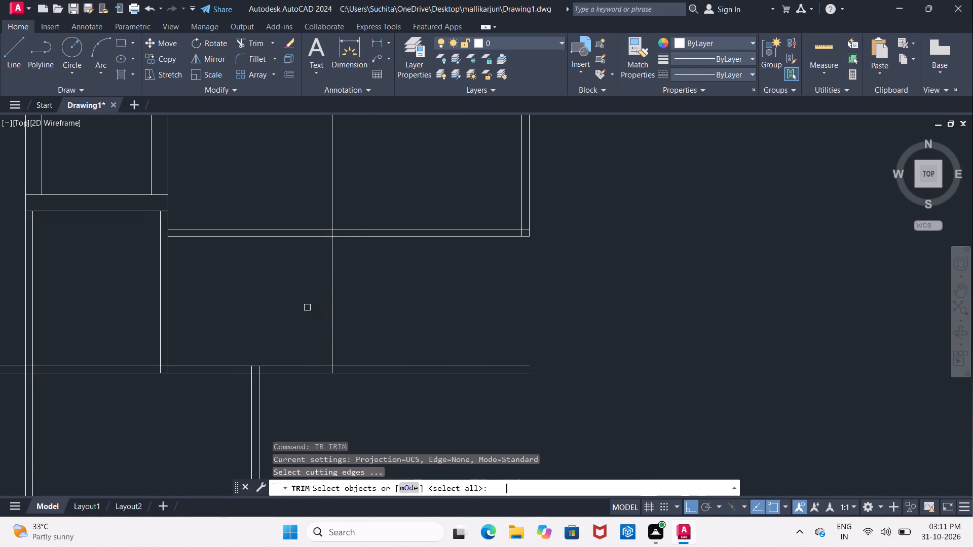
key(space)
click(329, 302)
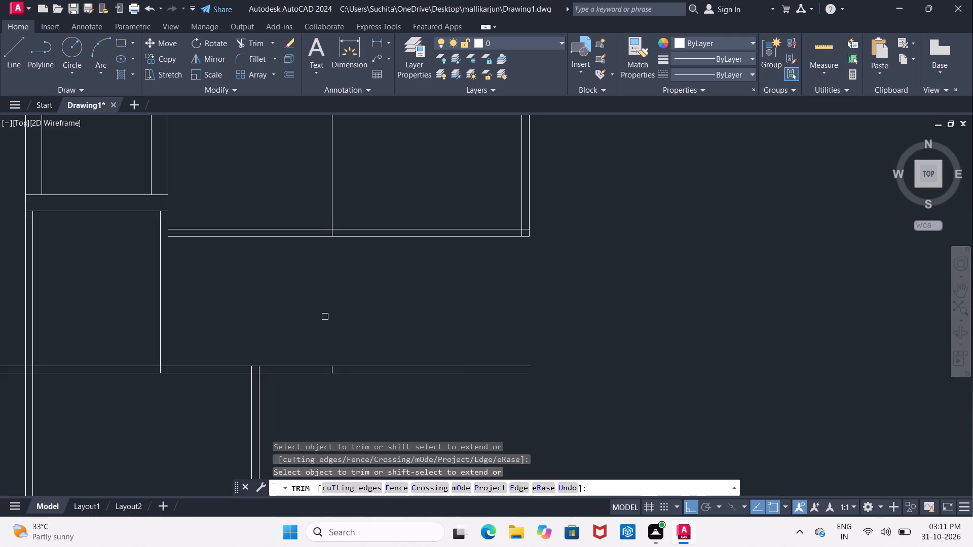
key(Escape)
scroll(329, 364, up, 1)
click(333, 372)
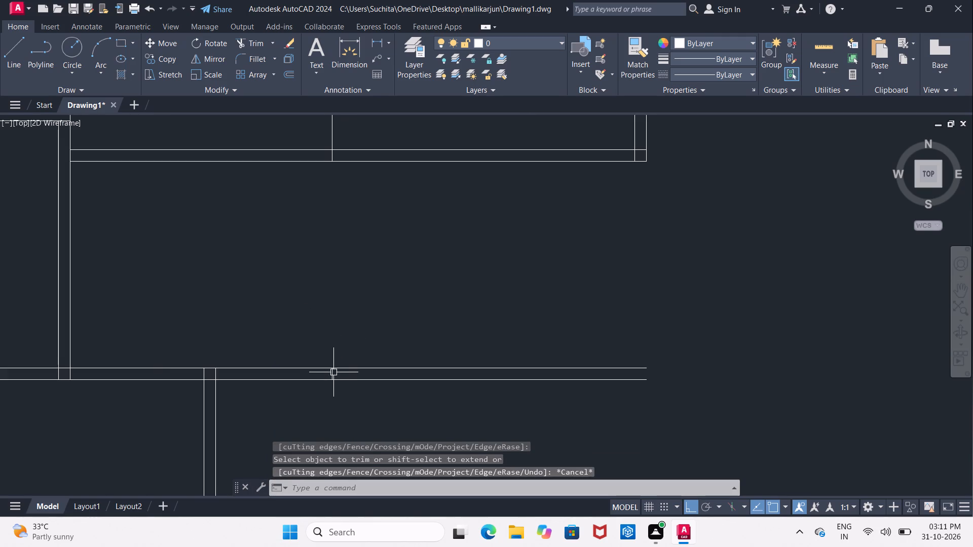
key(Delete)
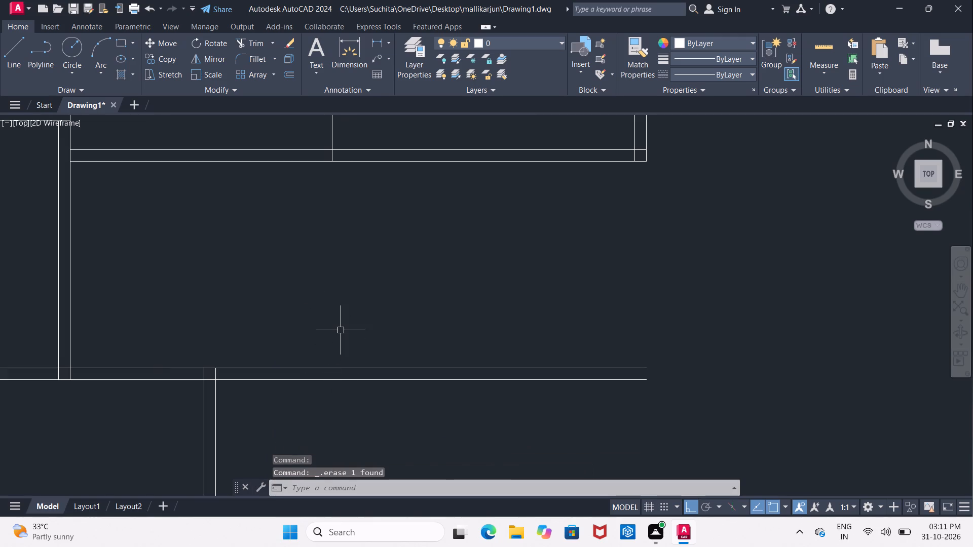
Trim both lines of the new horizontal wall between the passage and the new vertical line.
scroll(339, 327, down, 3)
middle_drag(289, 284, 311, 328)
scroll(317, 328, up, 1)
text(TR)
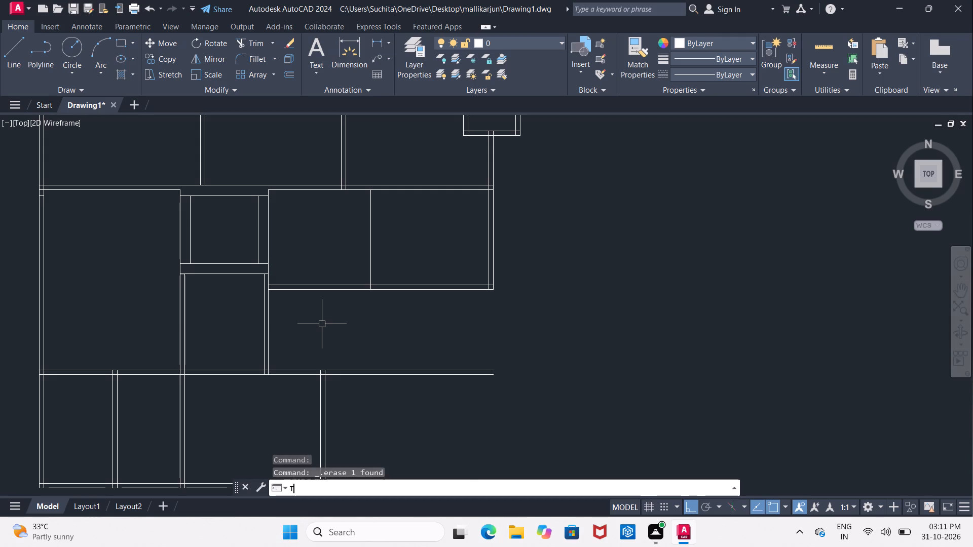
key(space)
key(space)
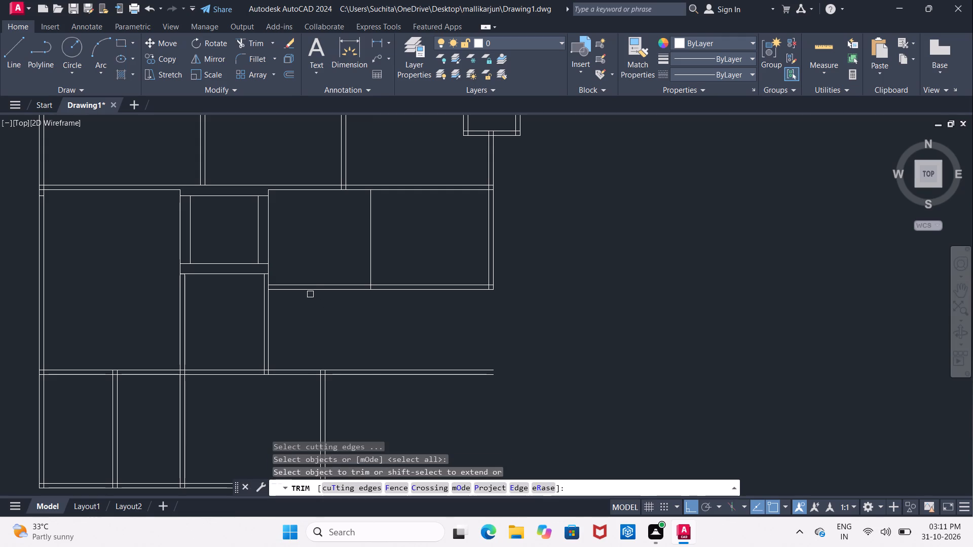
click(298, 259)
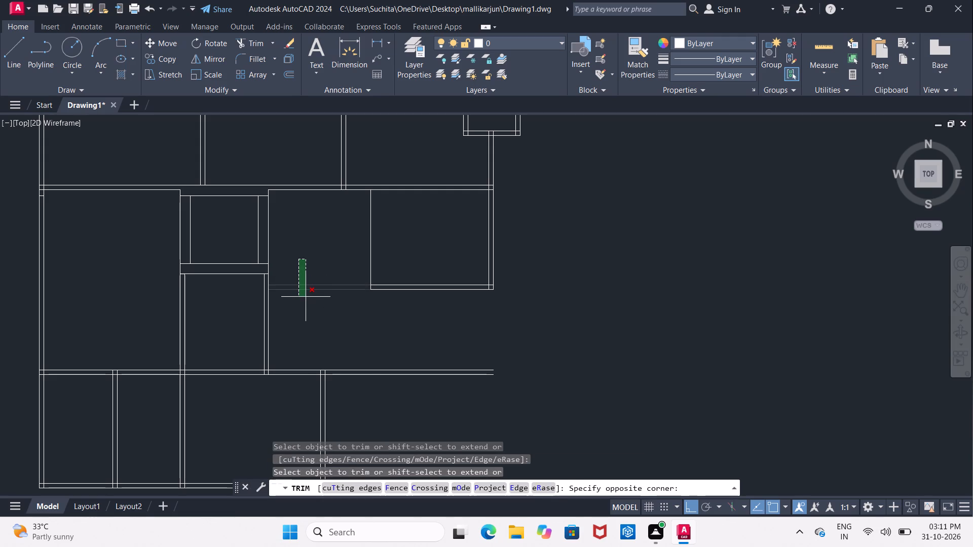
click(306, 297)
key(Escape)
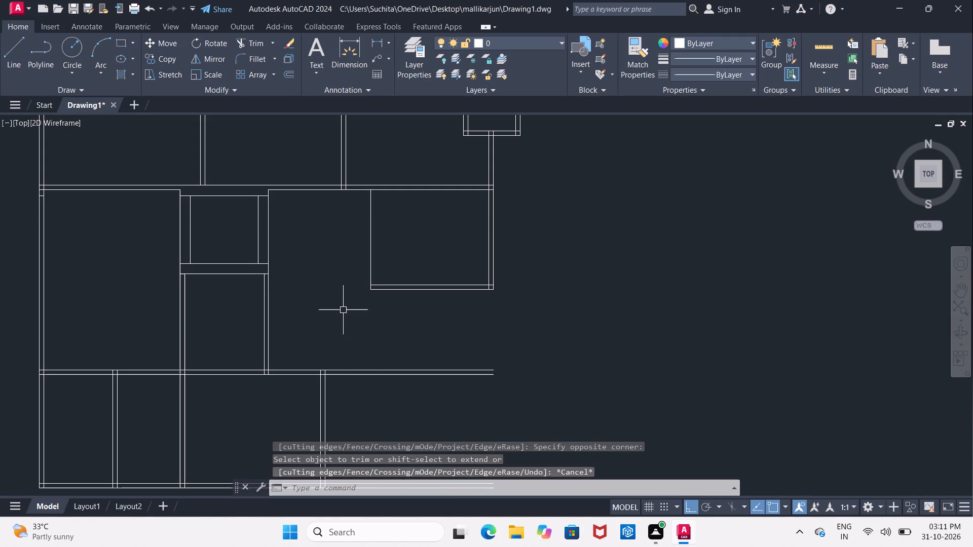
Offset the lower line of the remaining horizontal wall segment 11' downward.
middle_drag(383, 339, 345, 335)
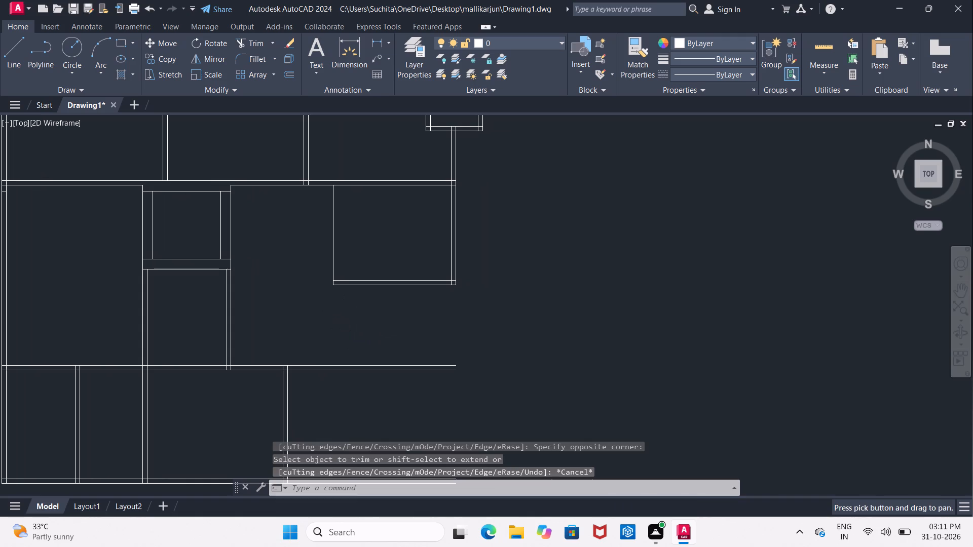
key(Escape)
key(o)
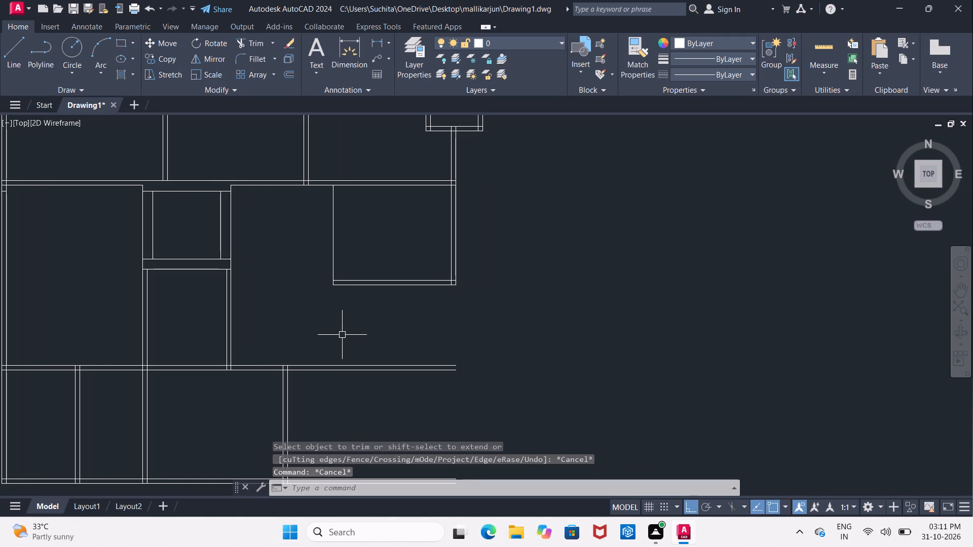
key(Return)
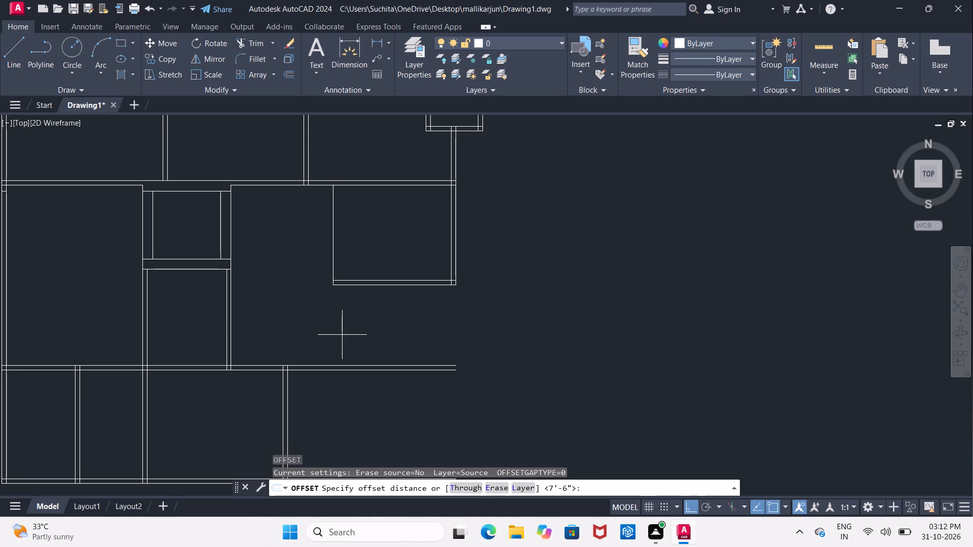
text(11')
key(Return)
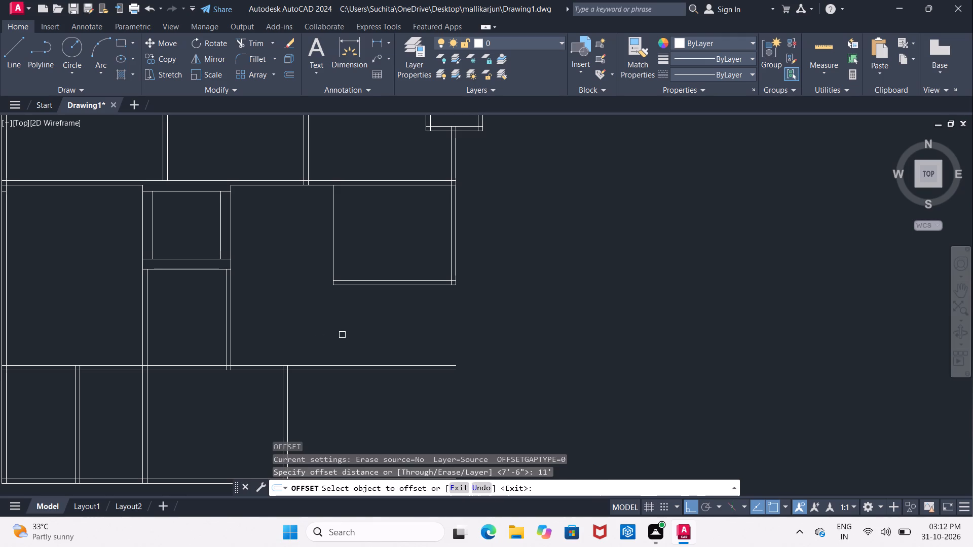
middle_drag(377, 332, 375, 332)
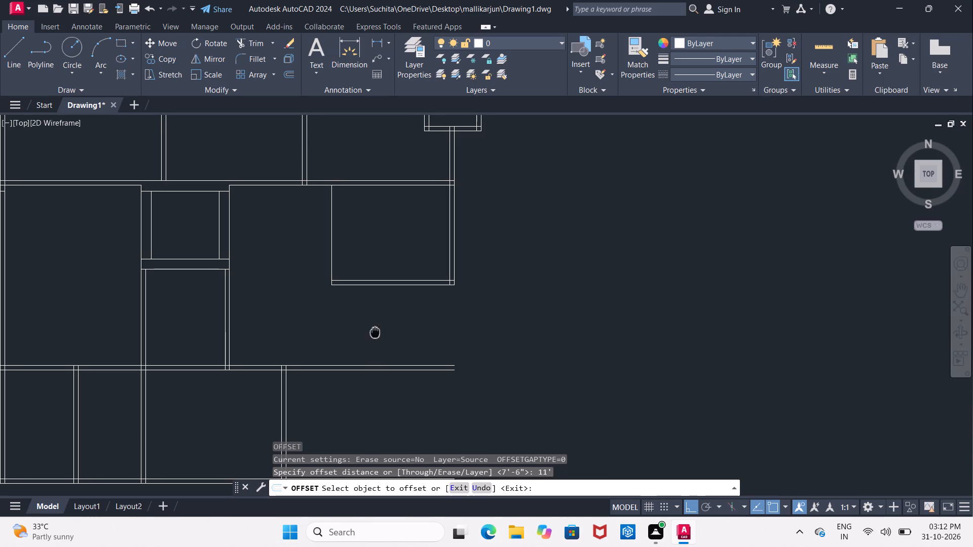
middle_drag(375, 332, 333, 324)
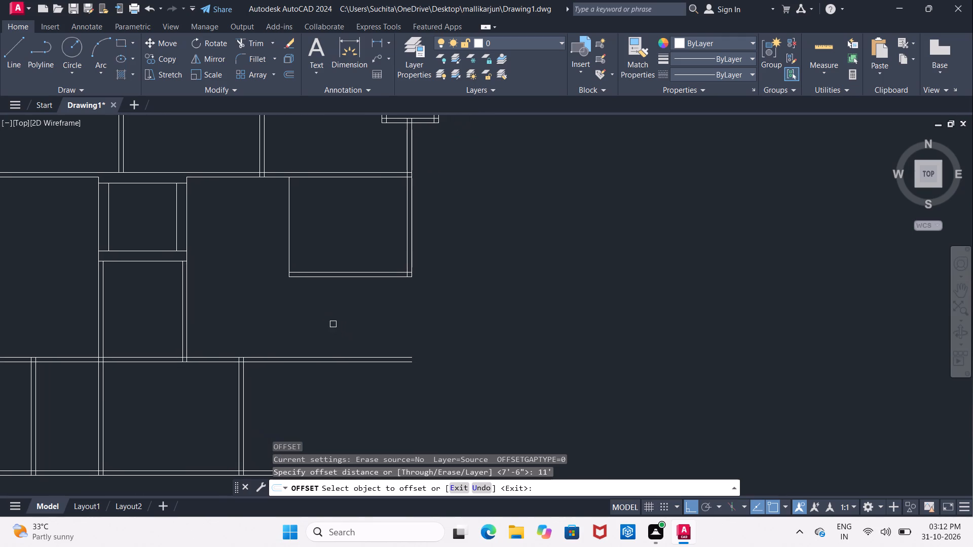
click(376, 277)
click(370, 324)
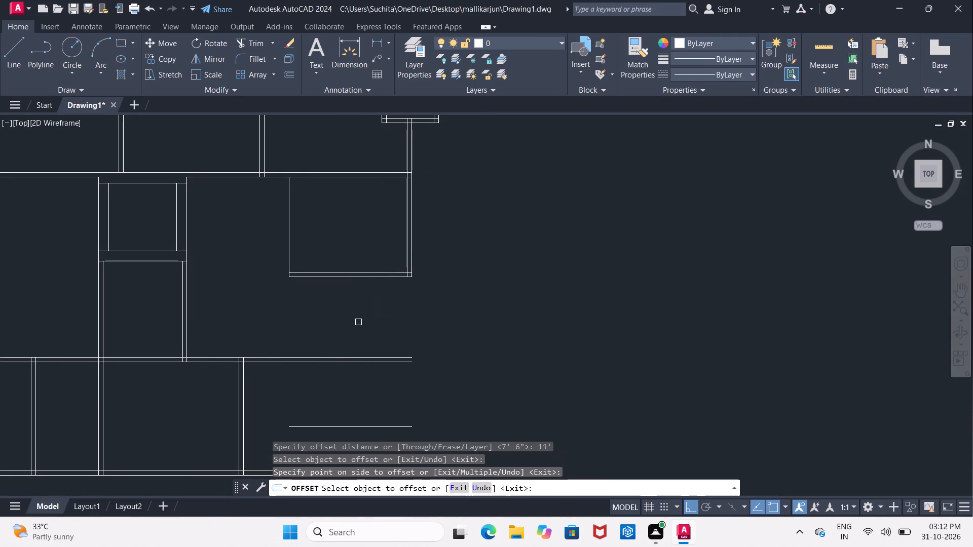
key(Return)
Offset the new horizontal line 4" downward to form a wall.
key(Return)
text(4")
key(Return)
middle_drag(352, 331, 328, 265)
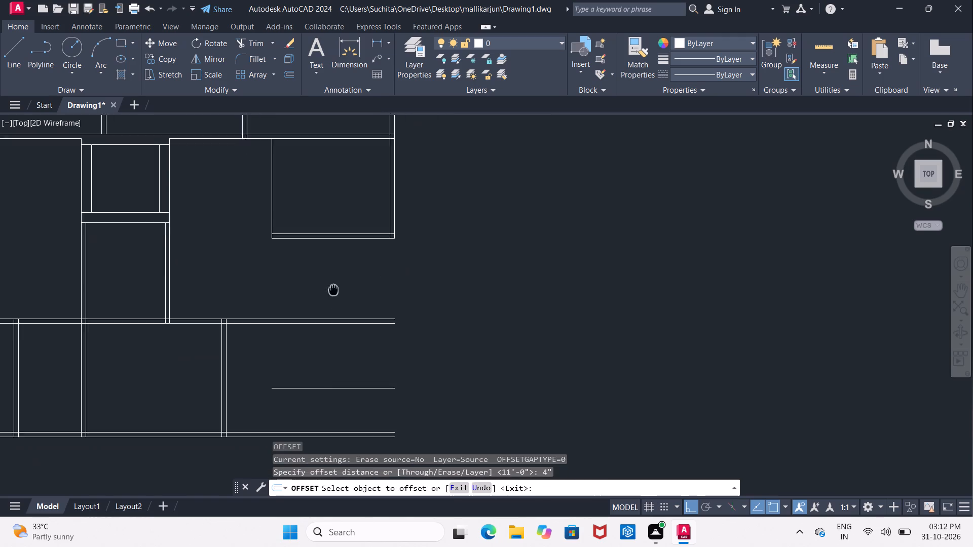
middle_drag(328, 265, 325, 244)
click(335, 339)
click(333, 352)
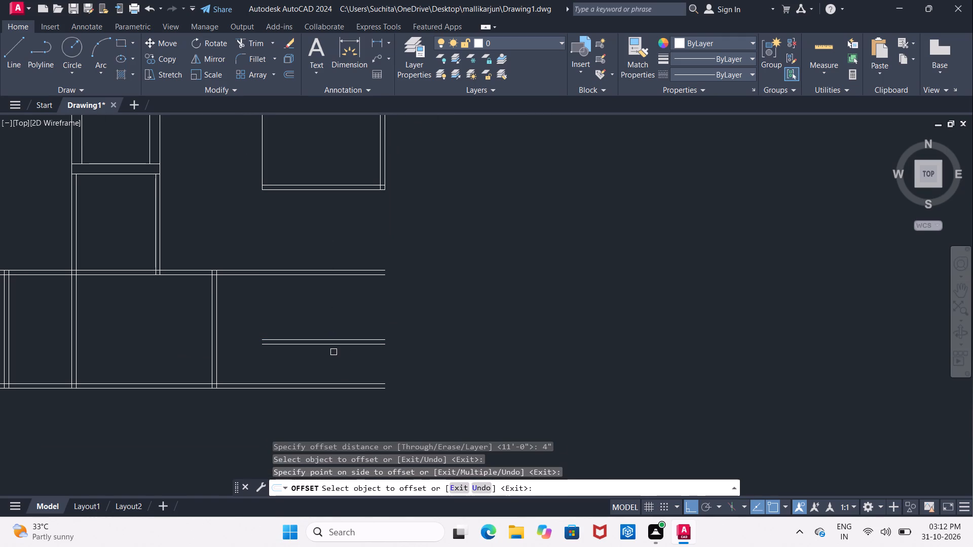
middle_drag(297, 369, 330, 366)
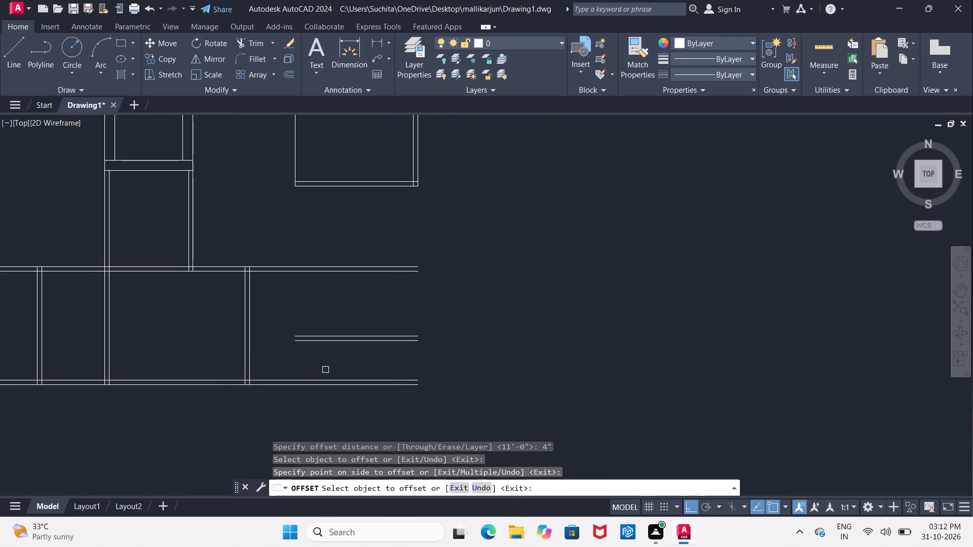
key(Escape)
Trim both lines of the bottom row's lower wall beyond the row's last vertical wall.
text(TR)
key(space)
key(space)
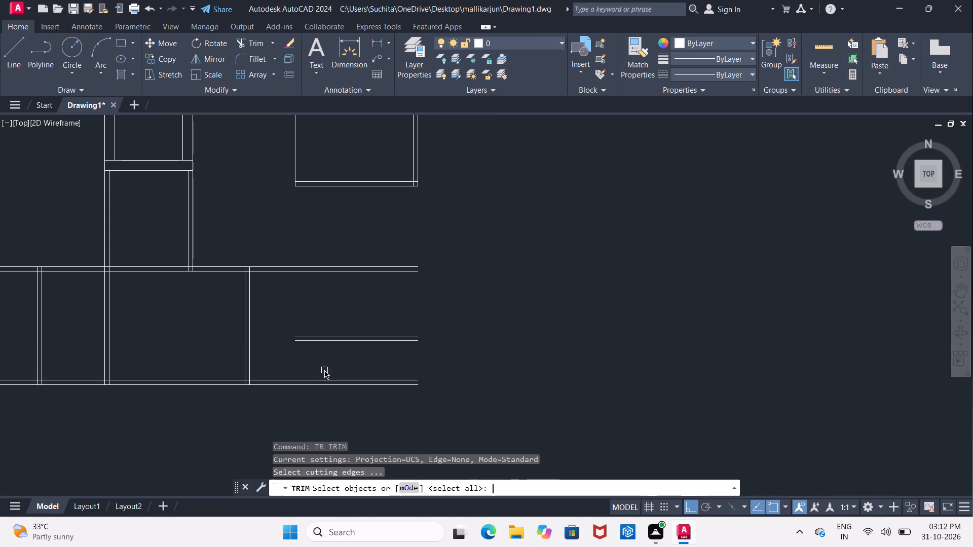
drag(267, 364, 266, 378)
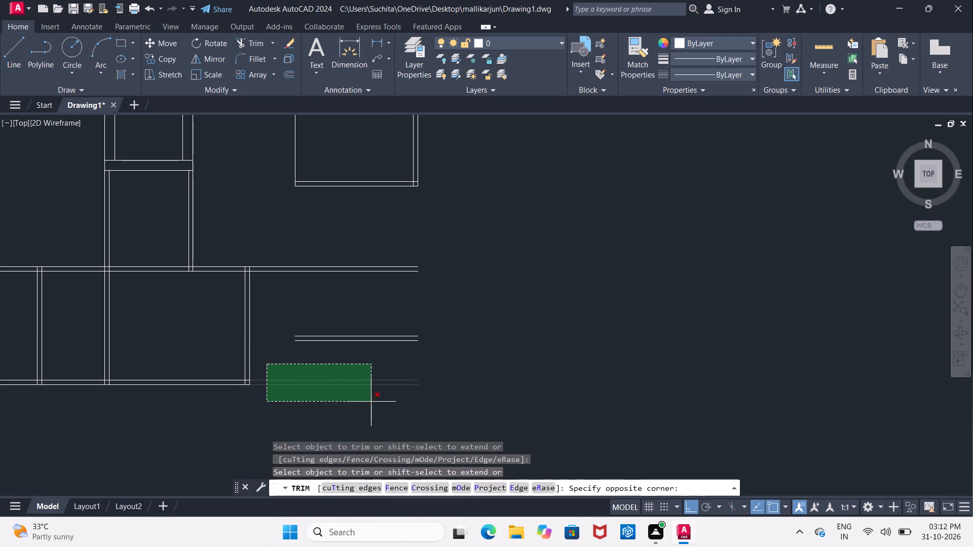
click(423, 400)
middle_drag(325, 398, 329, 410)
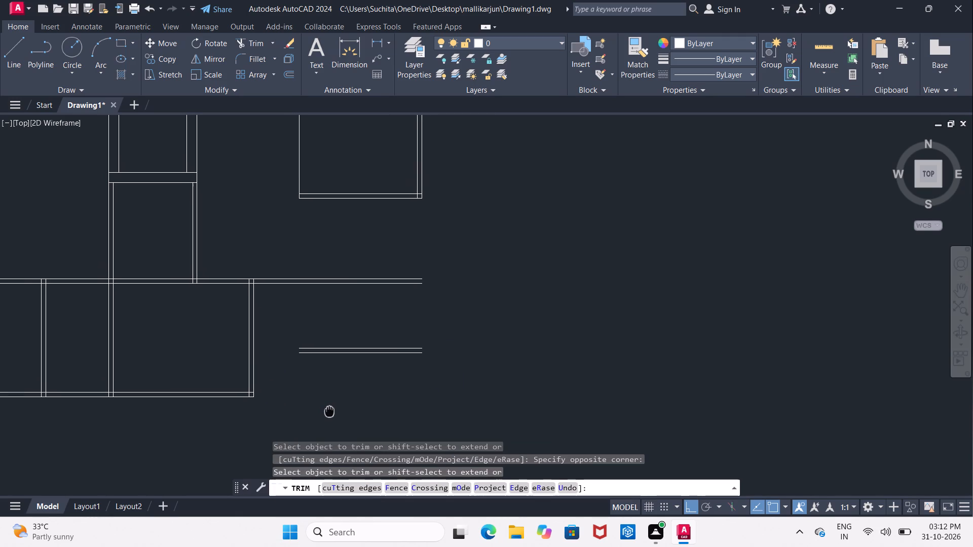
middle_drag(329, 410, 288, 417)
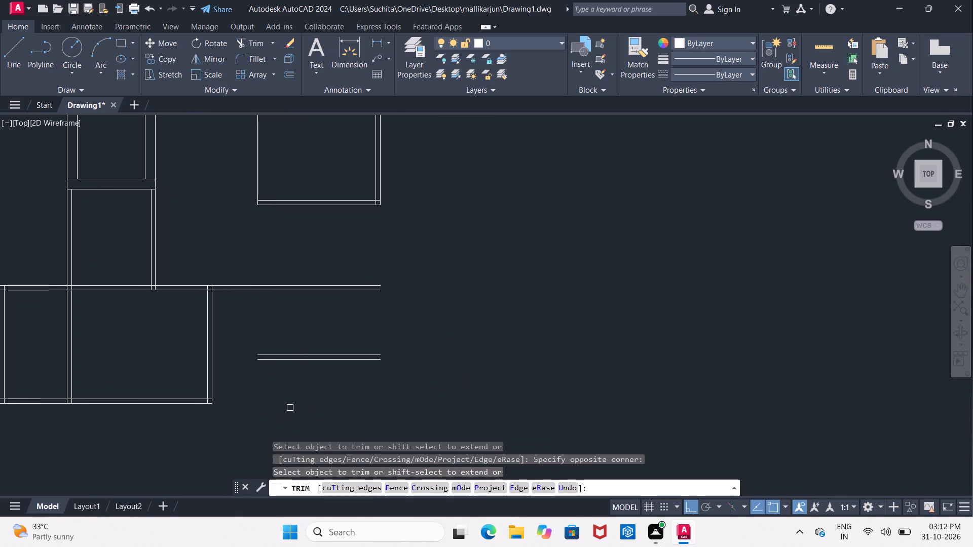
middle_drag(292, 387, 288, 392)
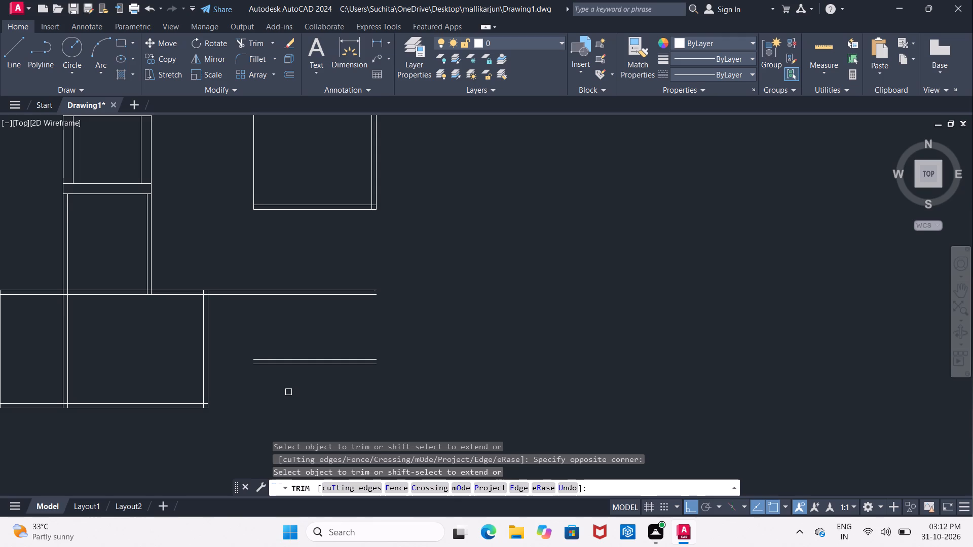
key(Escape)
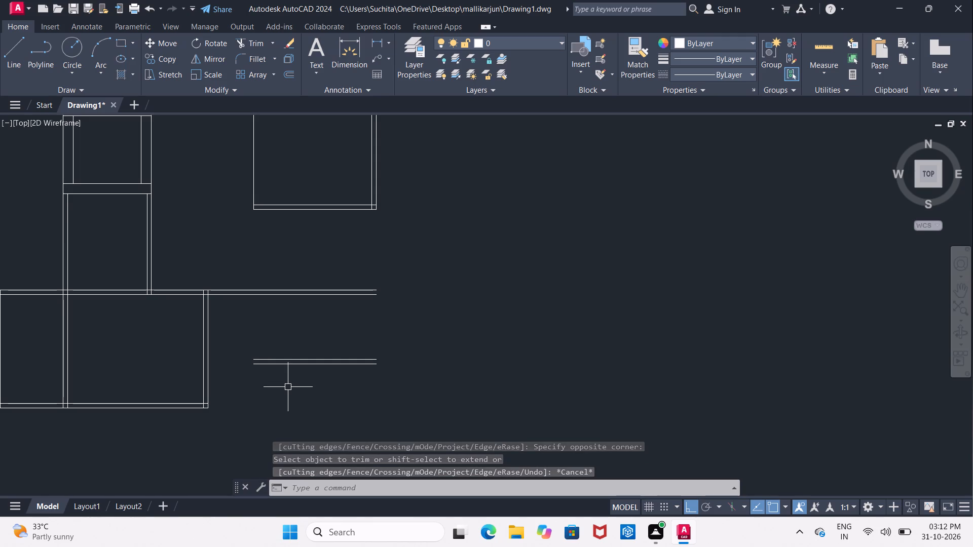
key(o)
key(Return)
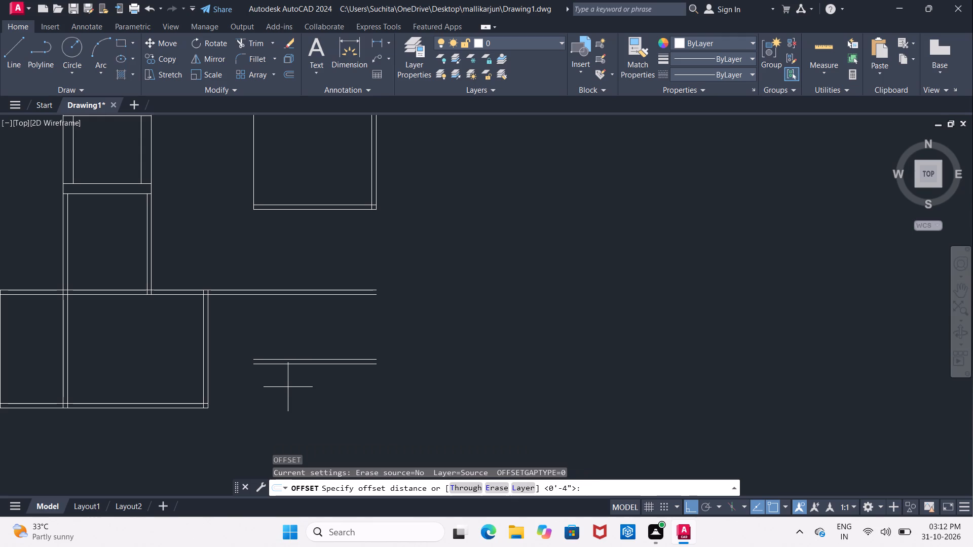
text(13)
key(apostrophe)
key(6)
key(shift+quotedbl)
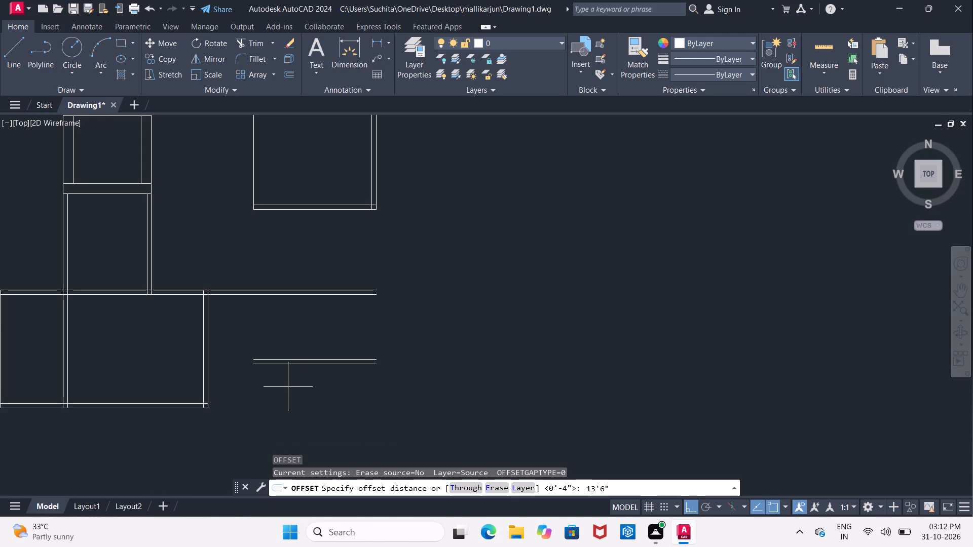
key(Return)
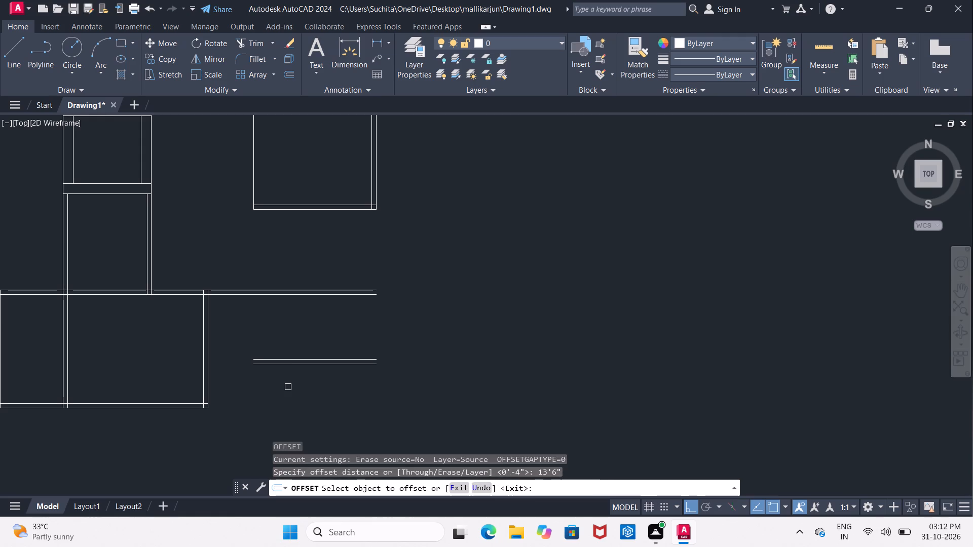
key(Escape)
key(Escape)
Extend both lines of the right outer vertical wall down to the lower line of the new short horizontal wall.
text(EX)
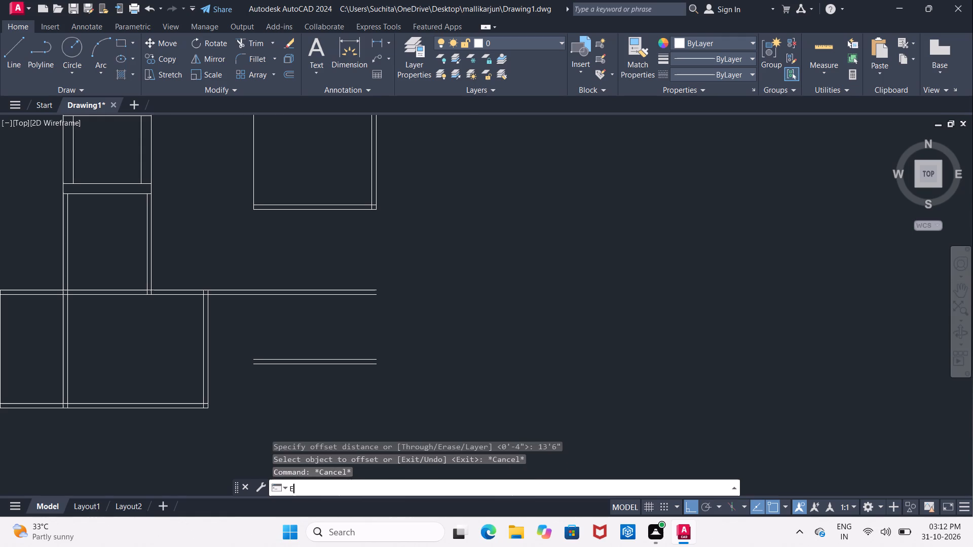
key(space)
key(space)
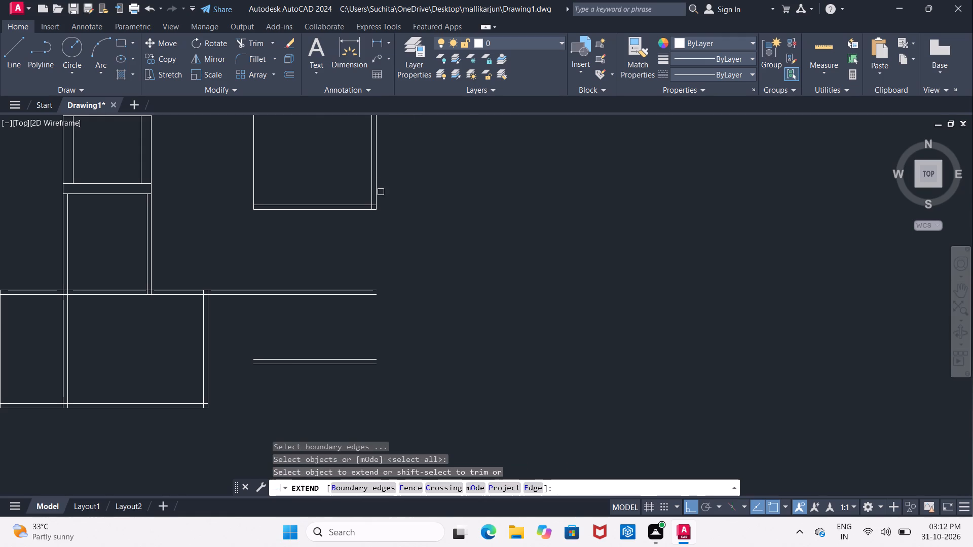
click(379, 185)
click(377, 267)
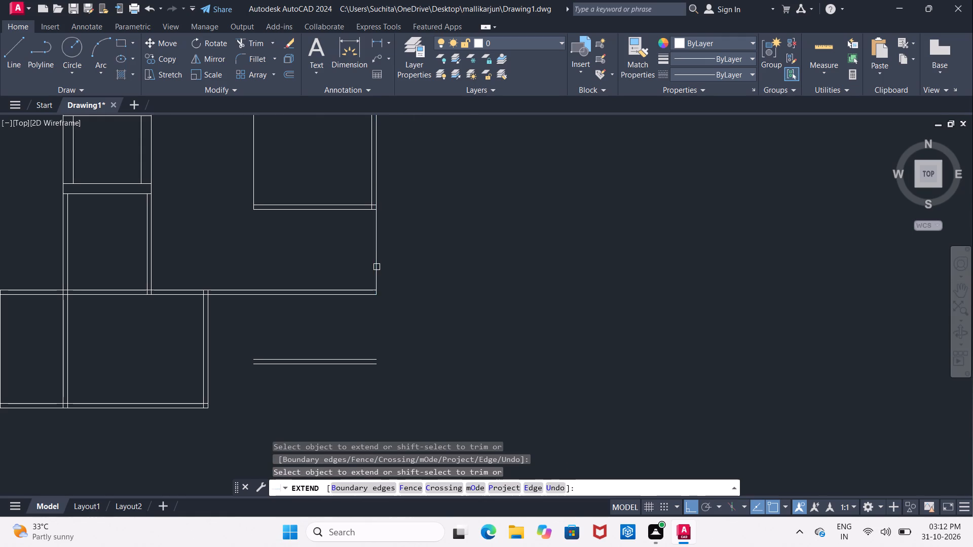
click(377, 272)
click(376, 276)
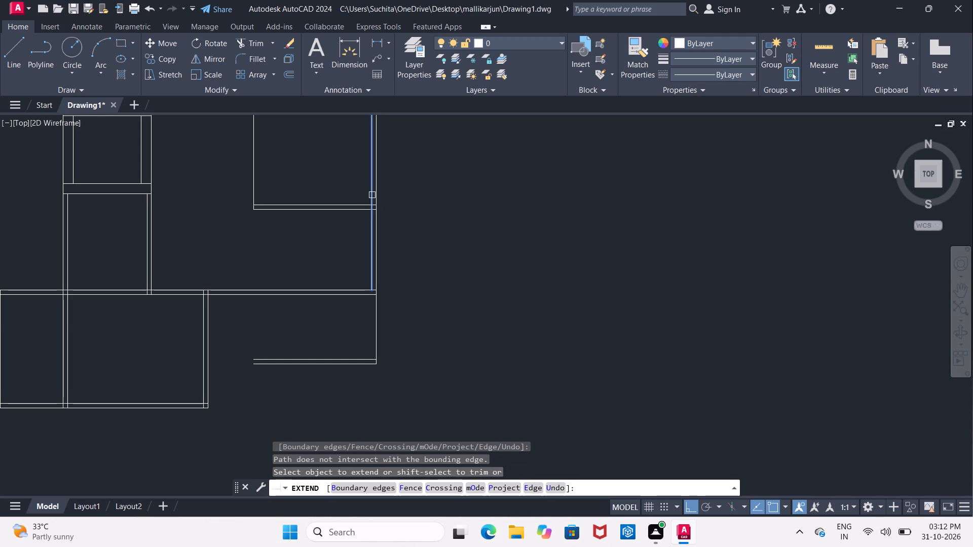
click(372, 195)
click(372, 248)
click(372, 258)
click(372, 263)
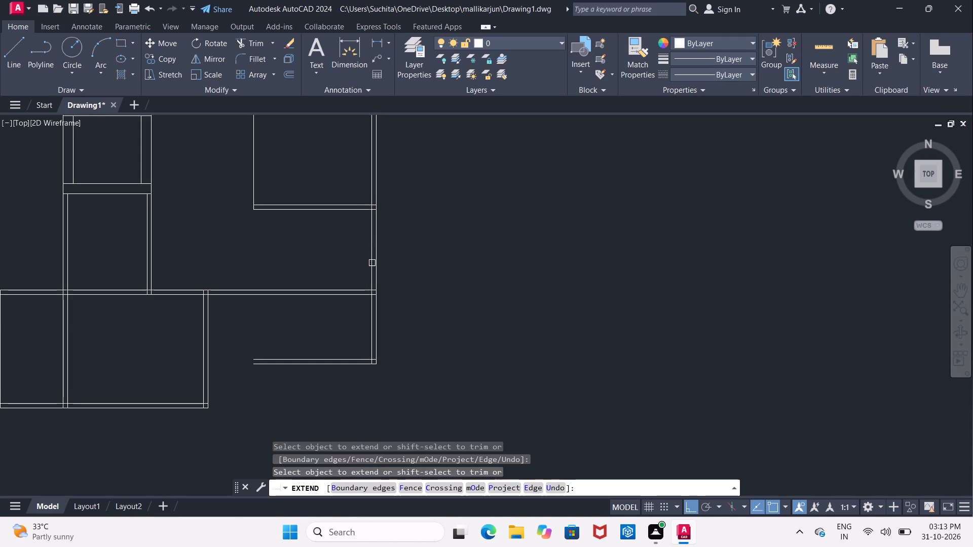
middle_drag(290, 279, 316, 279)
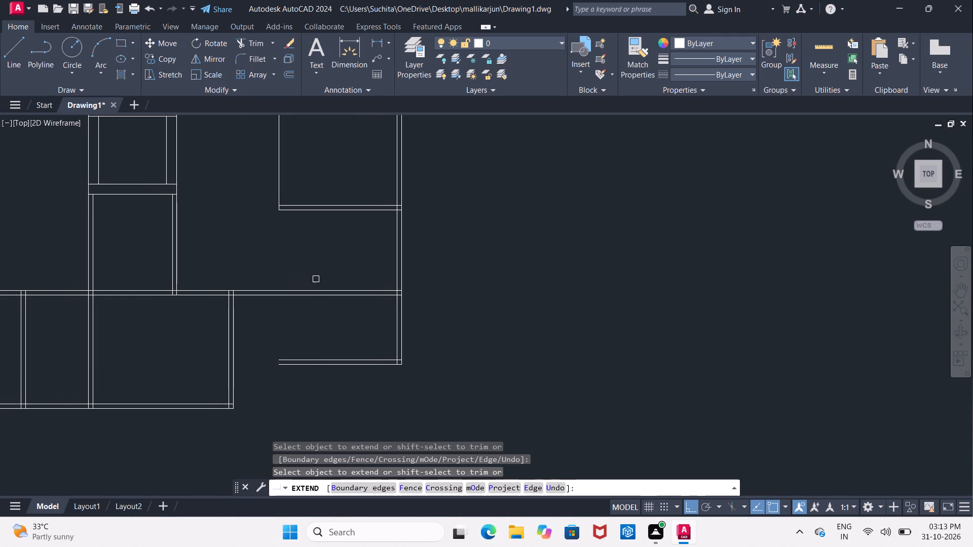
key(Escape)
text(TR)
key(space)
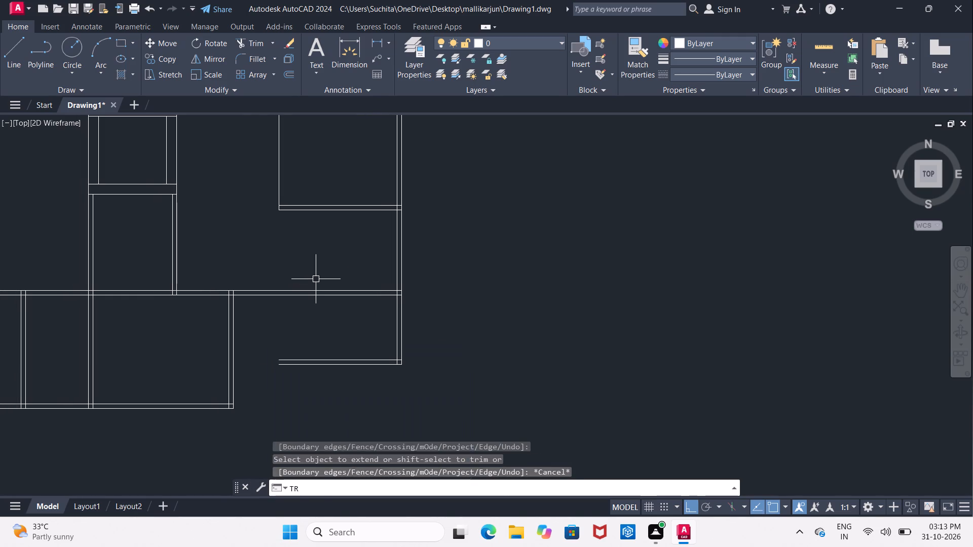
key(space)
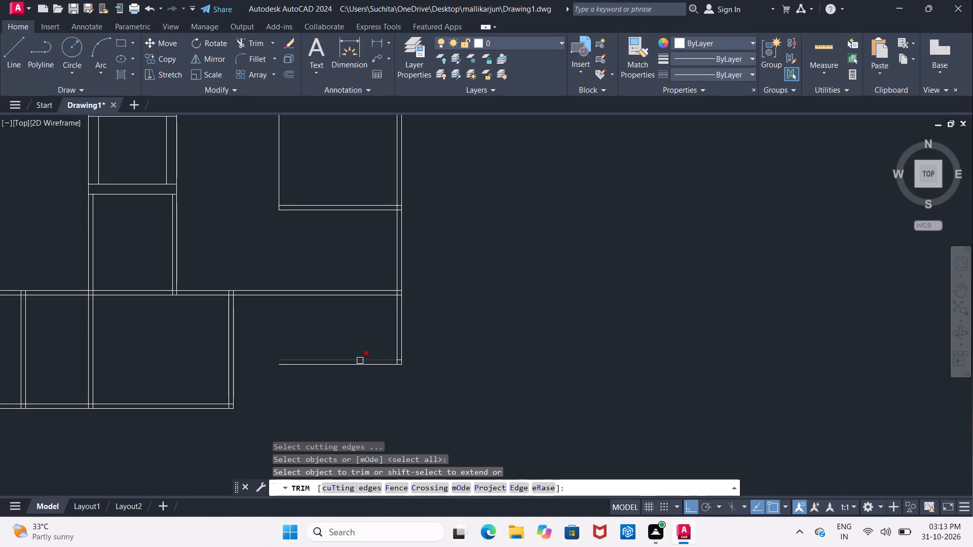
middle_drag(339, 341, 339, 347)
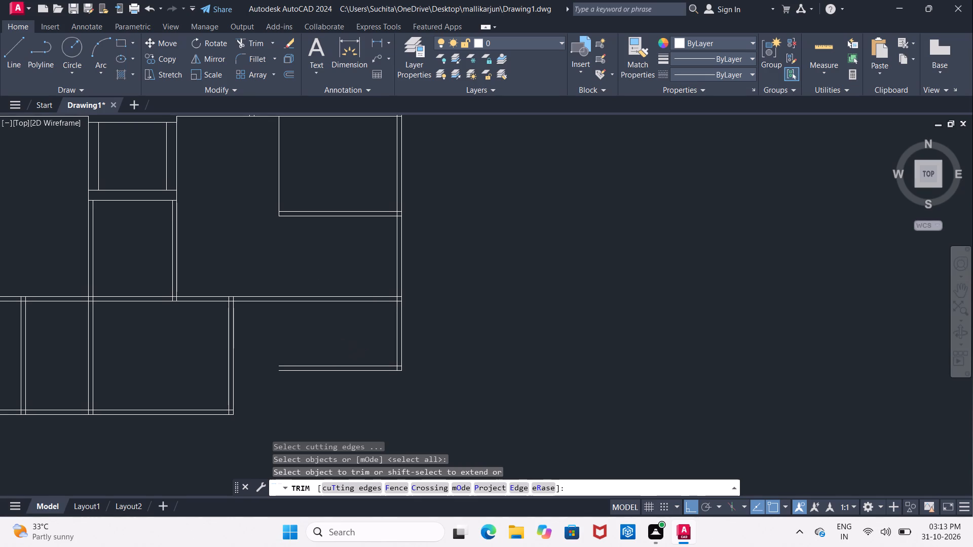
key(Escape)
Offset the inner line of the right outer vertical wall 13'6" toward the inside of the plan.
key(o)
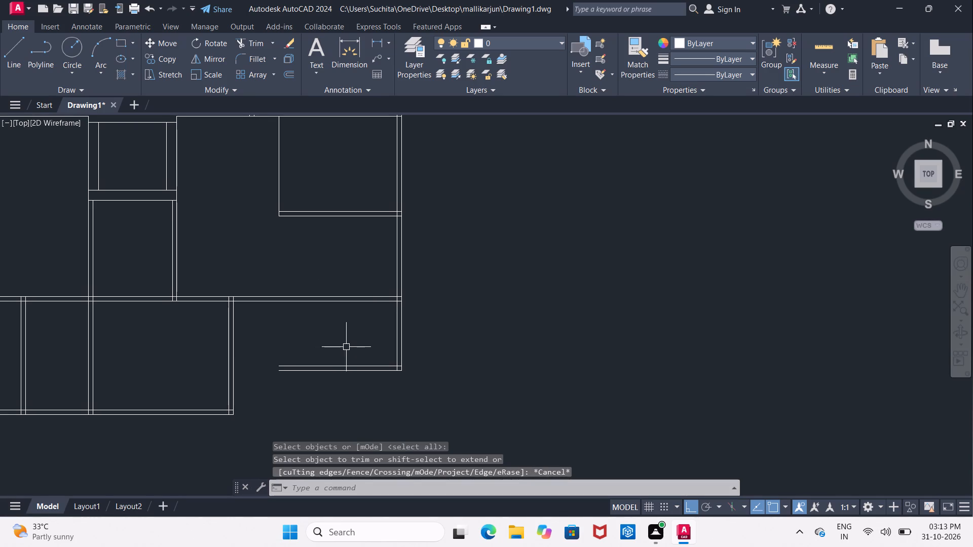
key(Return)
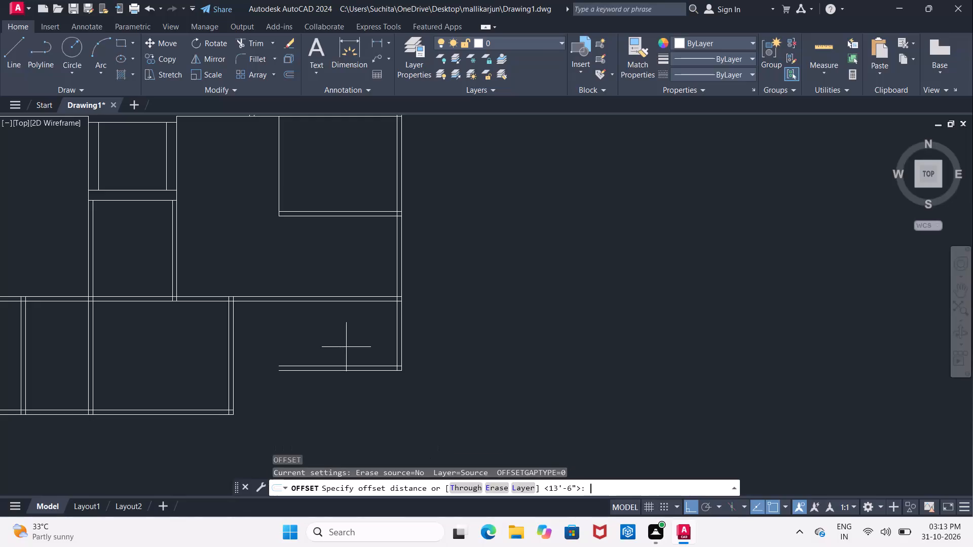
text(13'6")
key(Return)
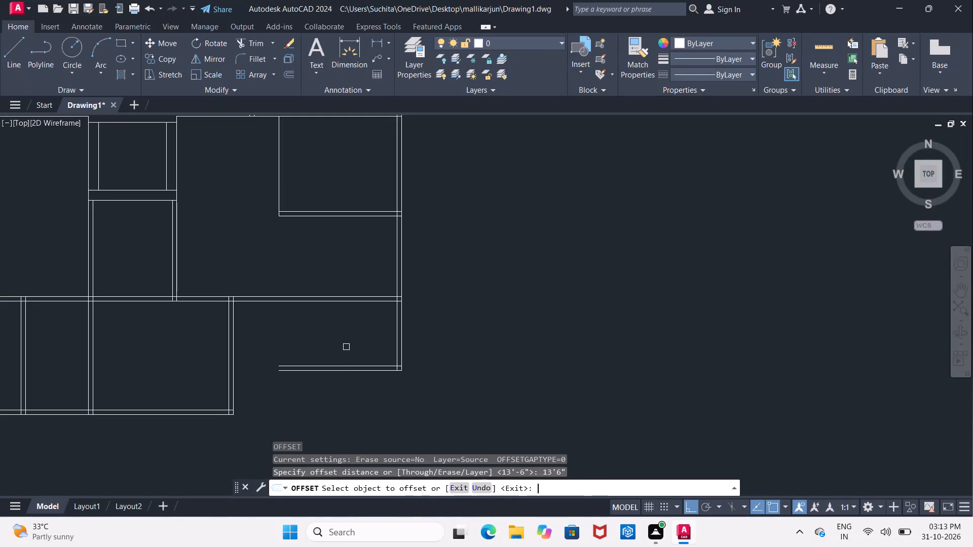
click(397, 348)
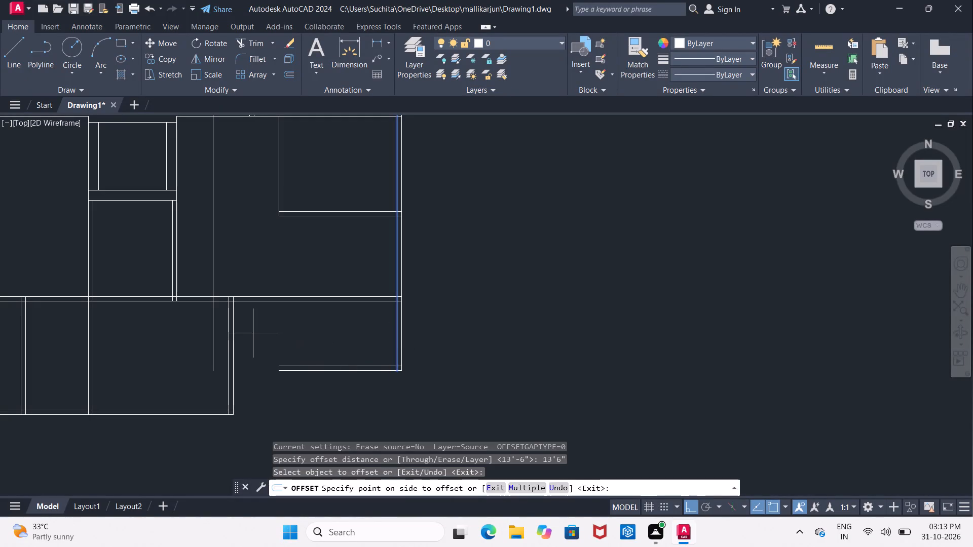
scroll(258, 333, down, 1)
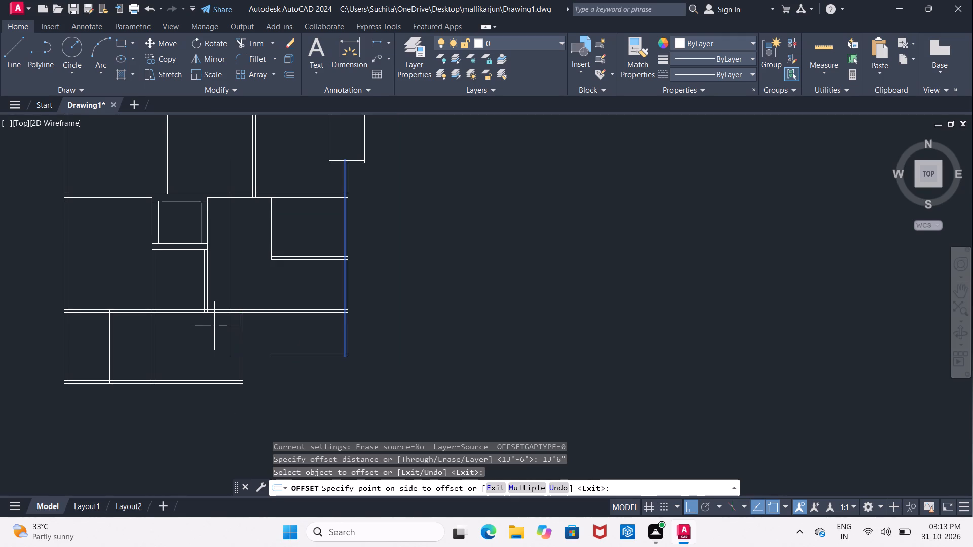
click(214, 326)
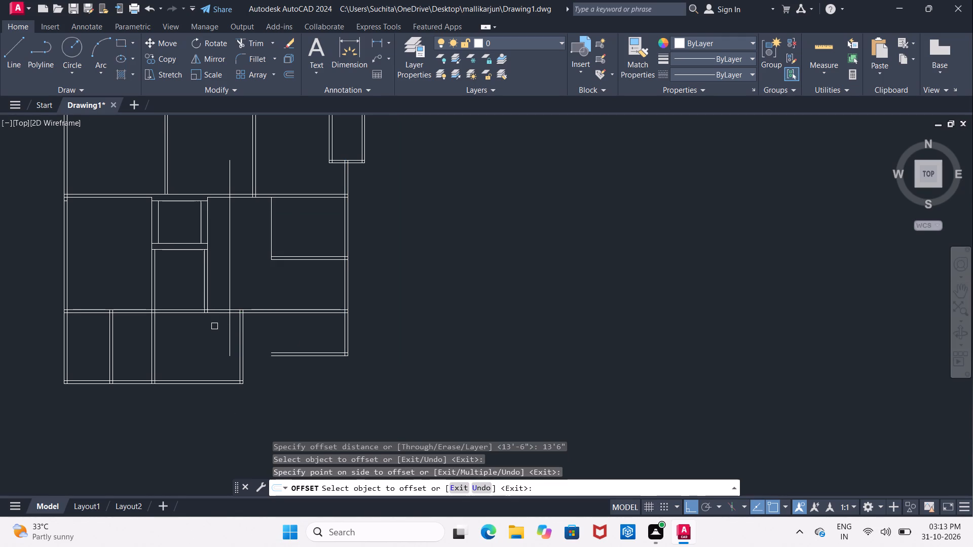
Offset the new vertical line 4" to its left to form a wall.
key(Return)
key(Return)
text(4")
key(Return)
click(233, 335)
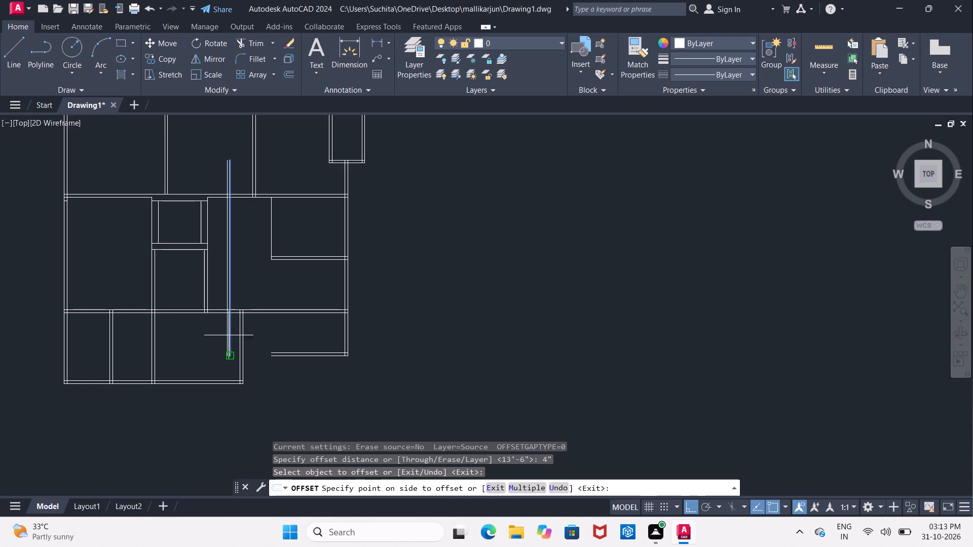
click(211, 337)
scroll(211, 337, up, 2)
middle_drag(216, 350, 239, 282)
key(Escape)
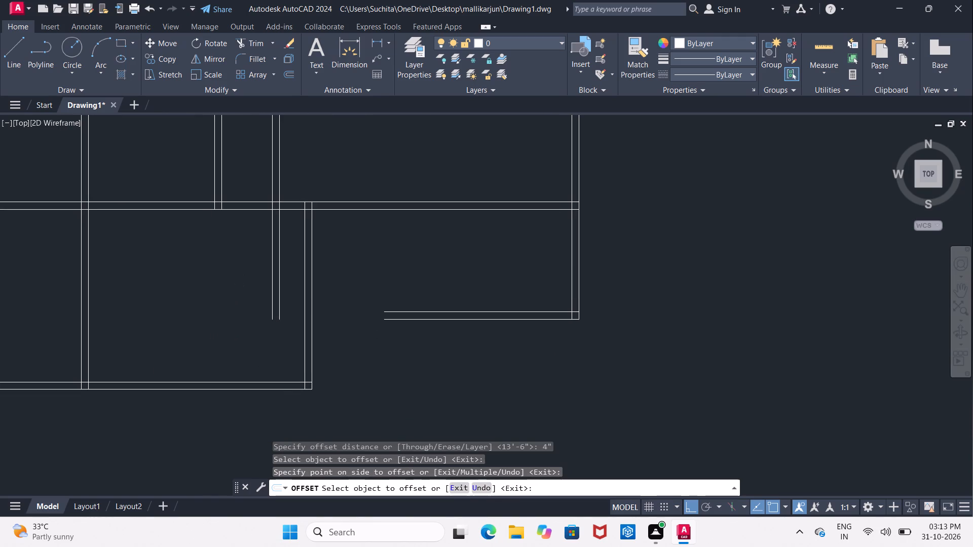
Trim both lines of the bottom row's last vertical wall between its upper and lower horizontal walls.
text(TR)
key(space)
key(space)
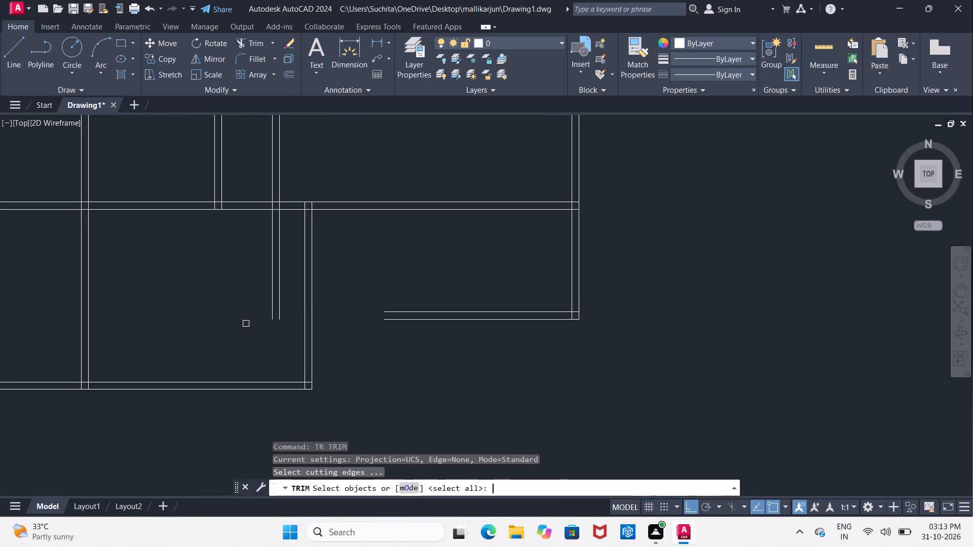
click(303, 346)
click(313, 349)
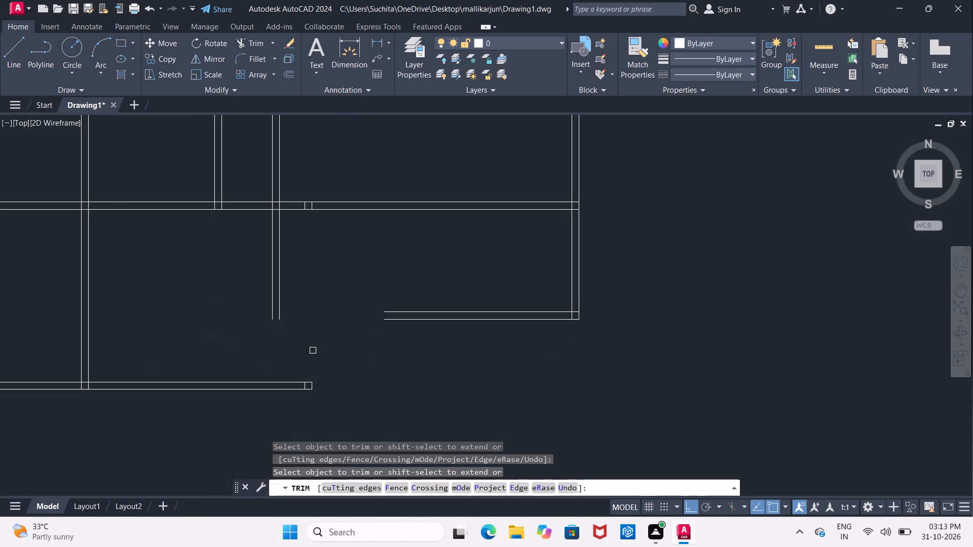
Trim the bottom row's lower wall lines to the right of the vertical wall that continues down from the passage's left side.
scroll(312, 356, down, 2)
middle_drag(247, 353, 283, 362)
middle_click(283, 371)
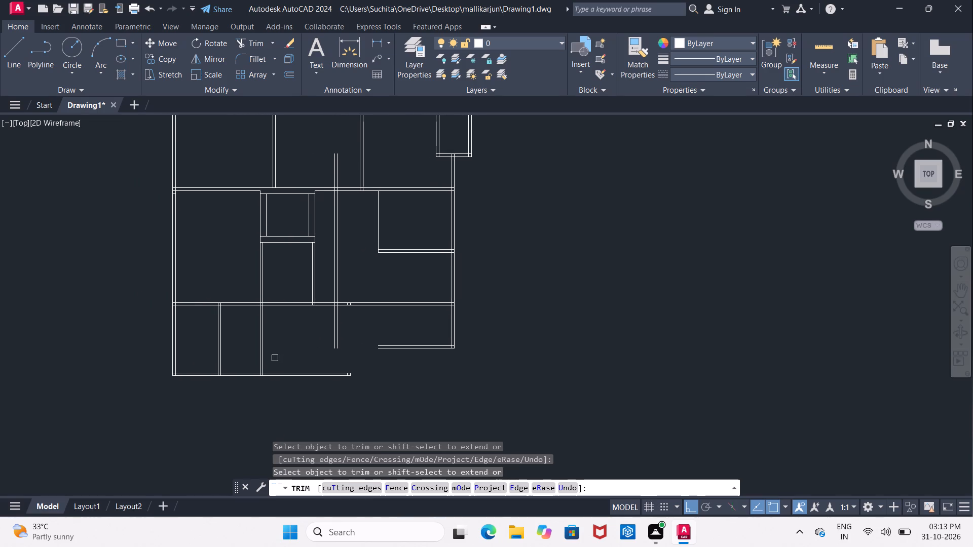
click(276, 358)
click(286, 388)
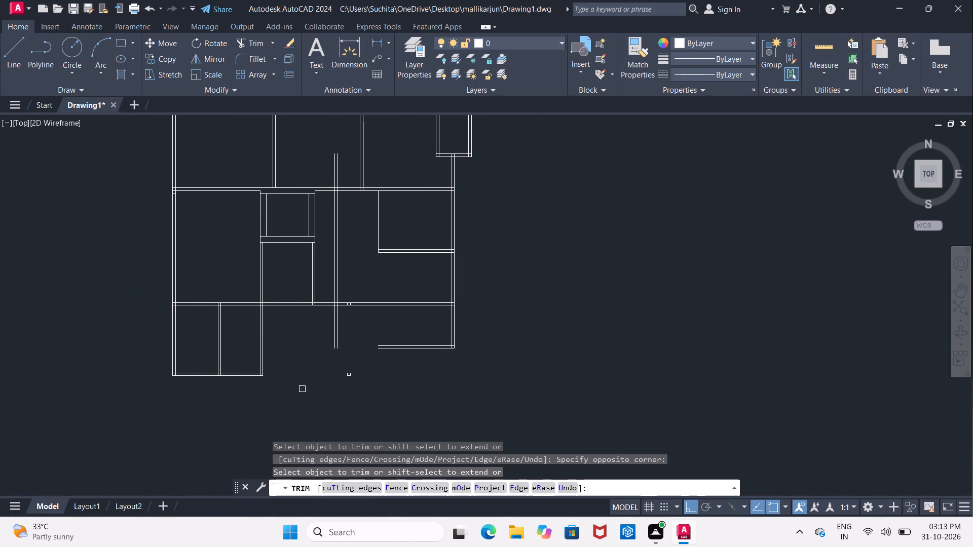
scroll(318, 385, up, 1)
key(Escape)
Delete the leftover corner pieces of the trimmed lower wall and vertical wall.
click(333, 362)
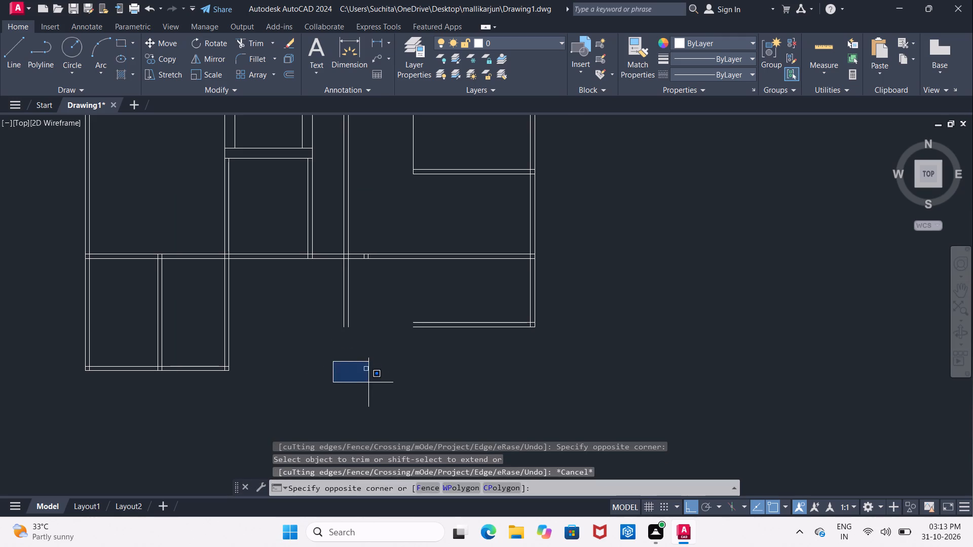
click(368, 382)
key(Delete)
middle_drag(371, 369, 369, 378)
key(Escape)
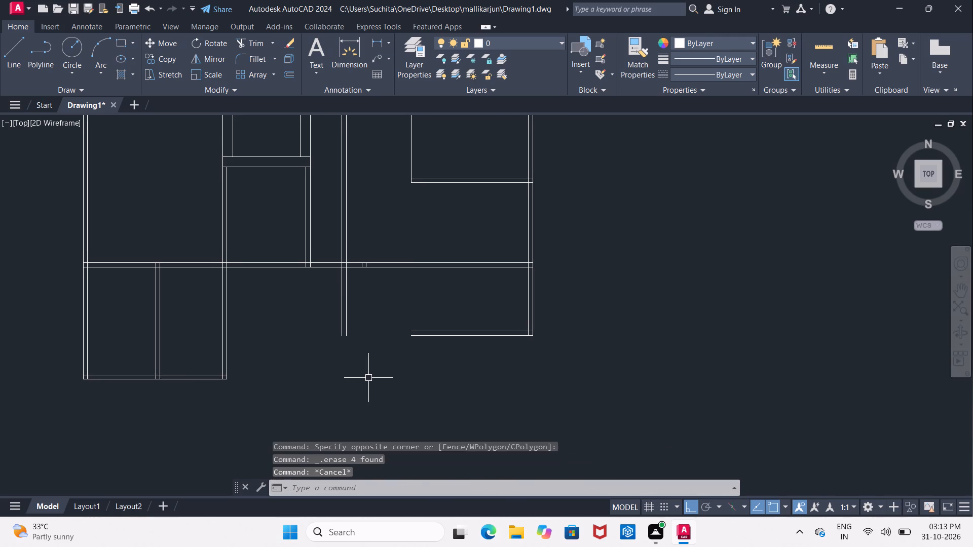
Extend both lines of the lower-right room's bottom wall leftward to the outer line of its left vertical wall.
key(e)
text(X)
key(space)
key(space)
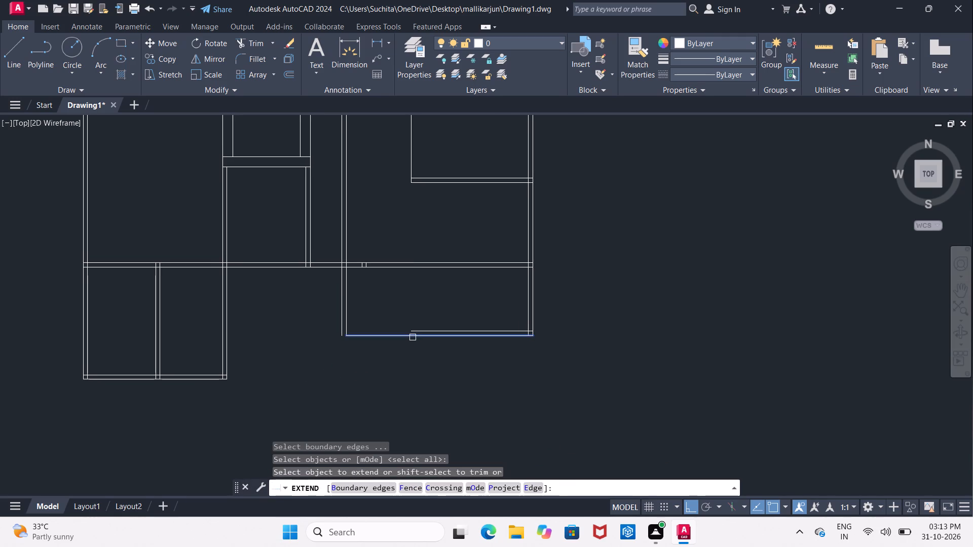
click(413, 337)
click(381, 338)
drag(420, 331, 413, 331)
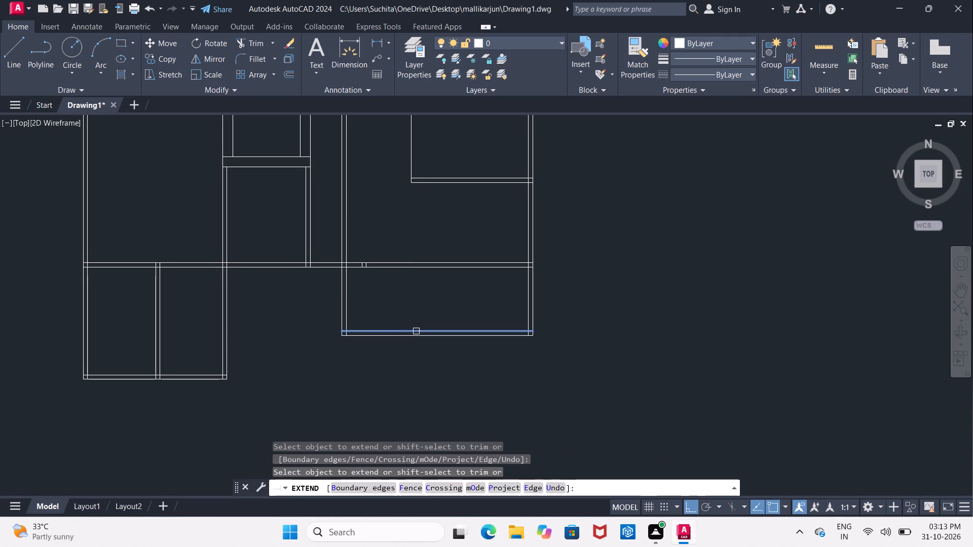
drag(413, 331, 414, 331)
click(387, 330)
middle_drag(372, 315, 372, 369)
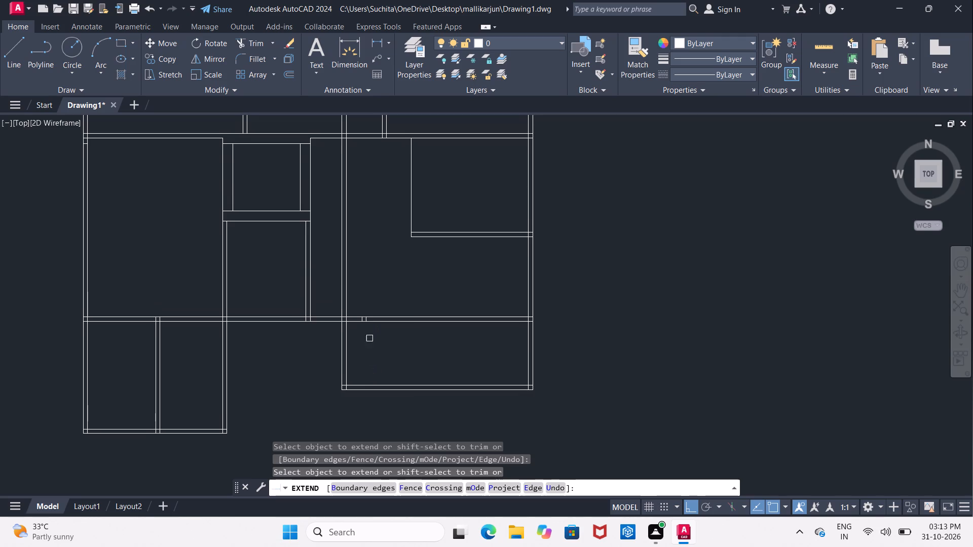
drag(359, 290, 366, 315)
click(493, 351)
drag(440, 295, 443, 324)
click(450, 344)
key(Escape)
Trim both lines of the horizontal wall crossing the lower-right room between its left and right vertical walls.
text(TR)
key(space)
key(space)
drag(415, 292, 419, 319)
click(461, 350)
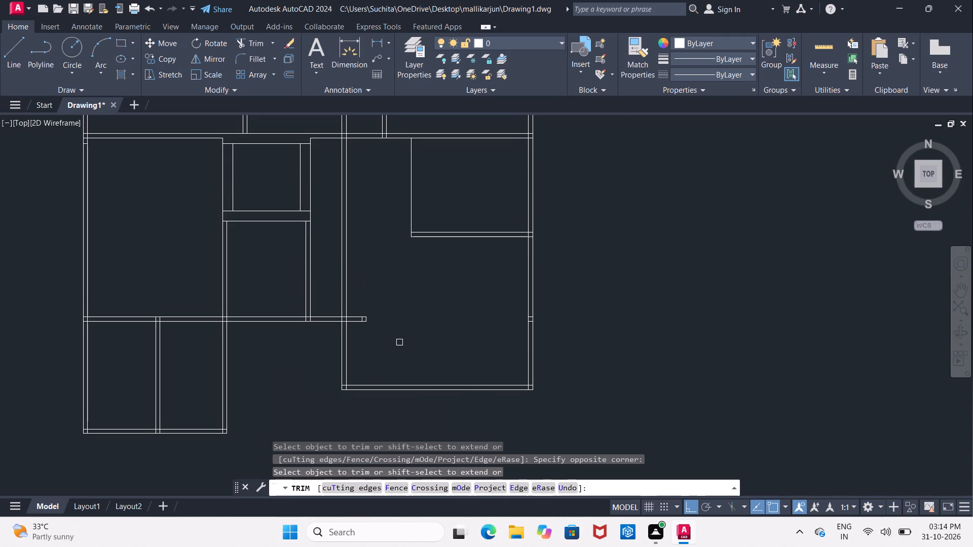
scroll(377, 342, up, 1)
drag(336, 287, 338, 301)
click(339, 318)
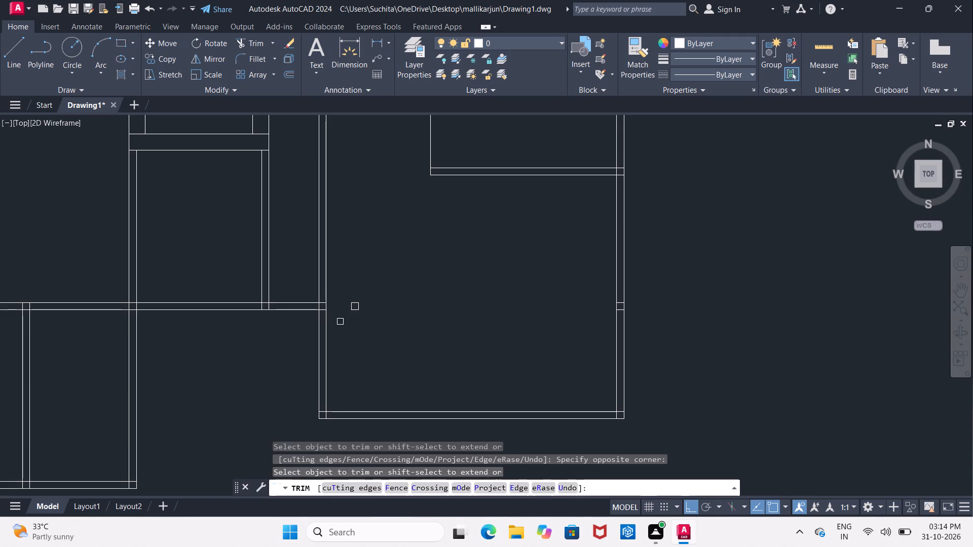
key(Escape)
Delete the leftover short wall pieces inside the lower-right room and across its right outer wall.
drag(335, 287, 342, 295)
click(371, 335)
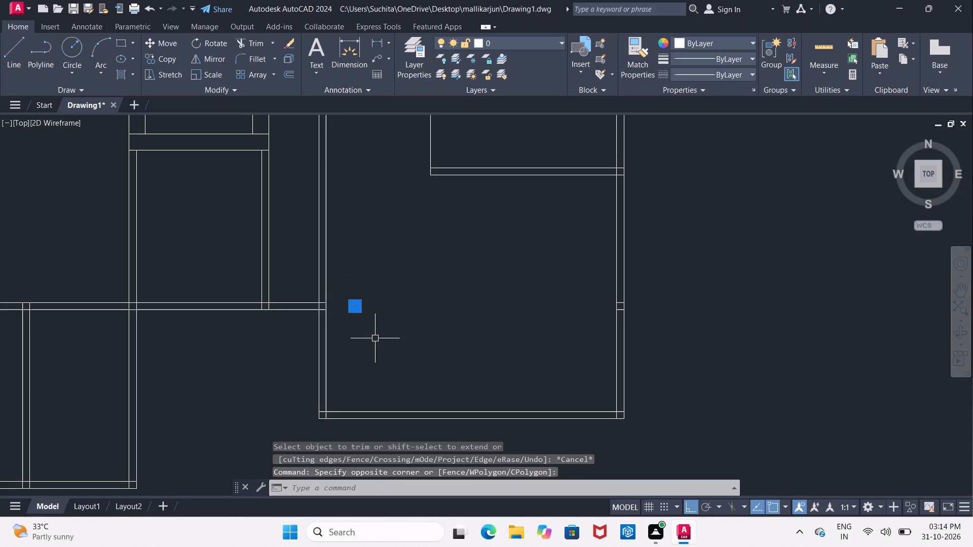
key(Delete)
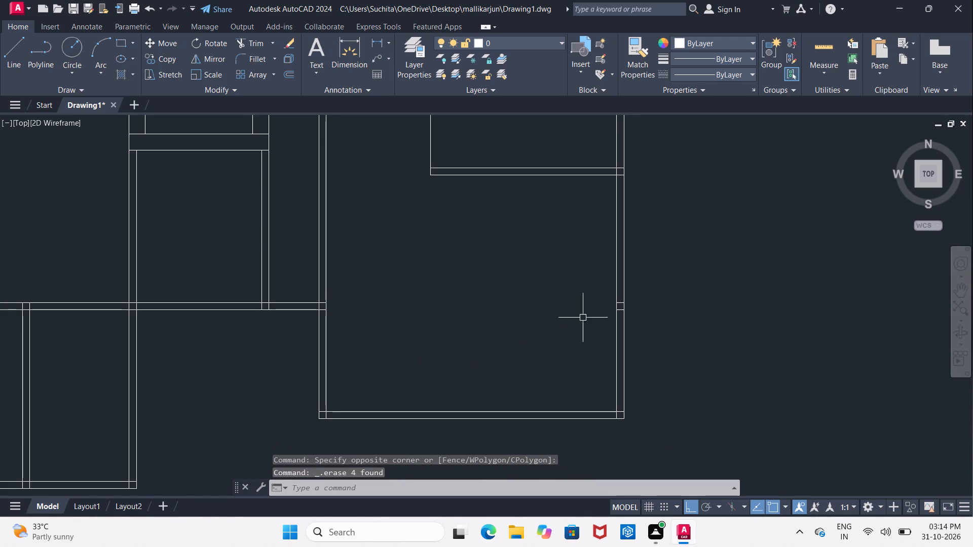
click(623, 302)
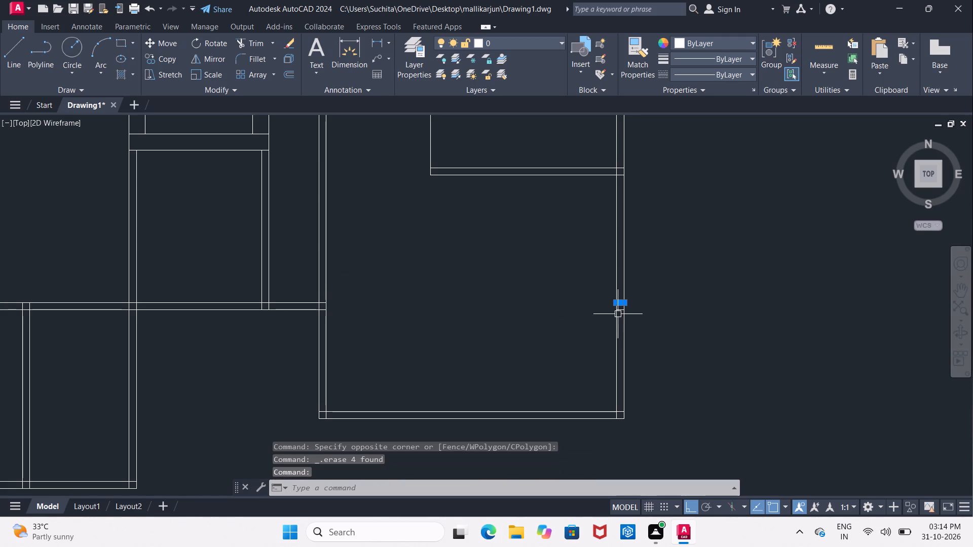
click(620, 312)
key(Delete)
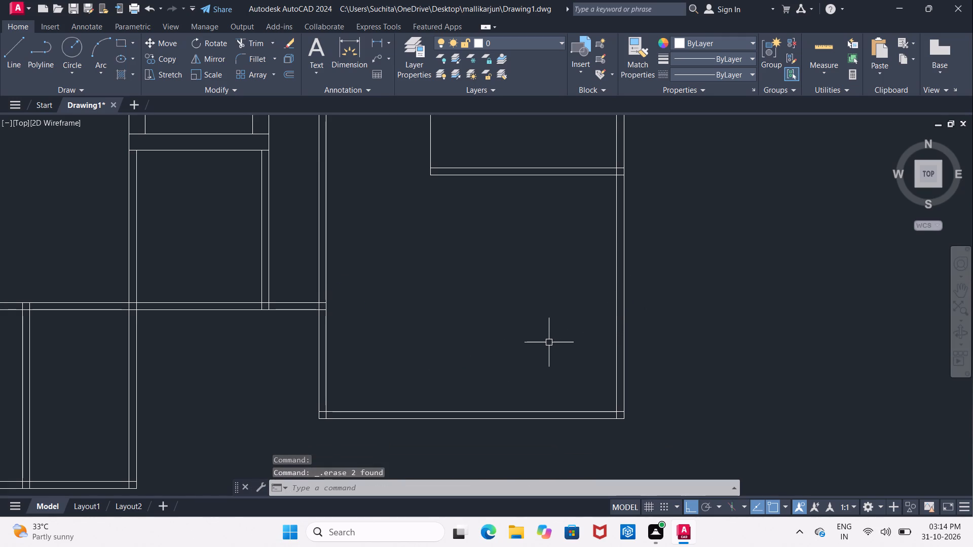
Examine the reshaped lower-right room and how its walls meet the rest of the floor plan.
scroll(542, 346, down, 2)
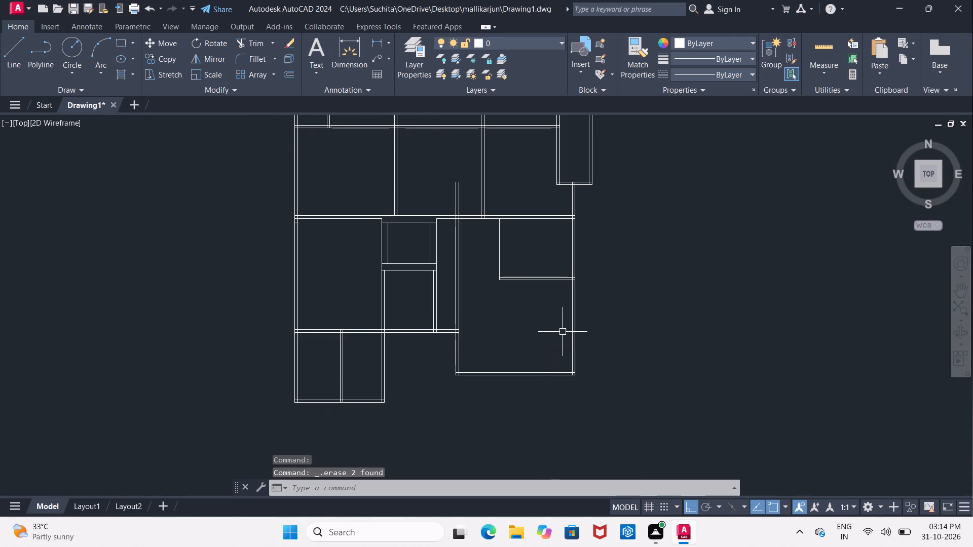
middle_drag(553, 335, 488, 358)
scroll(488, 358, down, 1)
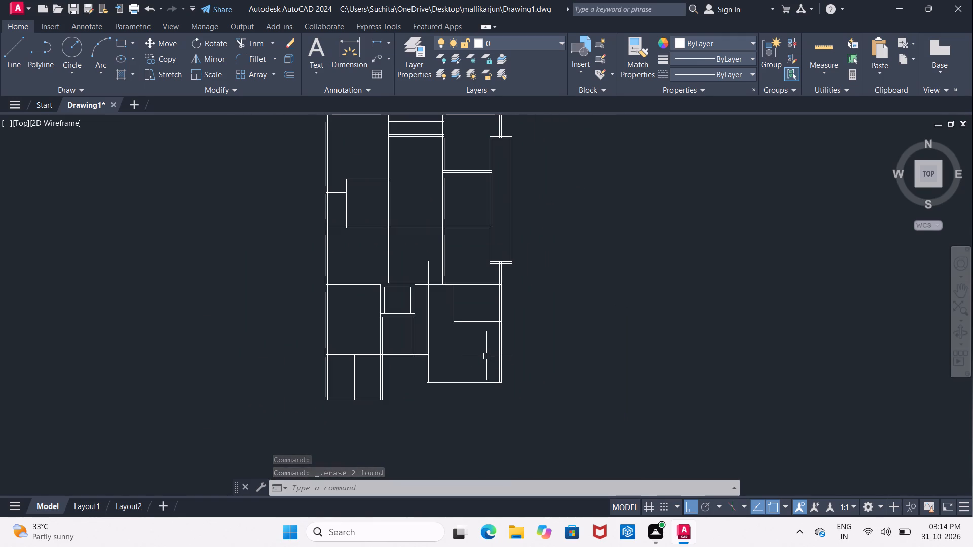
scroll(486, 337, up, 2)
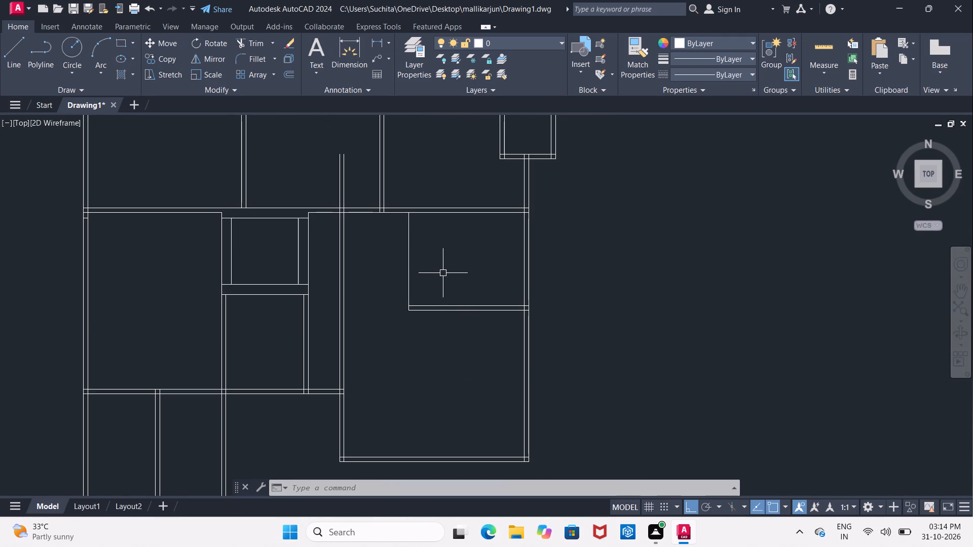
middle_drag(457, 353, 477, 245)
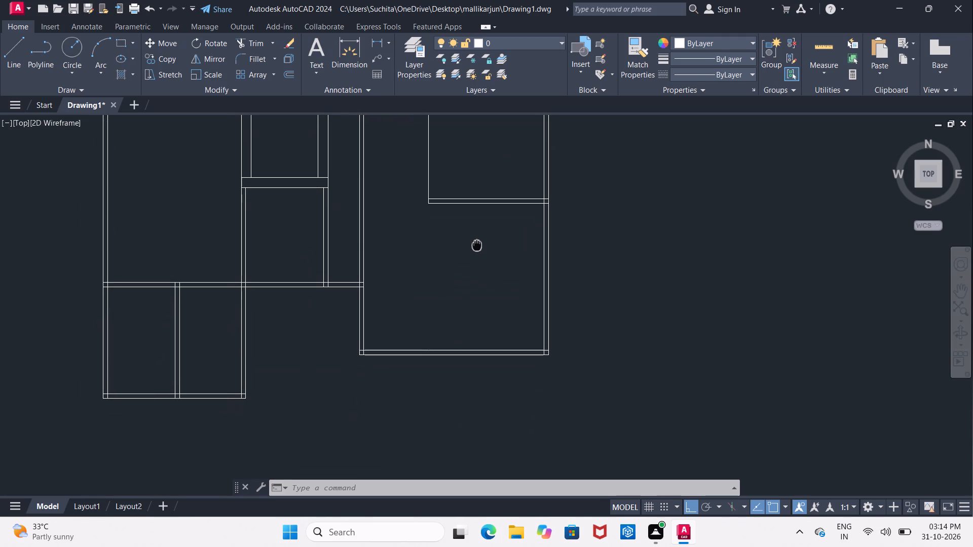
middle_drag(477, 245, 476, 248)
middle_drag(439, 258, 434, 285)
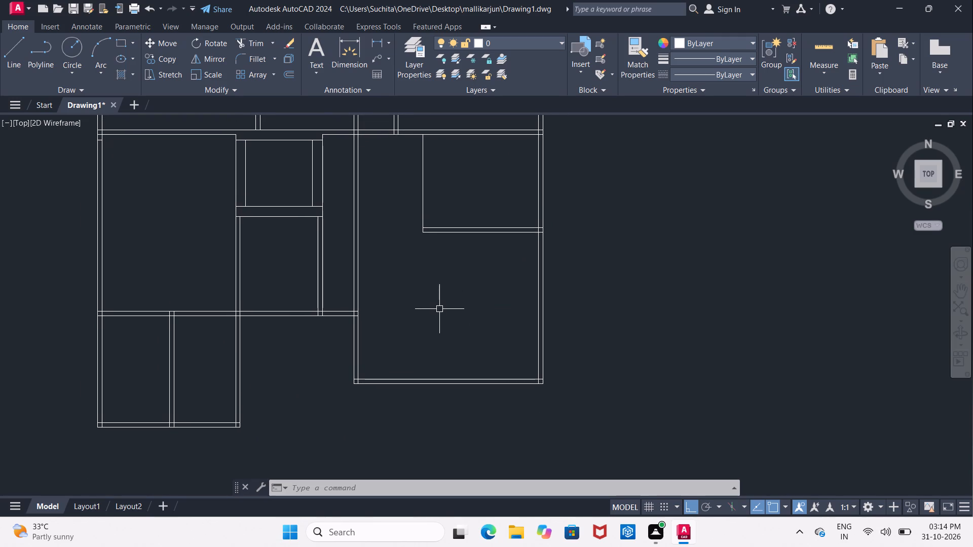
middle_drag(432, 307, 423, 304)
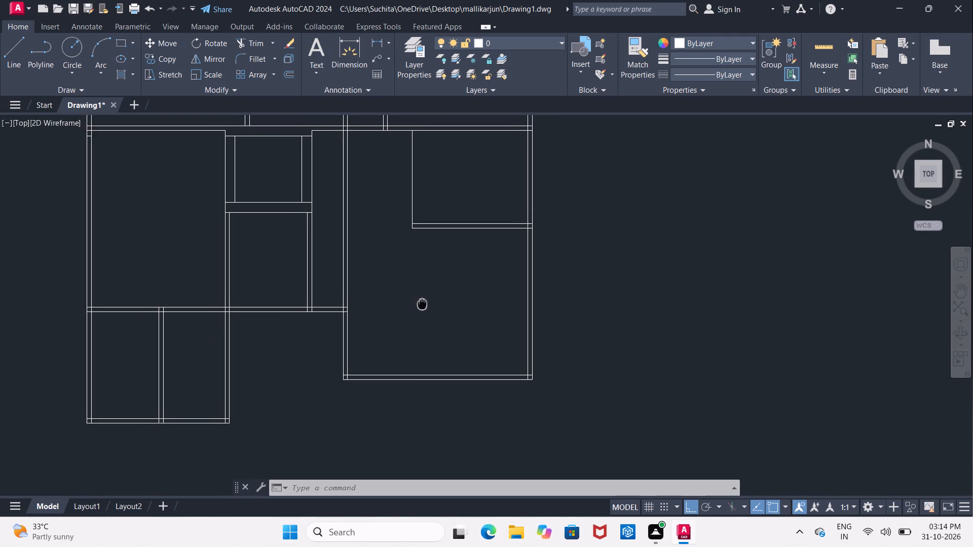
middle_drag(423, 304, 438, 305)
scroll(438, 305, down, 1)
scroll(438, 305, up, 2)
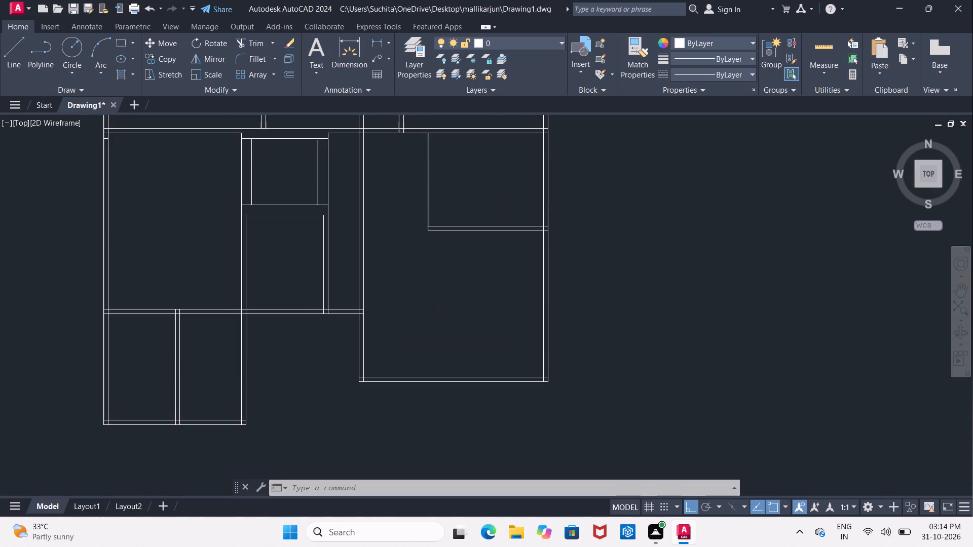
middle_drag(438, 305, 398, 316)
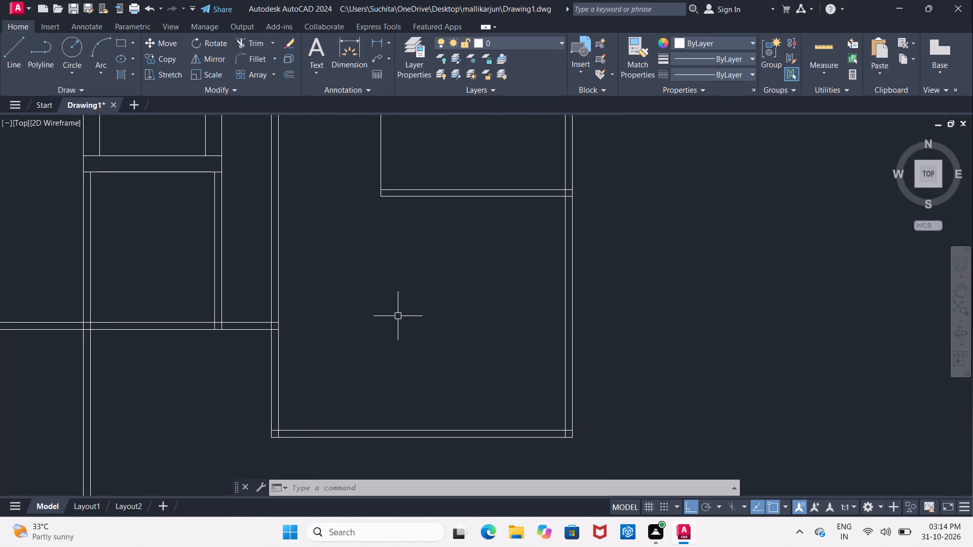
key(Escape)
scroll(397, 315, down, 2)
middle_drag(397, 315, 385, 306)
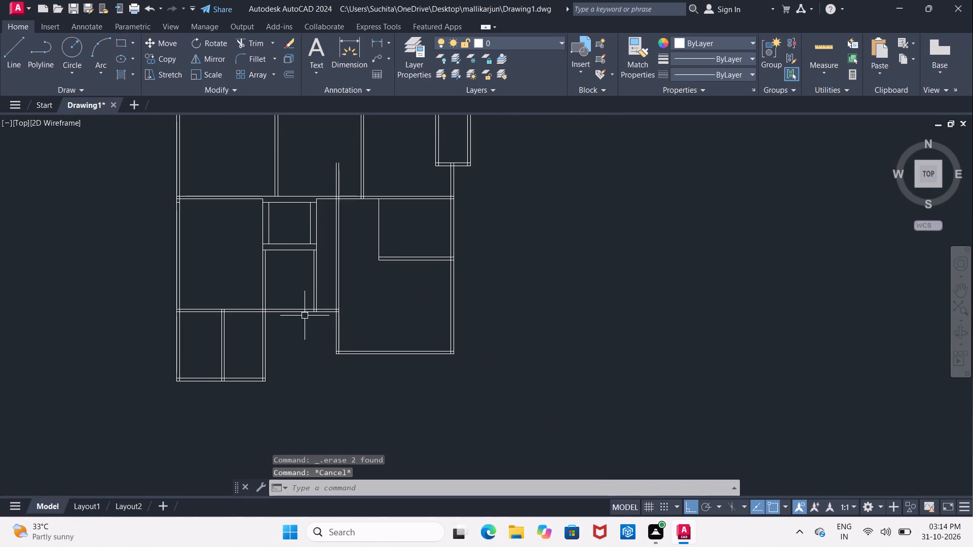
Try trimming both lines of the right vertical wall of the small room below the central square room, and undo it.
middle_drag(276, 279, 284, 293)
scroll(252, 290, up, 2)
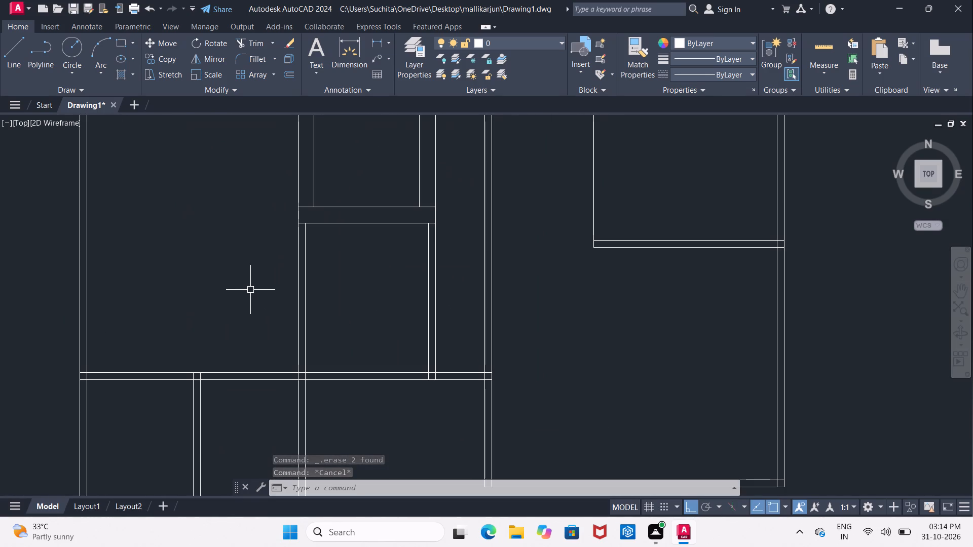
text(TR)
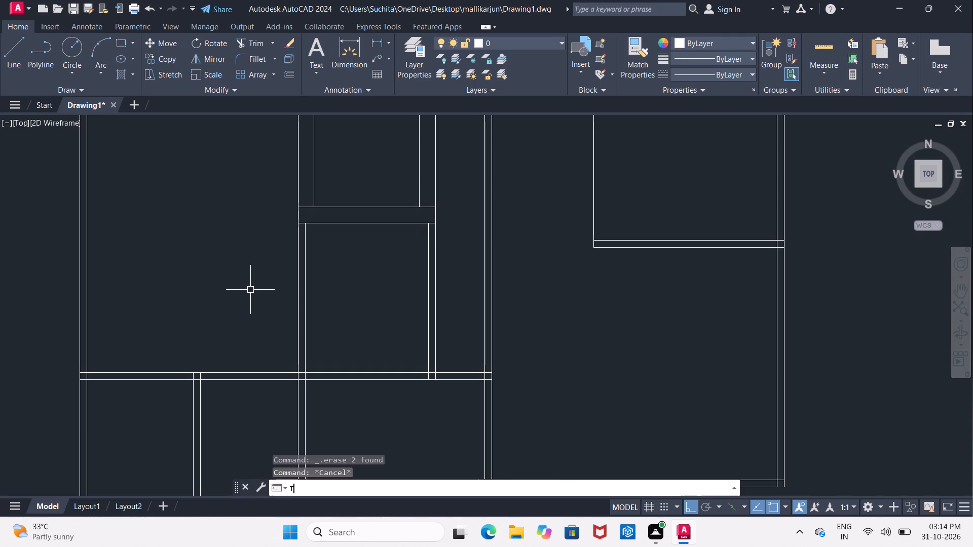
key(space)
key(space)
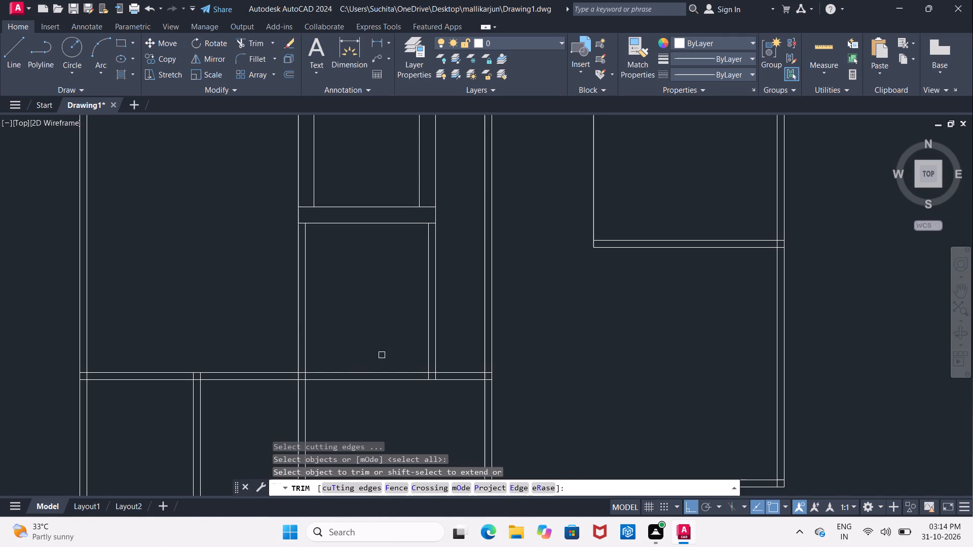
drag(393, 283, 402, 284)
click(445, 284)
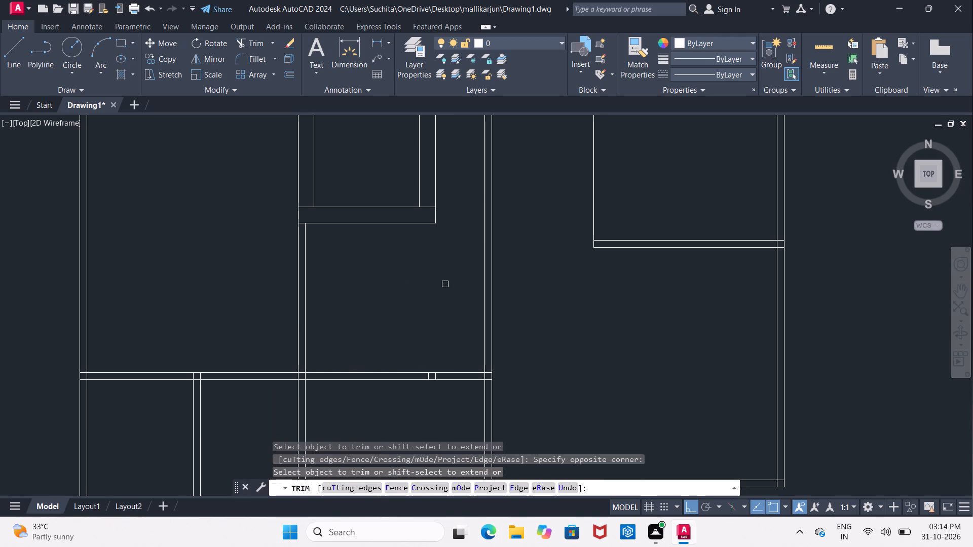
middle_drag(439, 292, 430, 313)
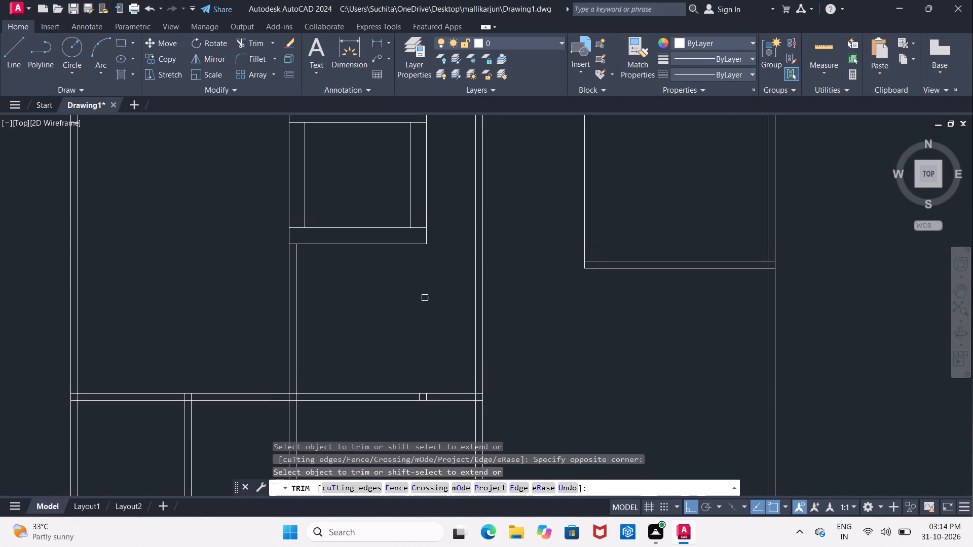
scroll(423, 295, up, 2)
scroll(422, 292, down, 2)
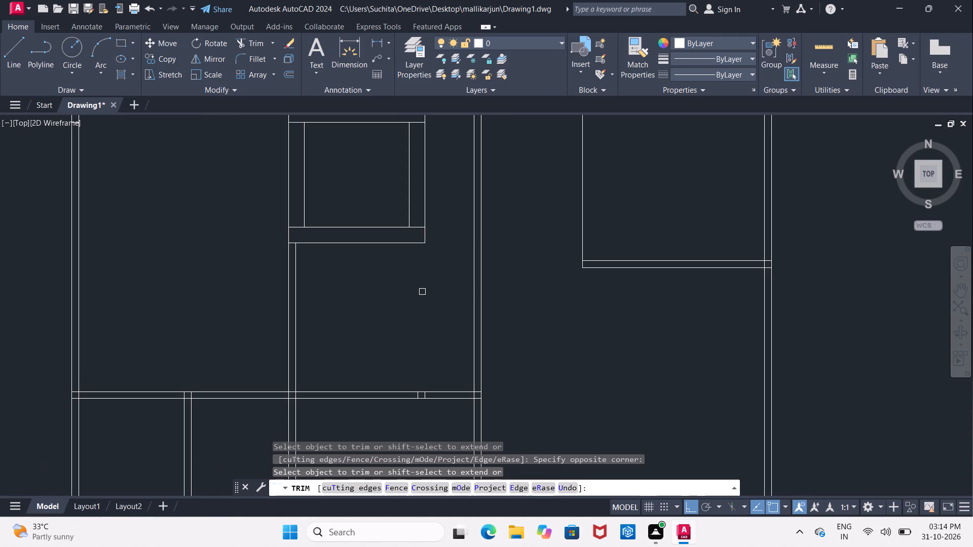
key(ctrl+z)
Extend both lines of the short horizontal wall above the lower-right room leftward to that room's left vertical wall.
middle_drag(410, 291, 407, 296)
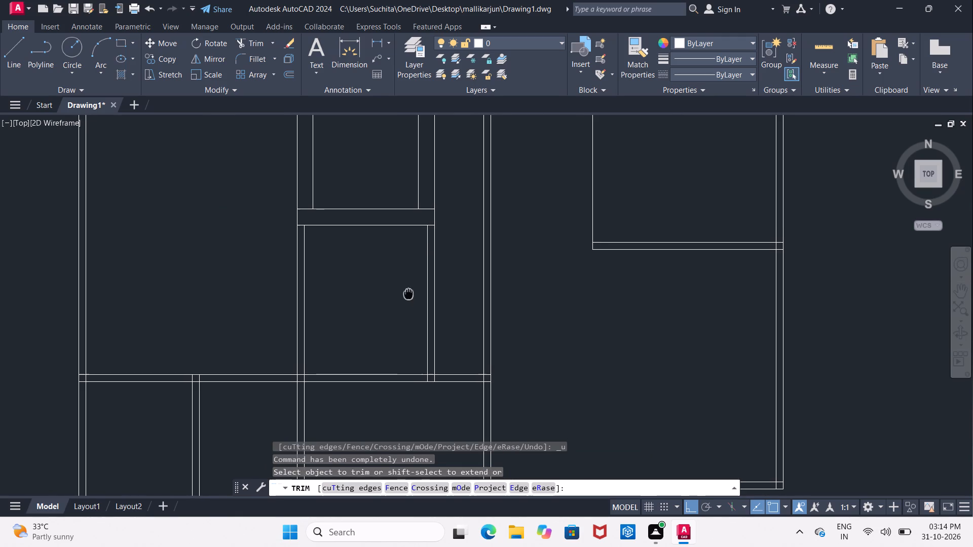
middle_drag(407, 296, 383, 311)
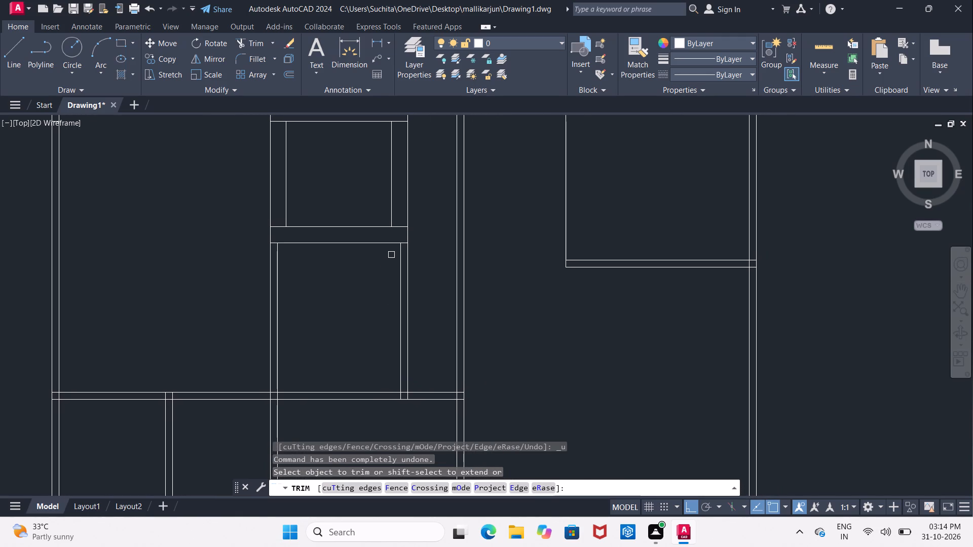
scroll(389, 284, down, 2)
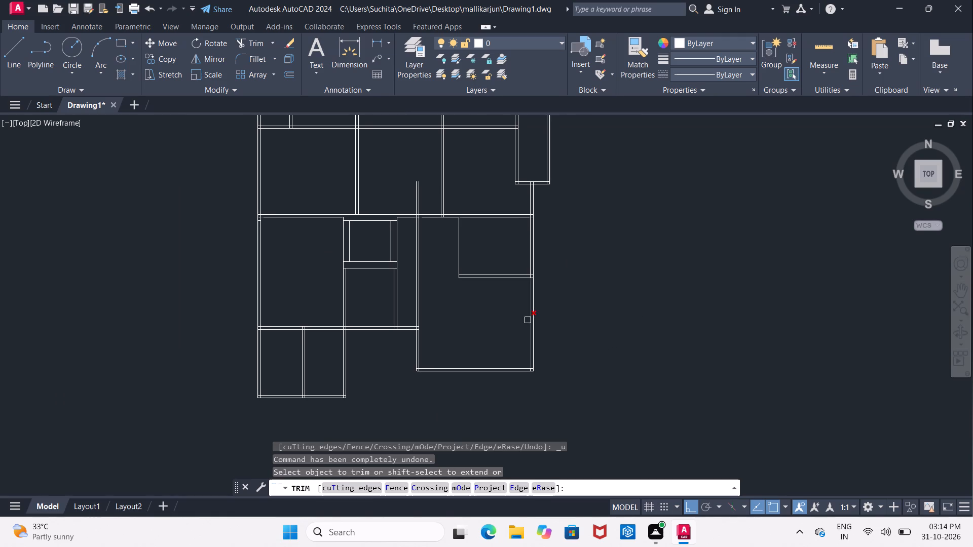
scroll(477, 278, up, 2)
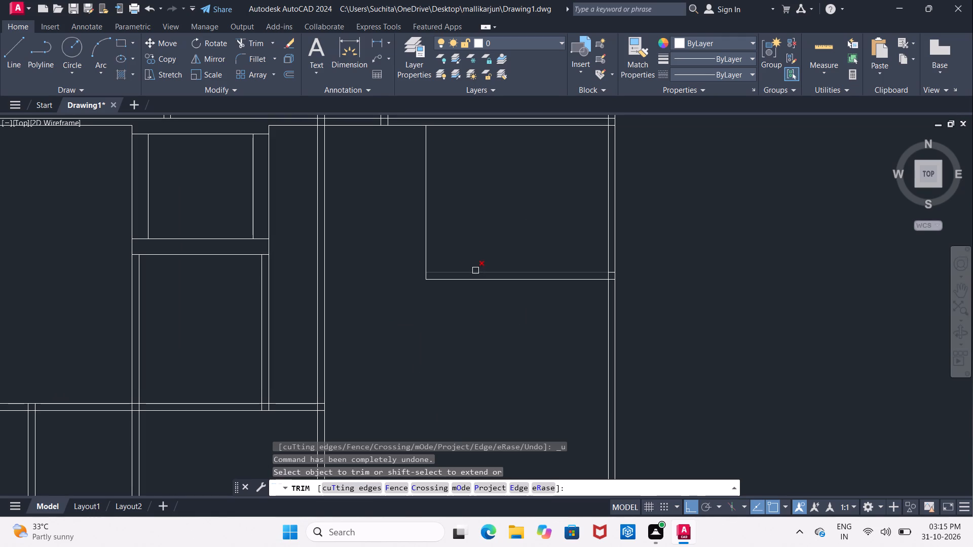
shift+click(471, 270)
shift+click(457, 270)
shift+click(458, 281)
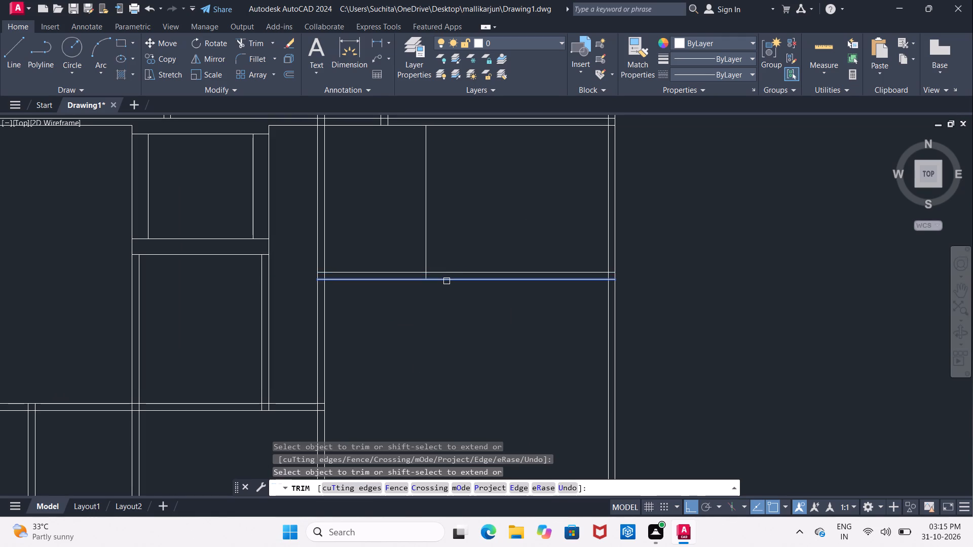
shift+click(443, 281)
scroll(405, 352, down, 1)
key(Escape)
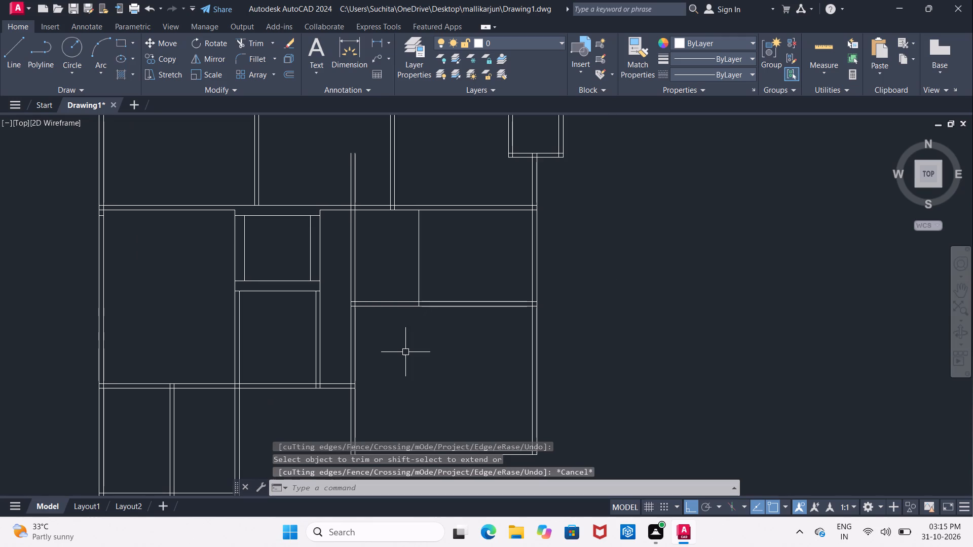
Examine the whole floor plan and the wall junctions around the bottom row and lower-right room.
middle_drag(407, 352, 394, 322)
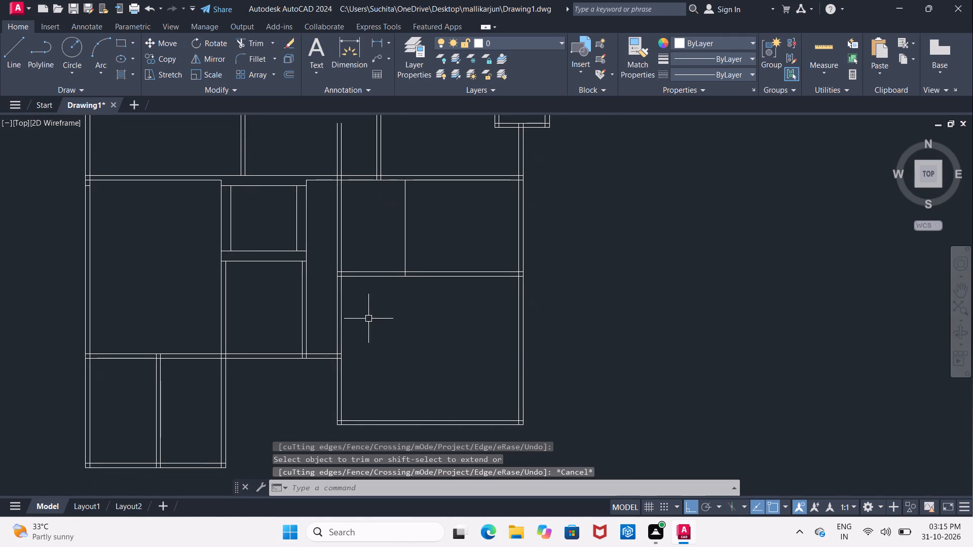
scroll(368, 319, up, 1)
scroll(368, 319, down, 2)
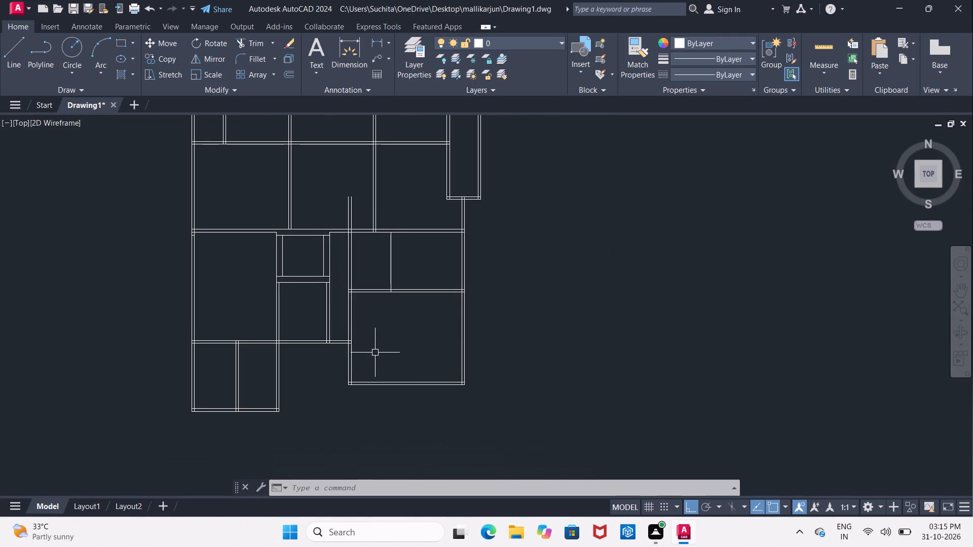
scroll(385, 346, up, 1)
middle_drag(370, 339, 370, 340)
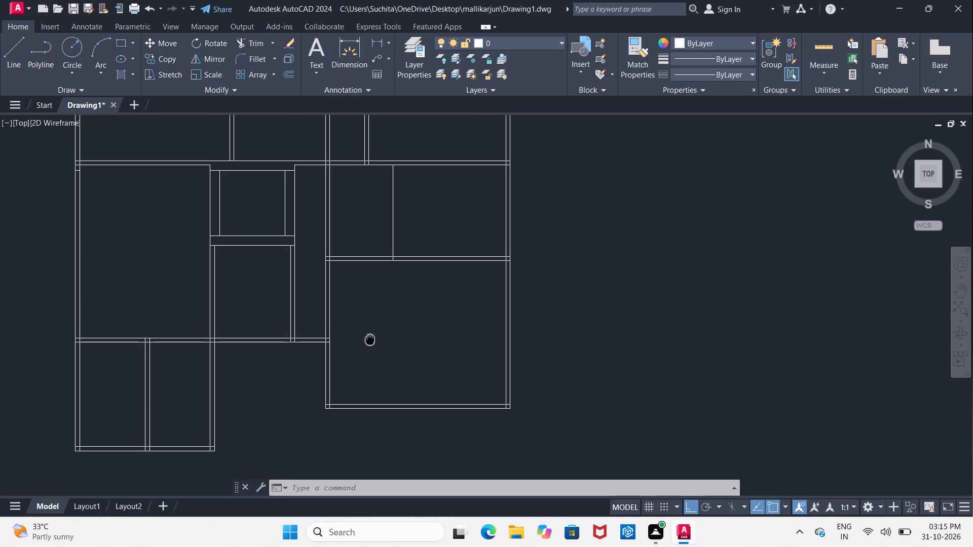
middle_drag(370, 340, 396, 349)
scroll(396, 349, down, 2)
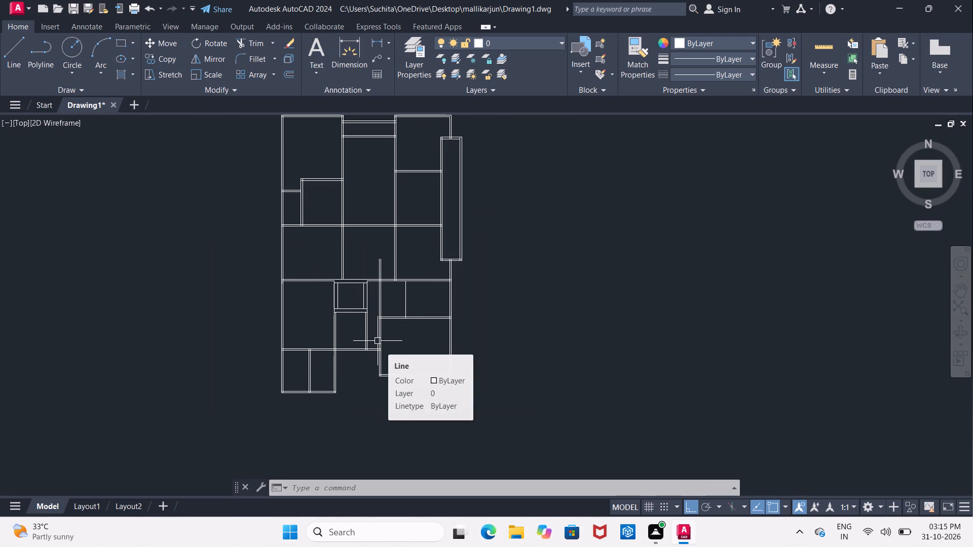
middle_drag(466, 347, 453, 353)
scroll(372, 360, up, 3)
middle_drag(390, 365, 483, 305)
key(Escape)
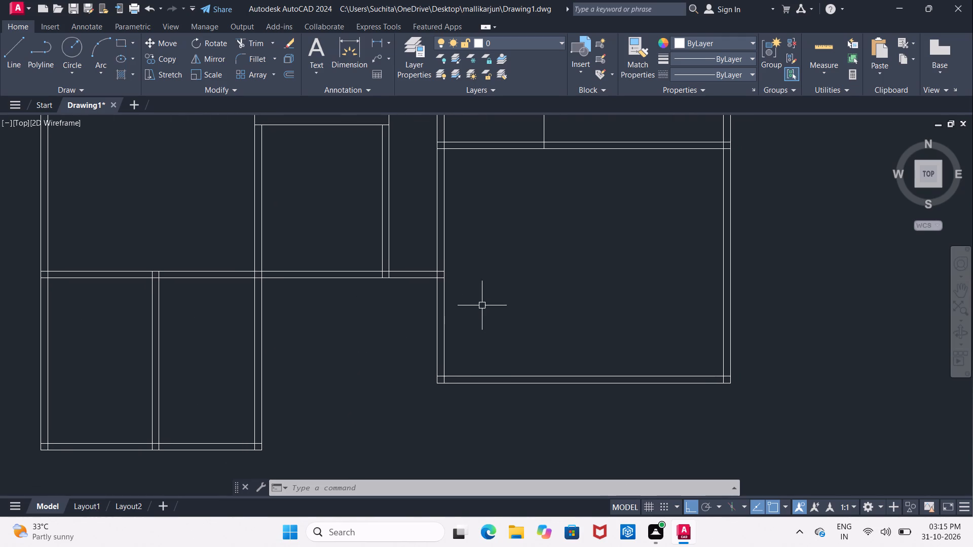
Examine the lower-right room and the neighbouring bottom-row walls of the floor plan.
scroll(478, 307, down, 3)
middle_drag(479, 301, 453, 307)
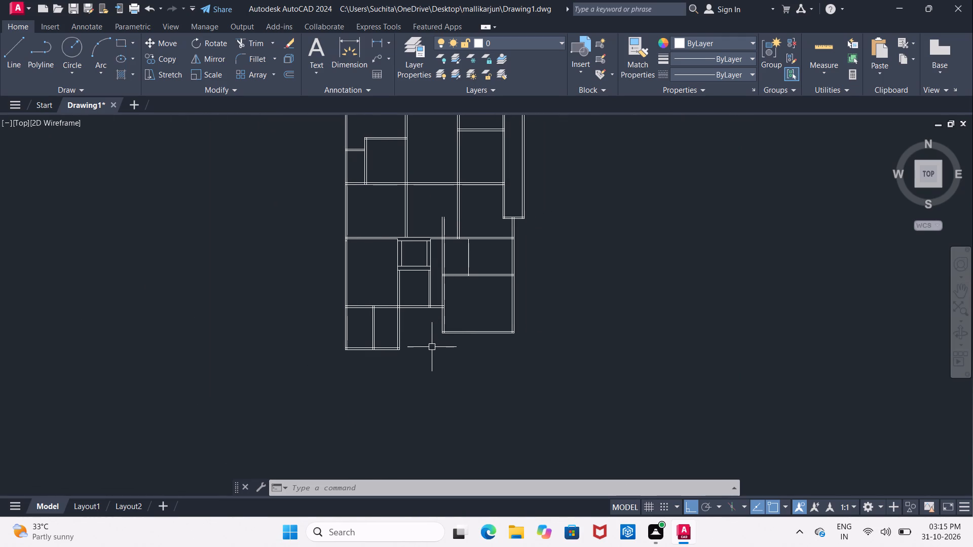
scroll(502, 320, up, 1)
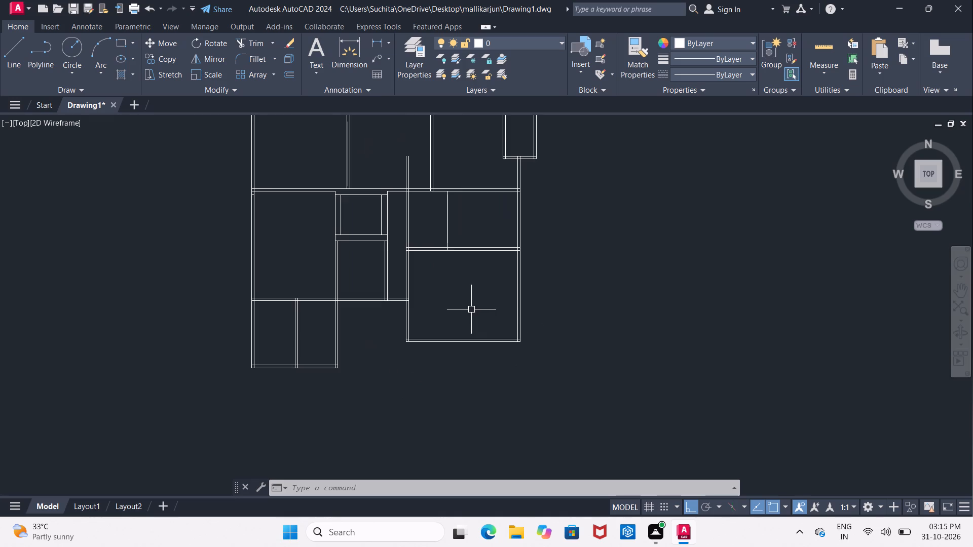
scroll(471, 309, up, 1)
middle_drag(471, 312, 404, 348)
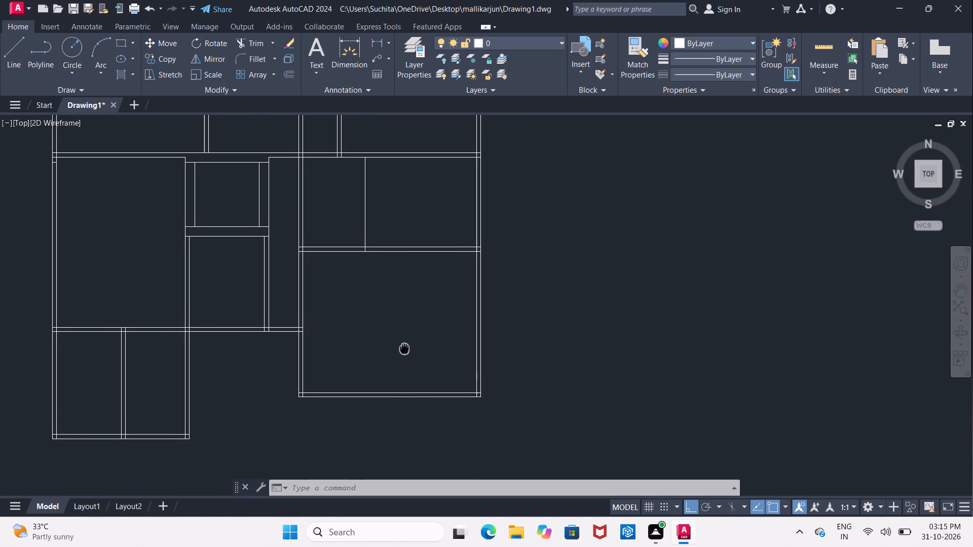
middle_drag(404, 348, 405, 336)
middle_drag(407, 340, 399, 308)
key(Escape)
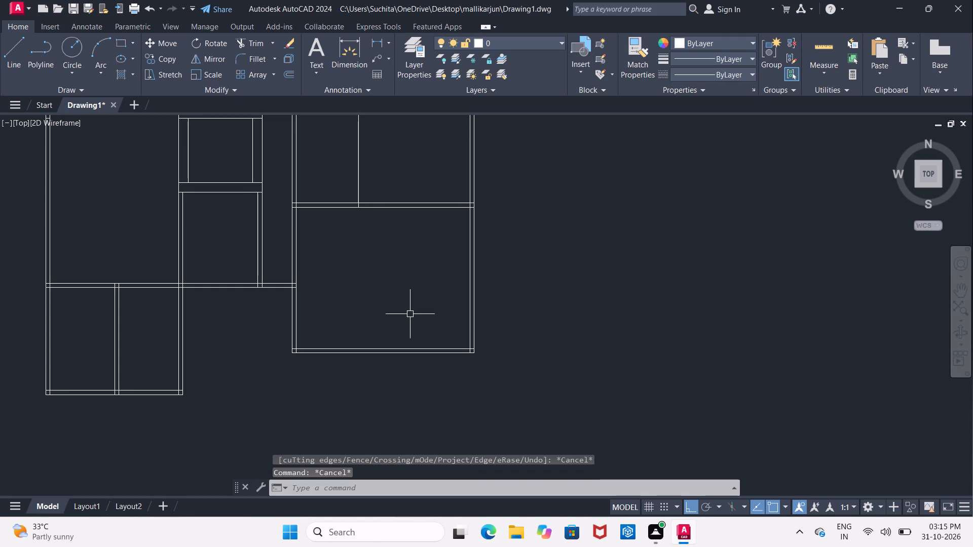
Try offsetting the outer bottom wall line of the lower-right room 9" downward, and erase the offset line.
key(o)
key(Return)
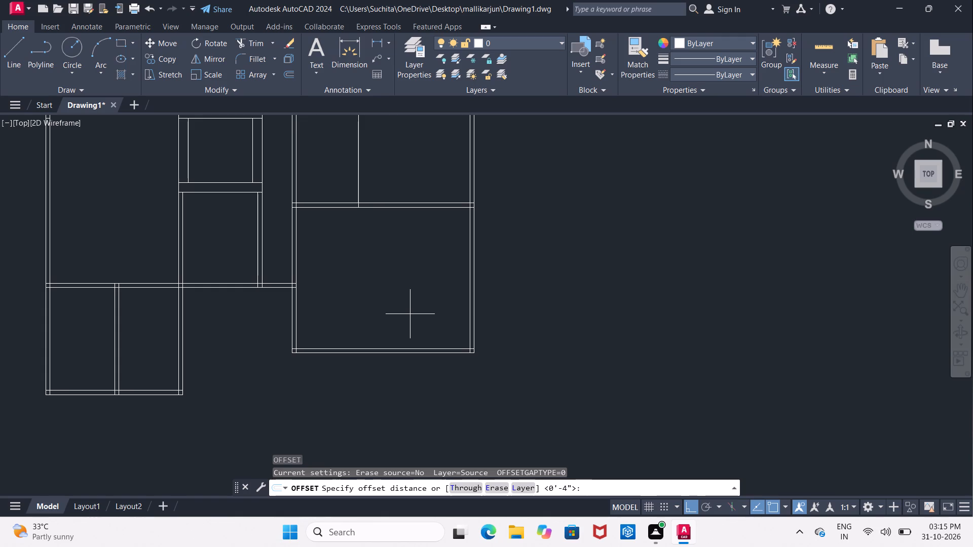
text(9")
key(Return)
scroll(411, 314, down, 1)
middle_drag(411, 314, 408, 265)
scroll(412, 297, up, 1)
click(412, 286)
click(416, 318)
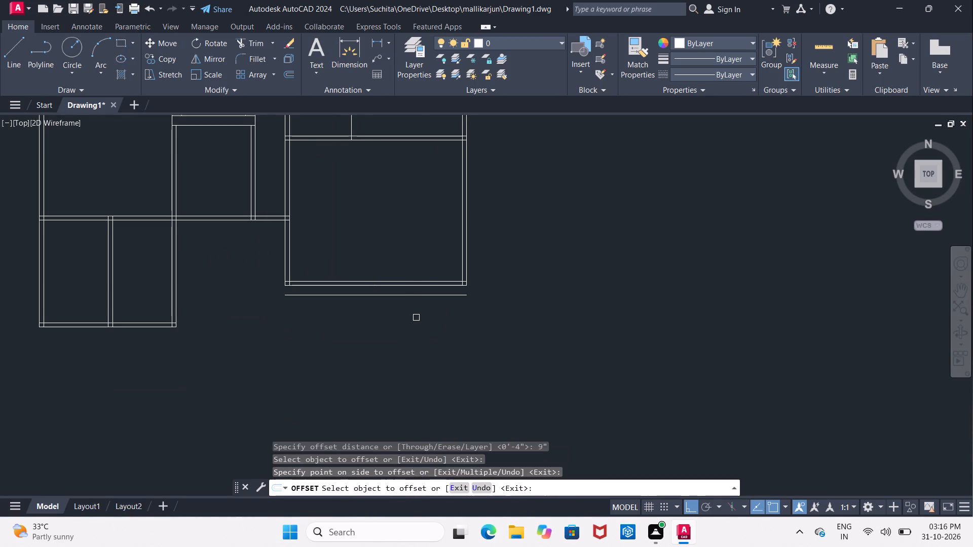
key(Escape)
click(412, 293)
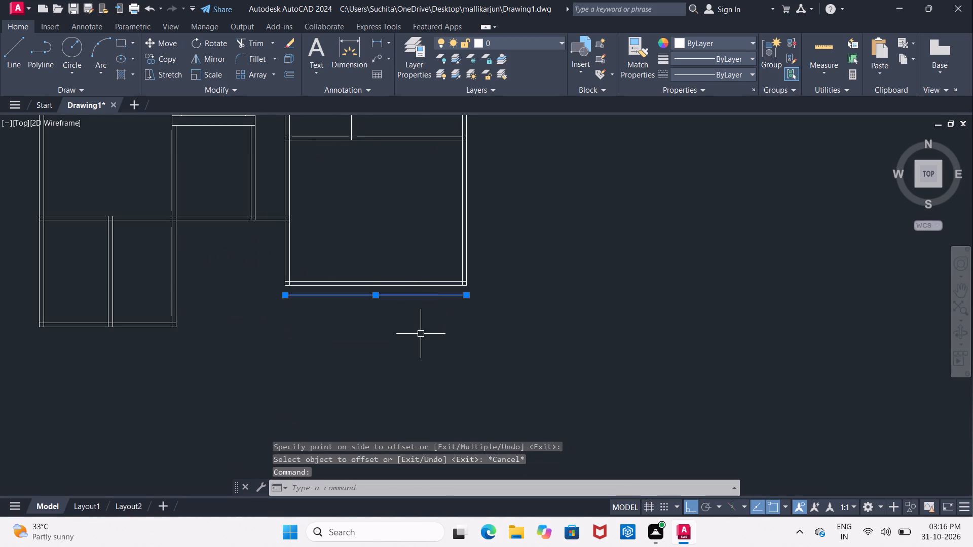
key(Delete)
Offset the outer bottom wall line of the lower-right room 9' downward.
key(o)
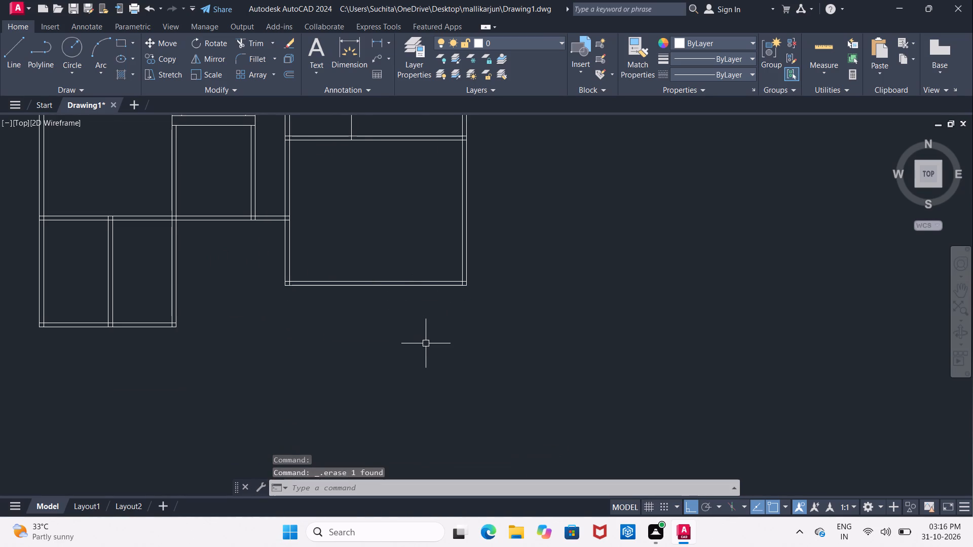
key(Return)
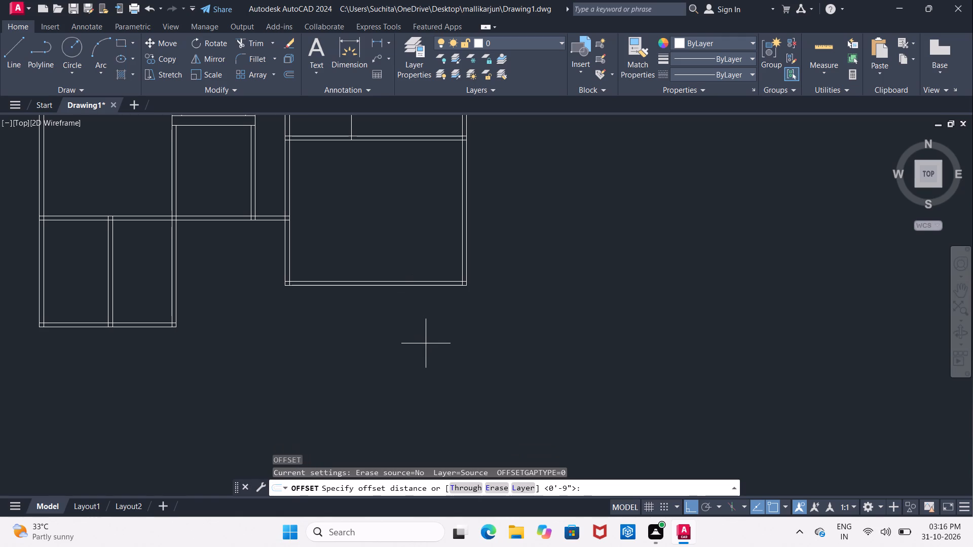
text(9')
key(Return)
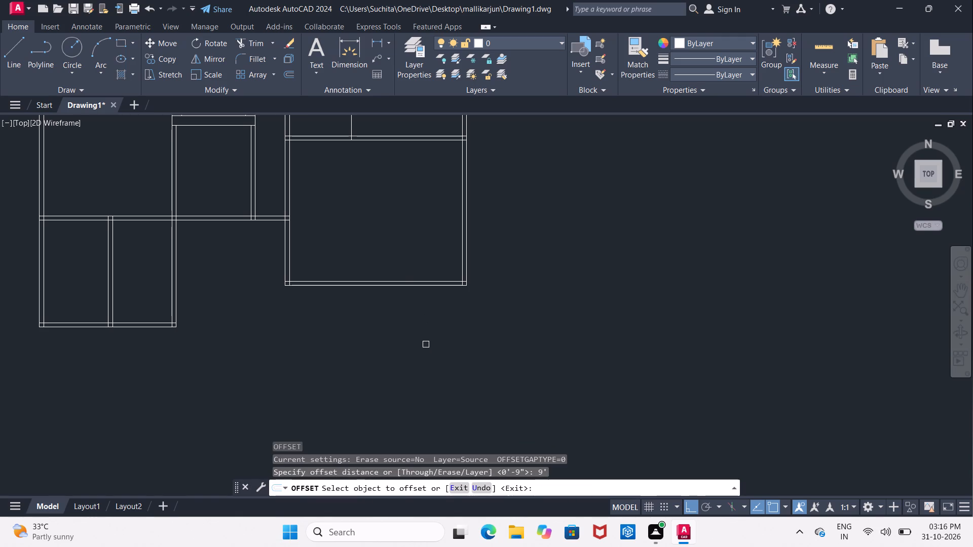
click(441, 286)
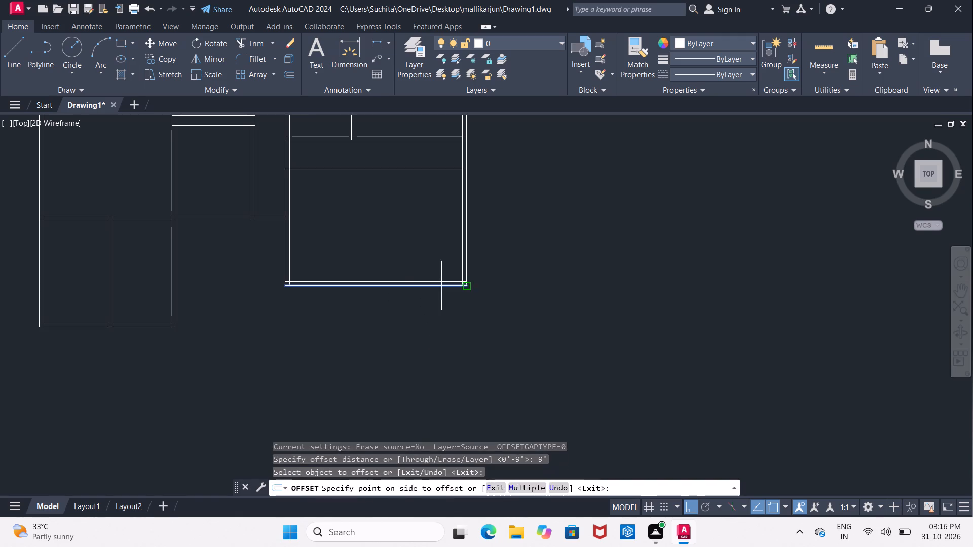
click(447, 326)
key(Escape)
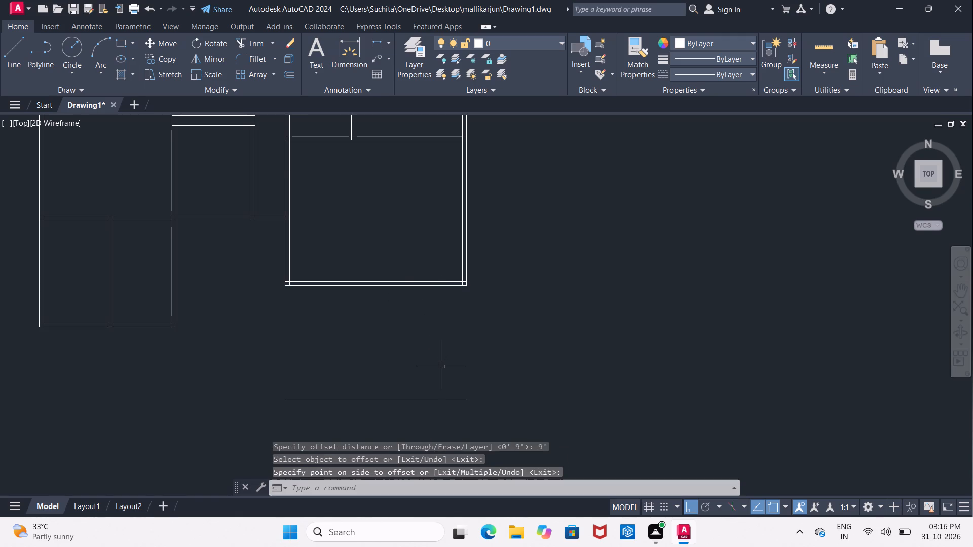
Extend both lines of the lower-right room's right vertical wall down to the offset line 9' below the room.
text(EX)
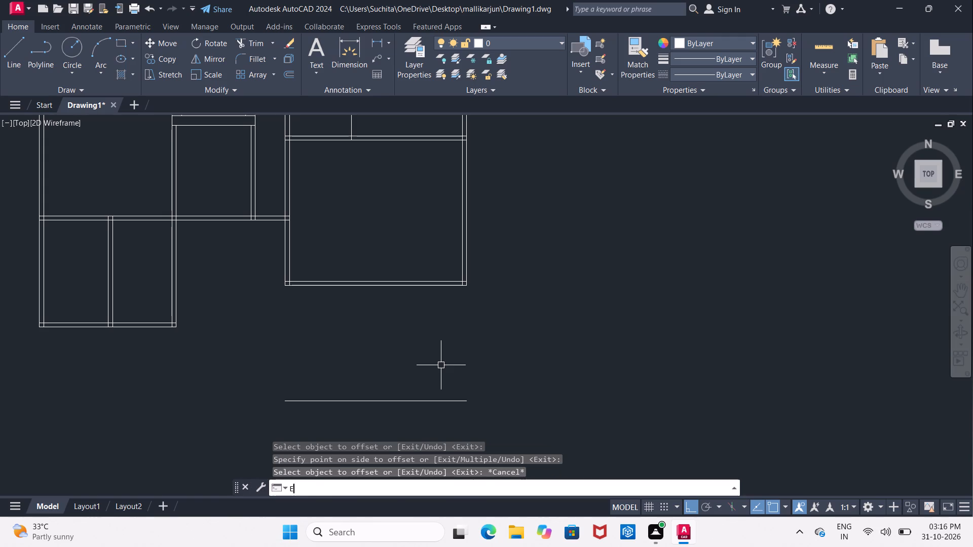
key(space)
key(space)
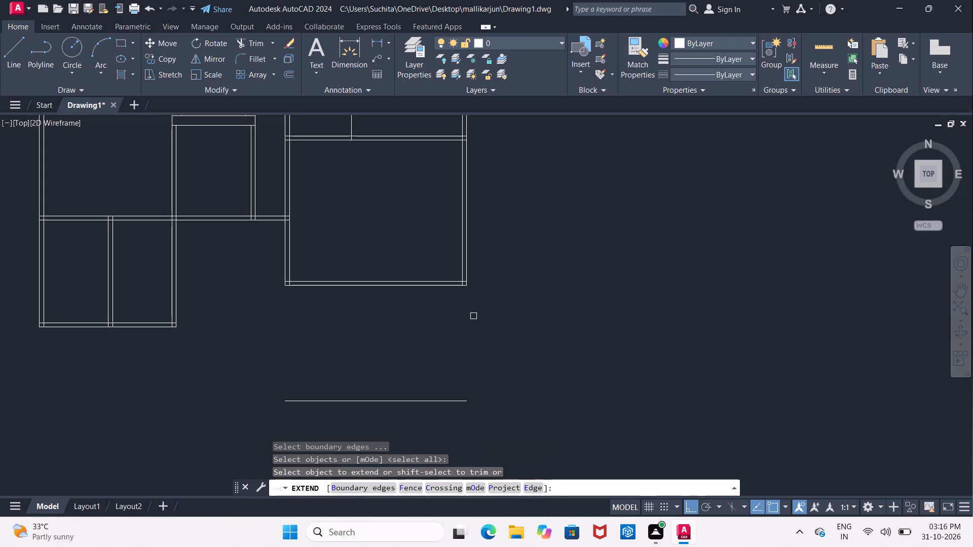
middle_drag(473, 316, 473, 322)
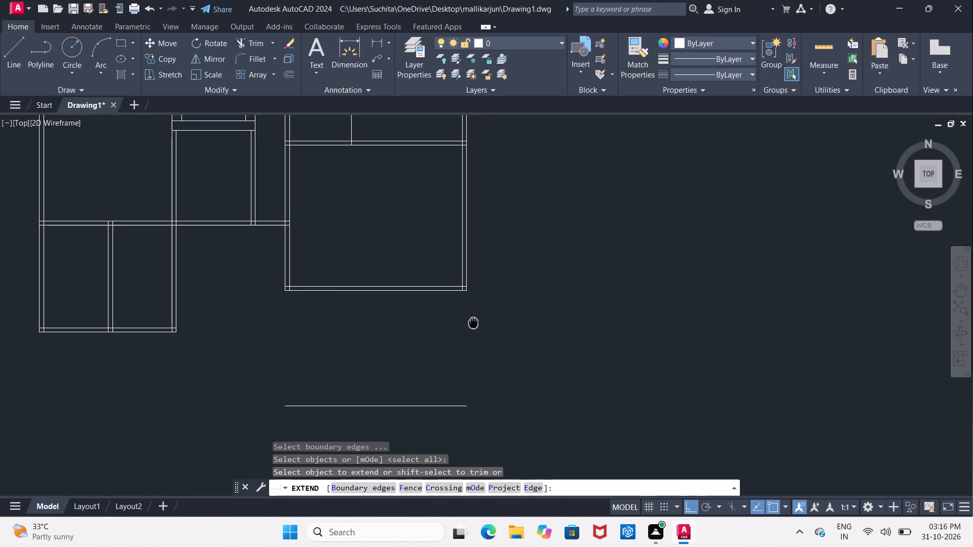
middle_drag(473, 322, 473, 323)
scroll(473, 323, down, 2)
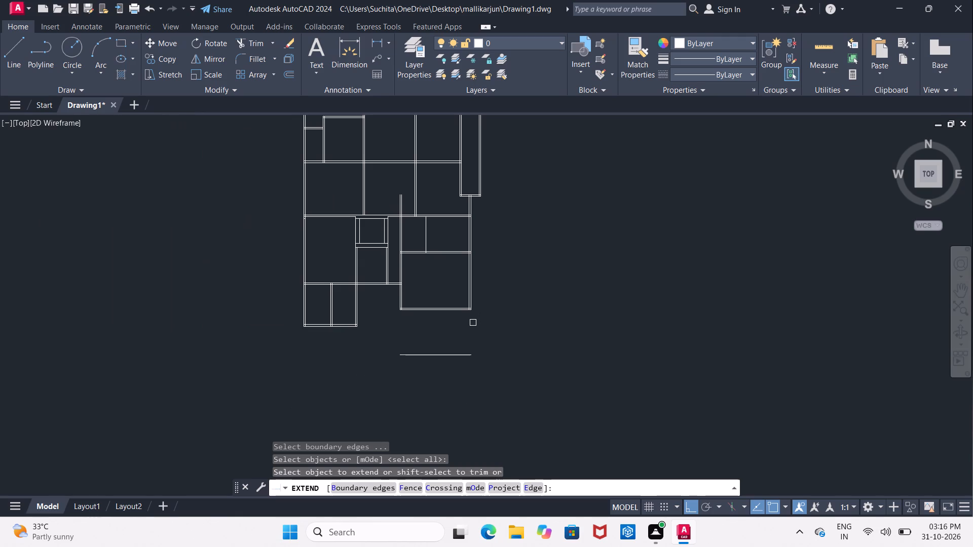
middle_drag(473, 325, 475, 358)
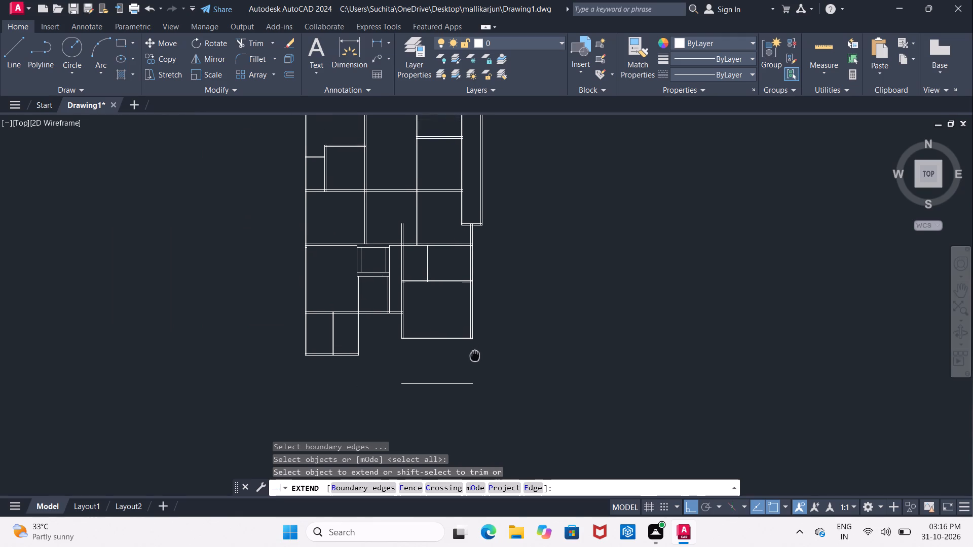
middle_drag(475, 358, 476, 365)
middle_drag(464, 269, 459, 325)
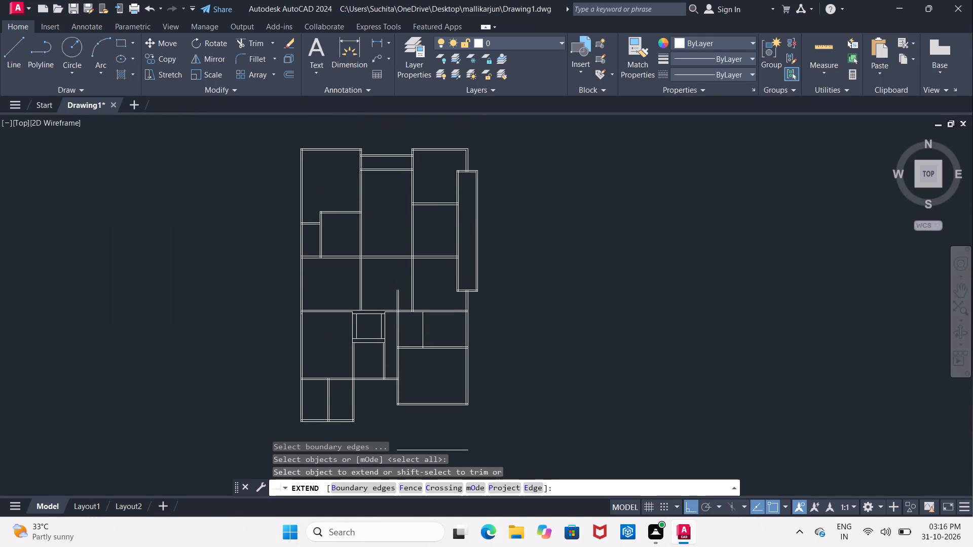
middle_drag(459, 325, 459, 309)
scroll(459, 309, up, 1)
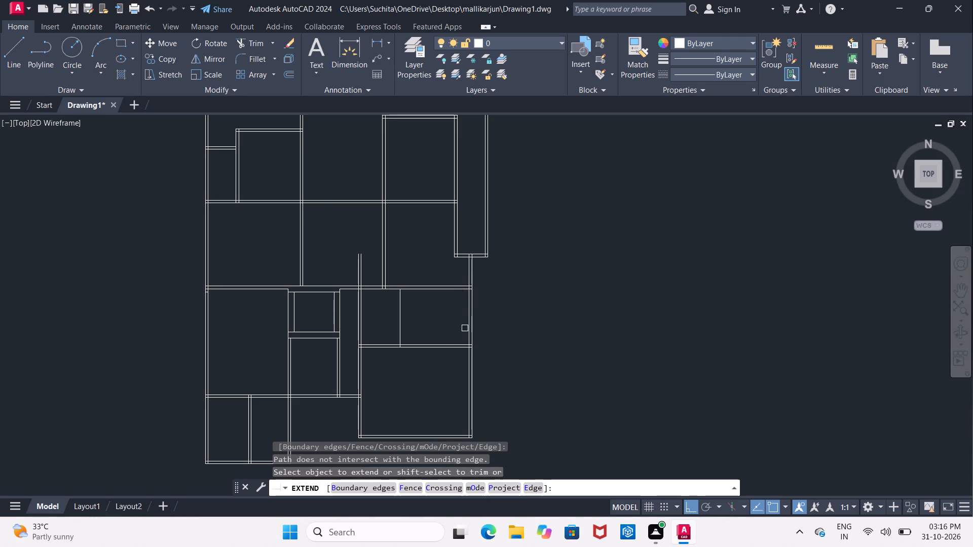
scroll(464, 325, down, 1)
scroll(464, 318, up, 2)
scroll(464, 322, down, 1)
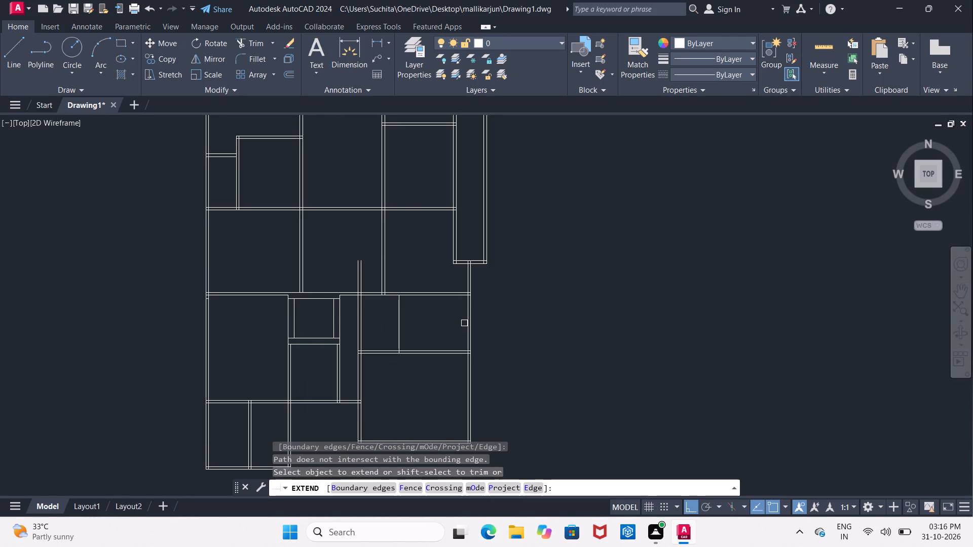
scroll(464, 323, down, 1)
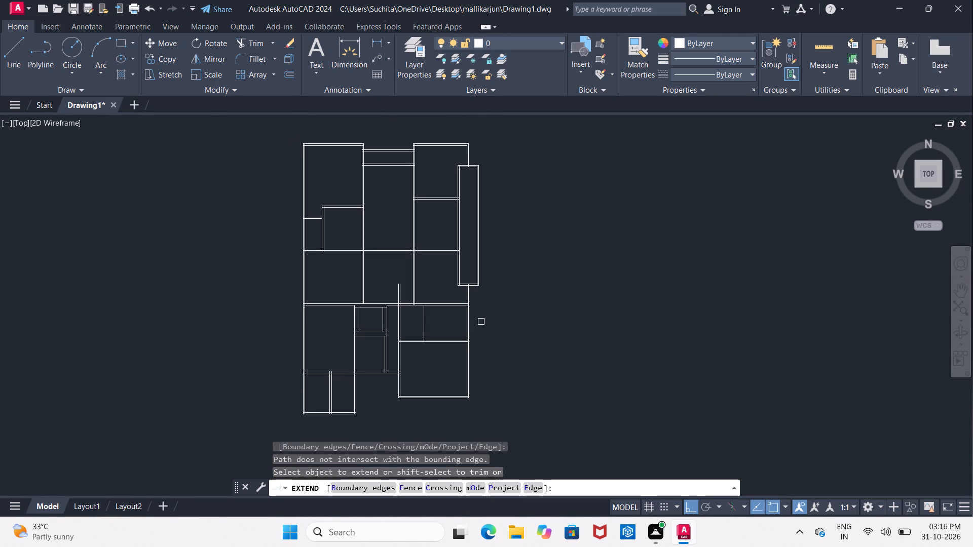
scroll(481, 306, up, 1)
middle_drag(481, 306, 489, 190)
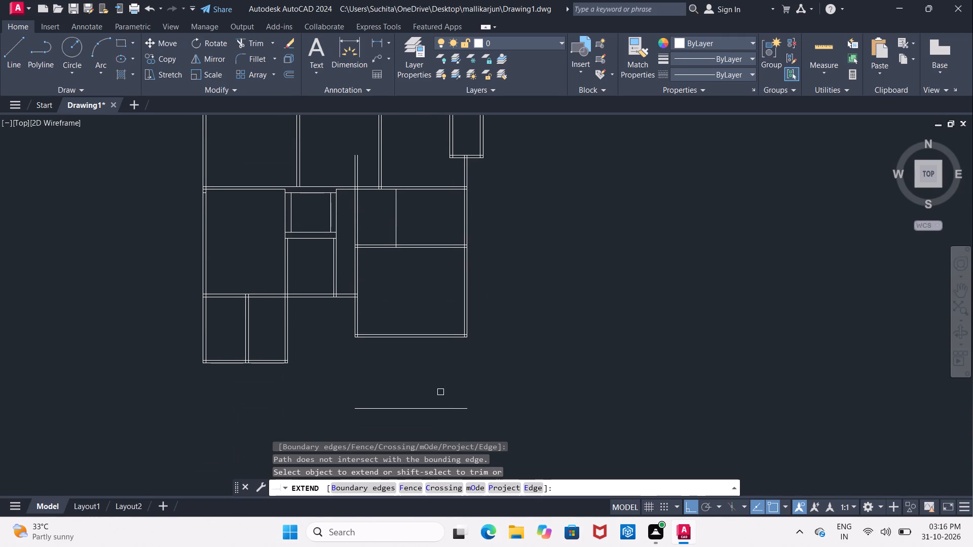
scroll(458, 372, up, 1)
middle_drag(456, 366, 448, 278)
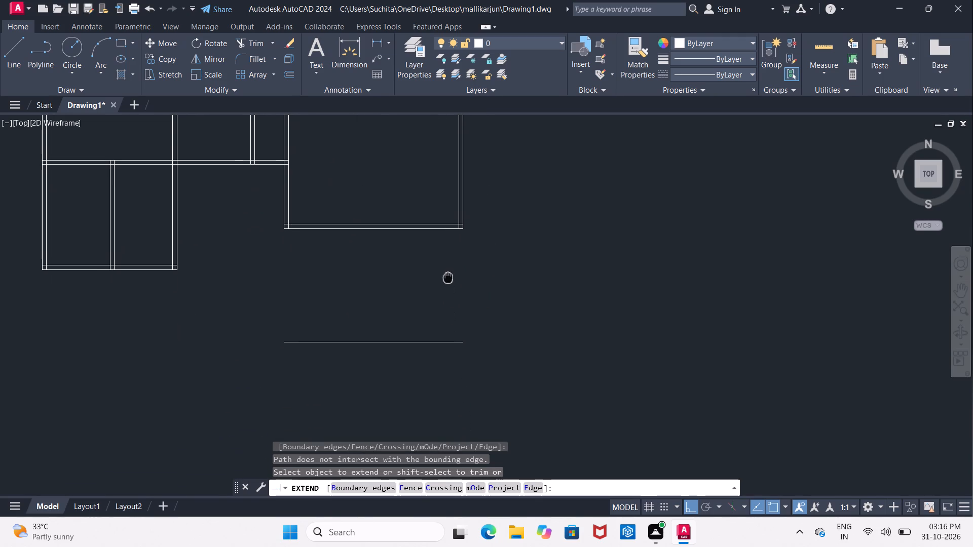
middle_drag(448, 278, 445, 283)
click(462, 212)
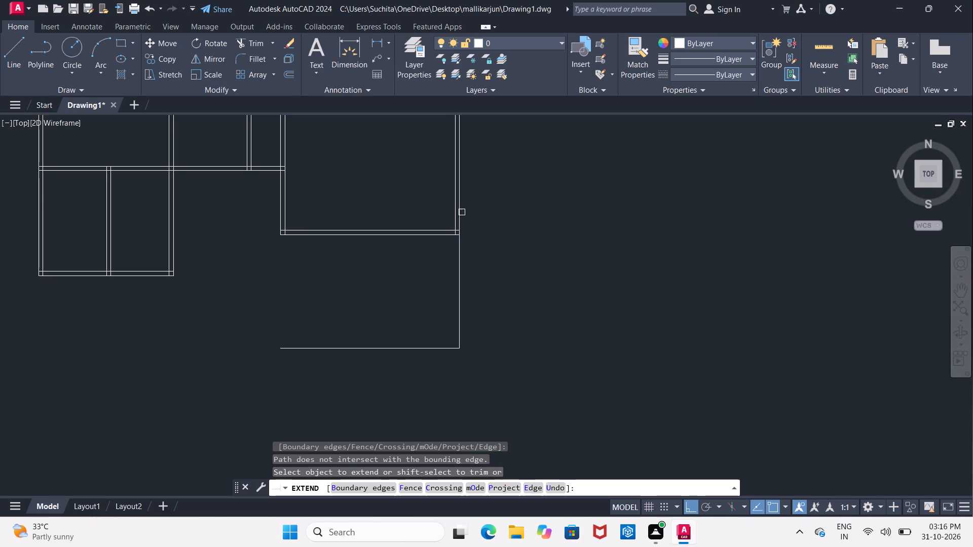
click(455, 214)
Examine the extended right wall, its corner with the new bottom line, and the surrounding rooms.
scroll(437, 303, up, 2)
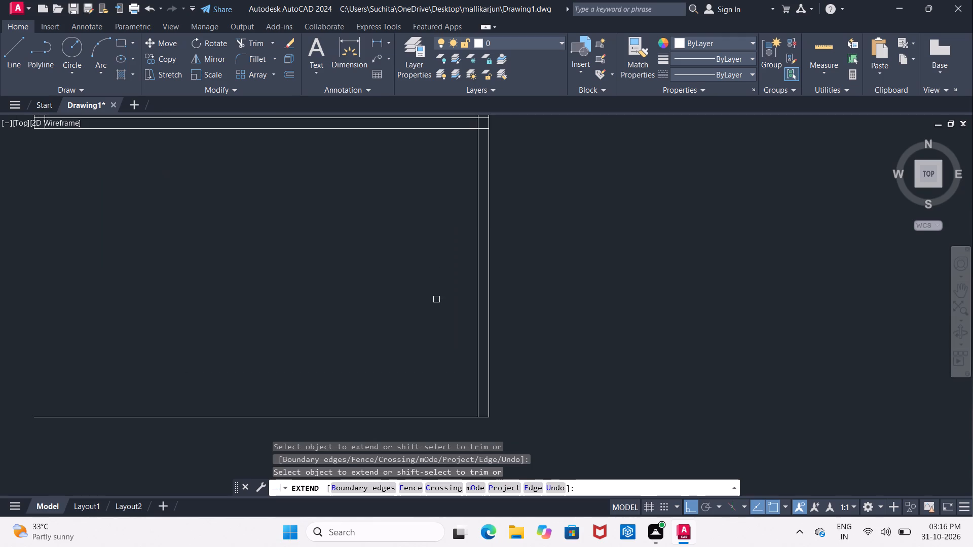
scroll(436, 302, down, 5)
scroll(436, 301, up, 3)
middle_drag(434, 299, 430, 309)
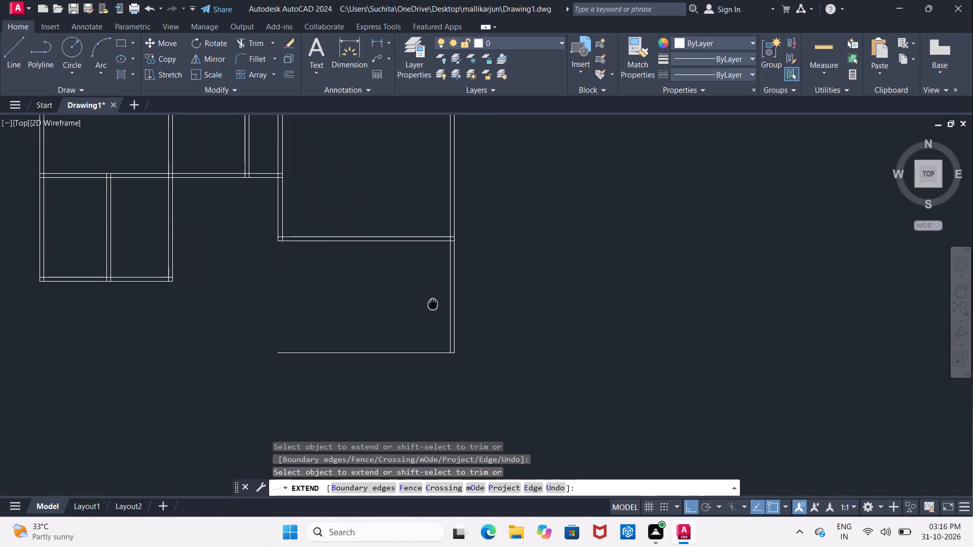
middle_drag(430, 309, 379, 353)
scroll(379, 353, down, 2)
scroll(378, 353, up, 1)
middle_drag(378, 353, 378, 355)
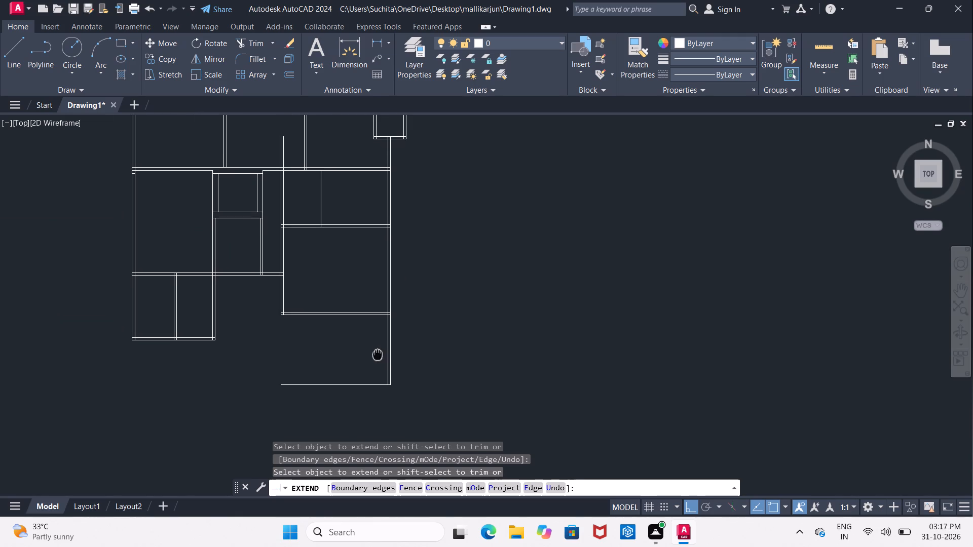
middle_drag(378, 355, 360, 381)
key(Escape)
middle_drag(359, 381, 382, 272)
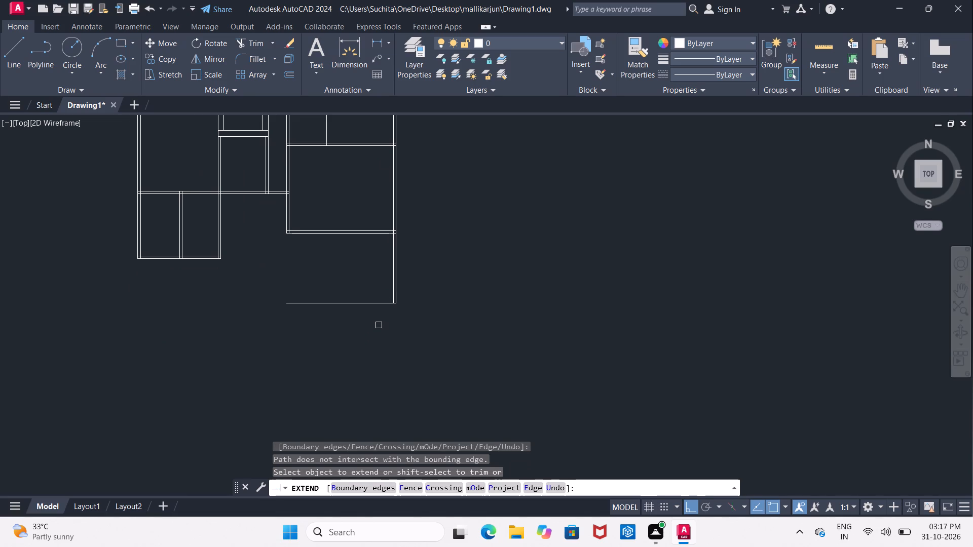
scroll(404, 305, up, 3)
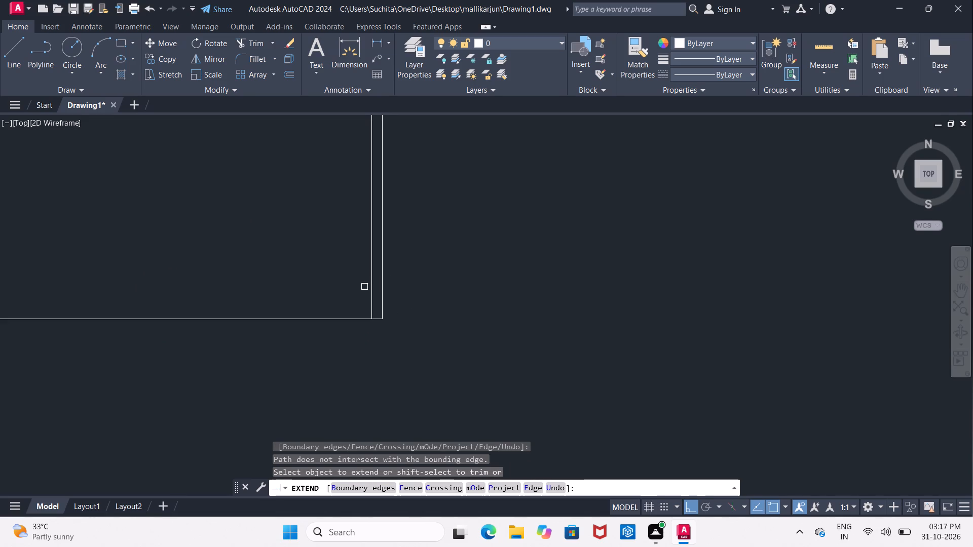
middle_drag(349, 285, 339, 317)
key(Escape)
Offset the outer line of the extended right vertical wall 2'6" to the right.
key(o)
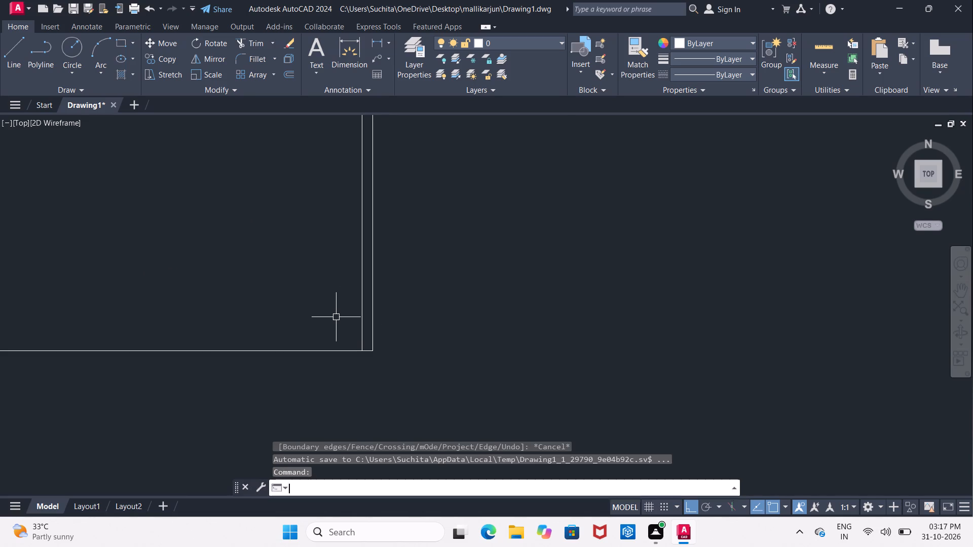
key(Return)
text(2'6")
key(Return)
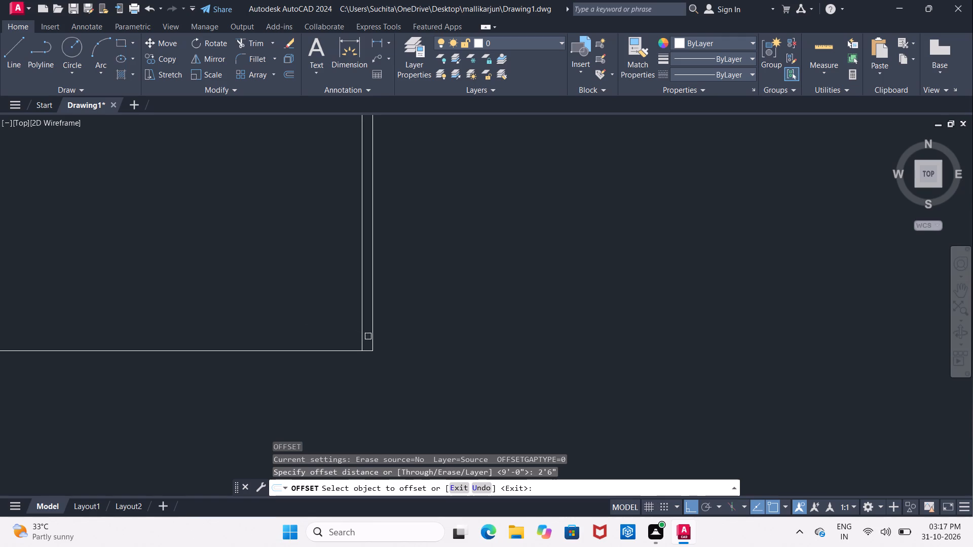
click(376, 335)
click(371, 335)
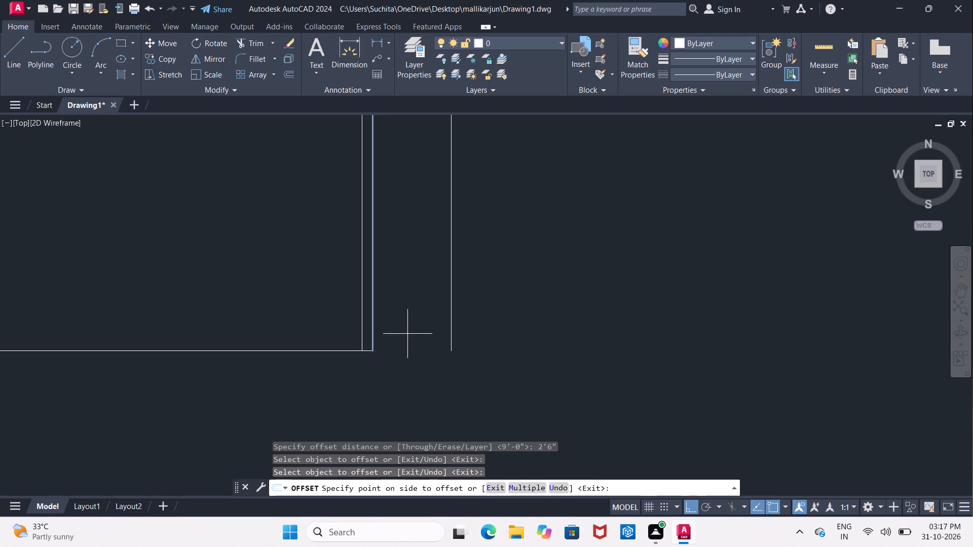
click(407, 334)
key(Return)
Offset the new vertical line 2'6" outside the right wall by 4" to the right to form a double-line wall.
key(Return)
text(4")
key(Return)
click(452, 319)
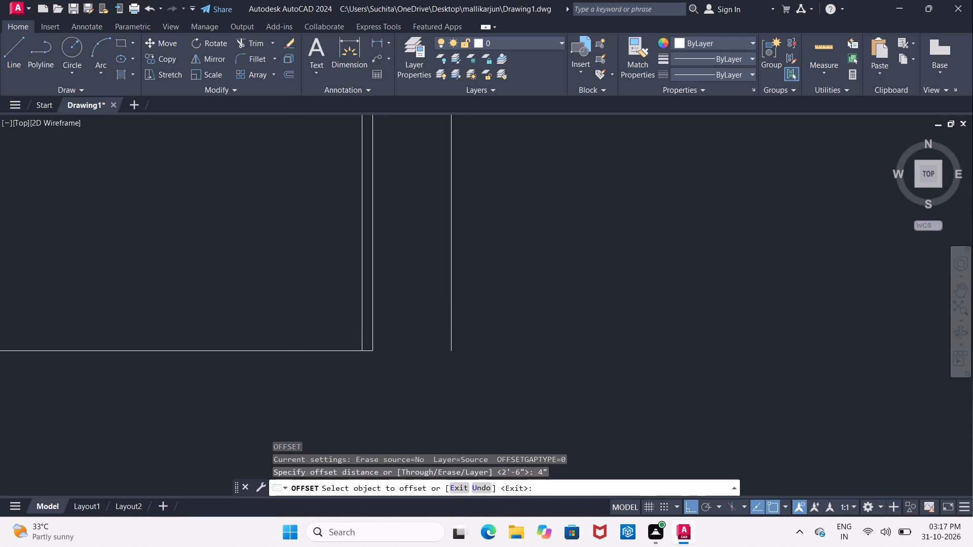
click(475, 323)
scroll(475, 323, down, 6)
scroll(478, 250, up, 2)
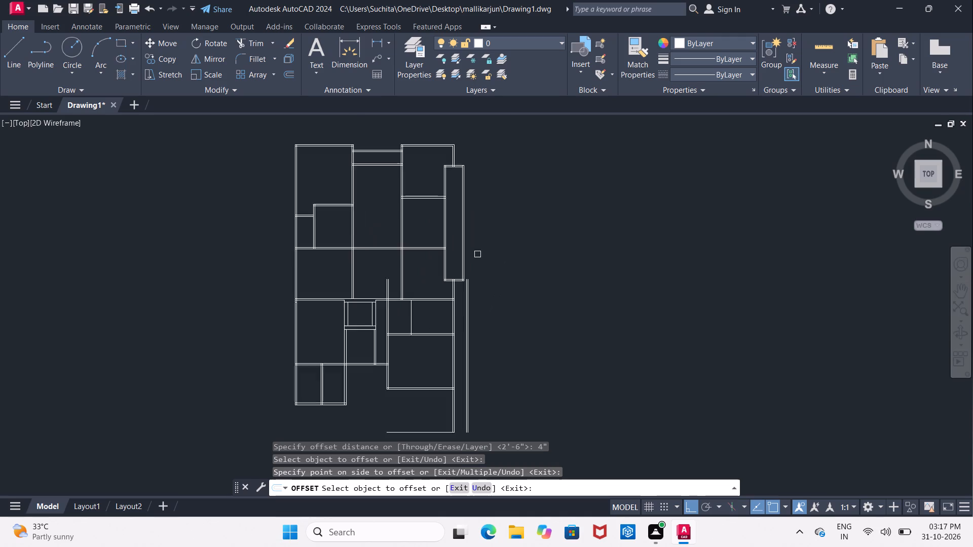
Erase both vertical lines of the double-line wall offset outside the lower-right room's right wall.
scroll(477, 254, up, 2)
middle_drag(463, 297, 478, 200)
key(Escape)
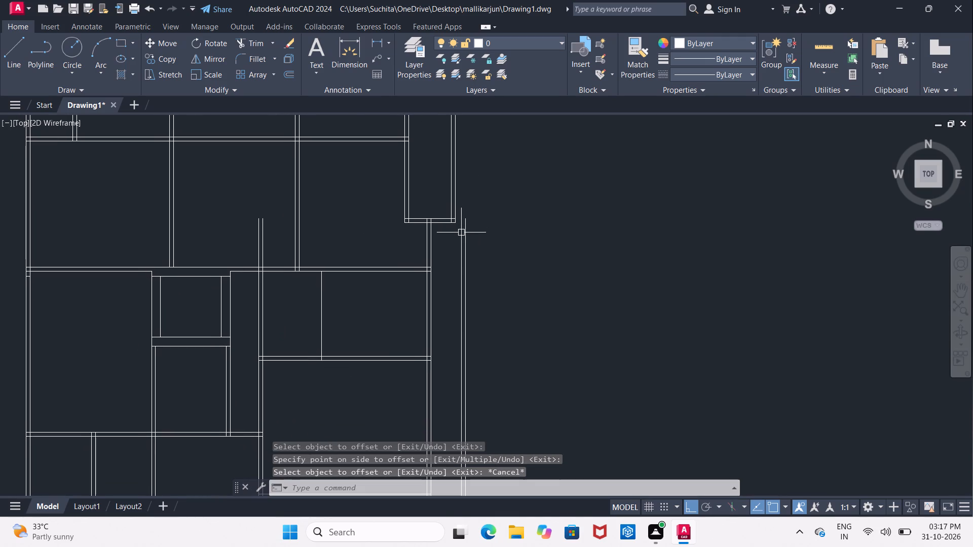
click(461, 234)
click(465, 243)
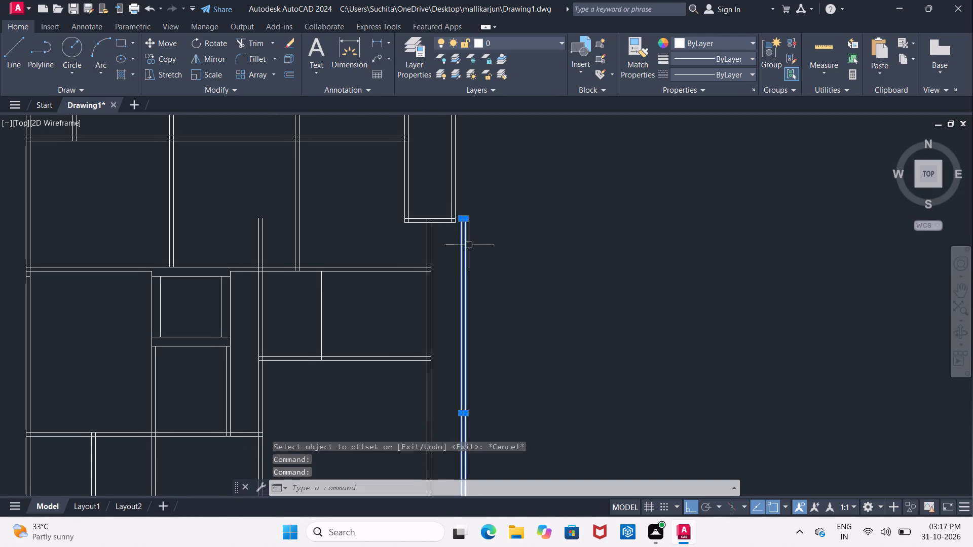
key(Delete)
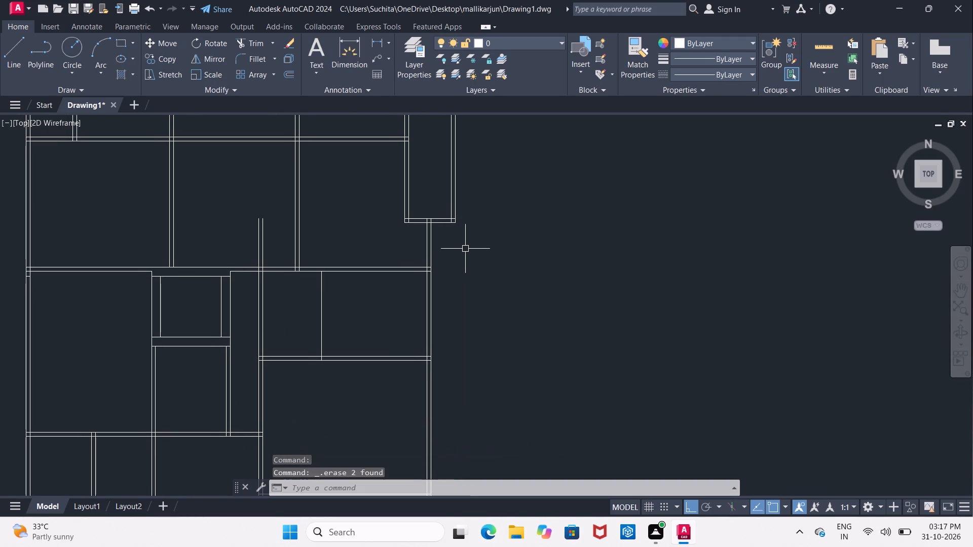
Examine the lower-right rooms, the space below them and the narrow rectangular strip on the plan's right side.
scroll(467, 261, down, 4)
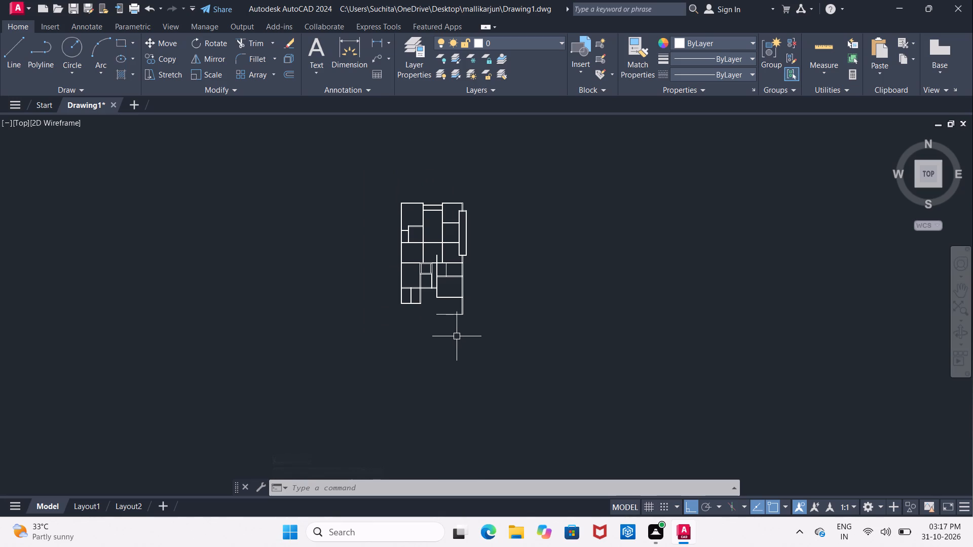
scroll(452, 339, up, 2)
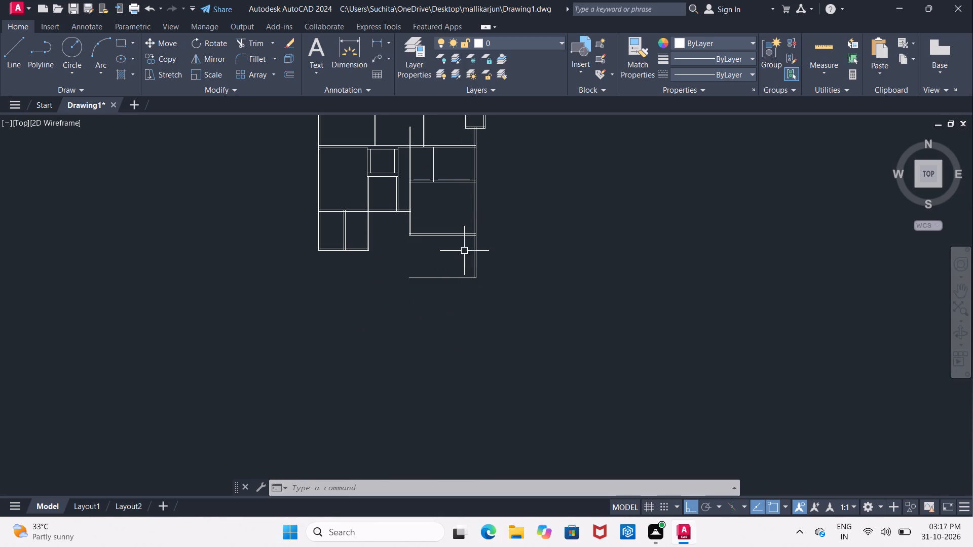
scroll(463, 242, up, 2)
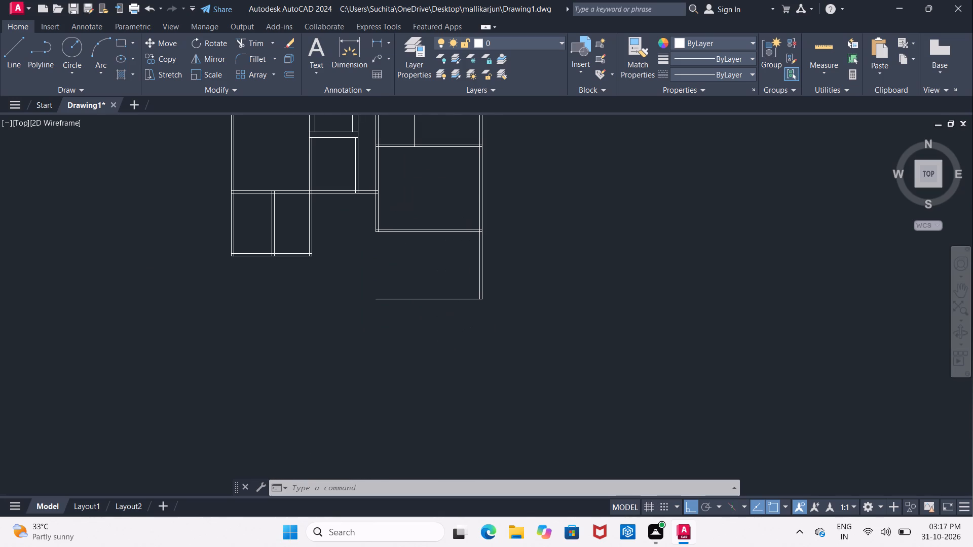
middle_drag(461, 245, 452, 259)
scroll(452, 260, down, 2)
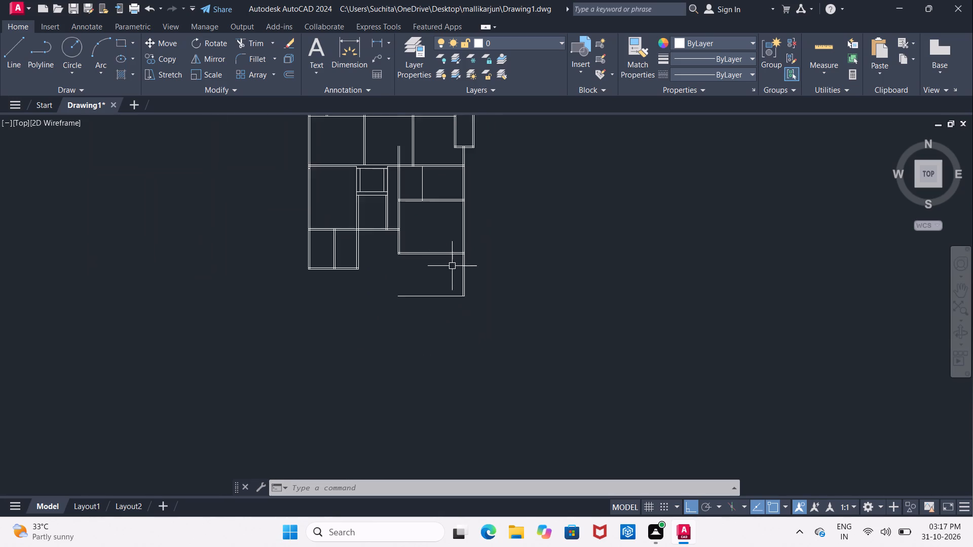
scroll(453, 267, down, 1)
scroll(461, 166, up, 4)
middle_drag(457, 178, 447, 209)
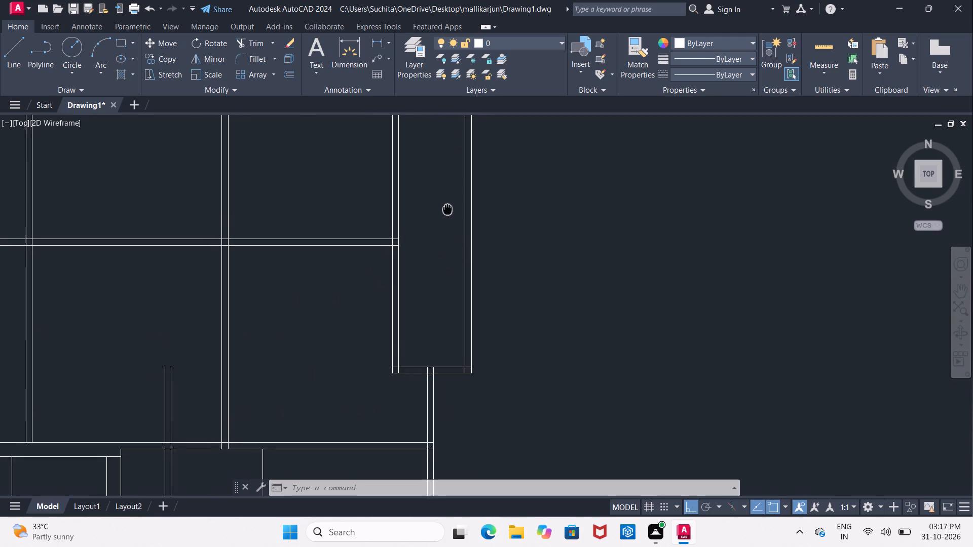
middle_drag(447, 209, 436, 206)
scroll(436, 206, down, 2)
scroll(430, 207, up, 3)
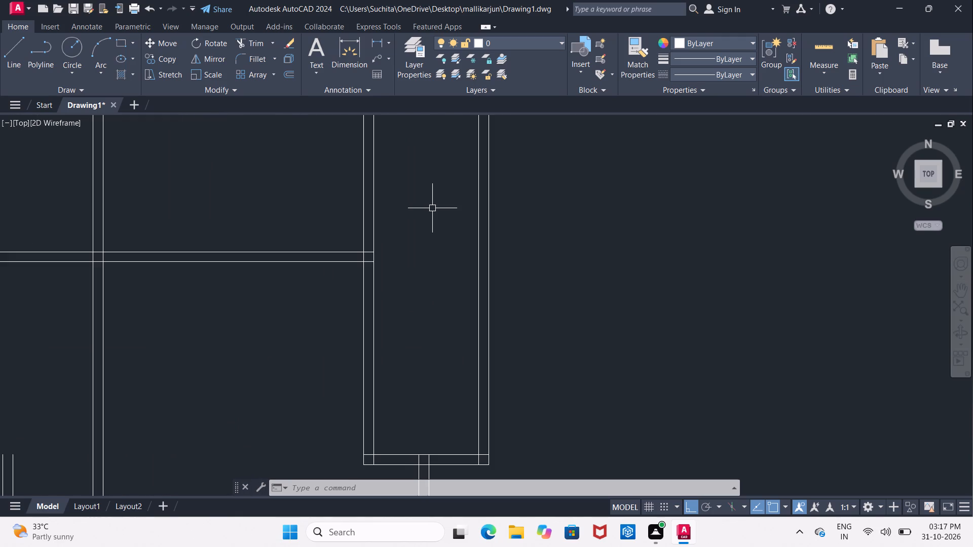
Measure from the lower right wall's inner line to the inner line of the narrow strip's right wall.
click(379, 38)
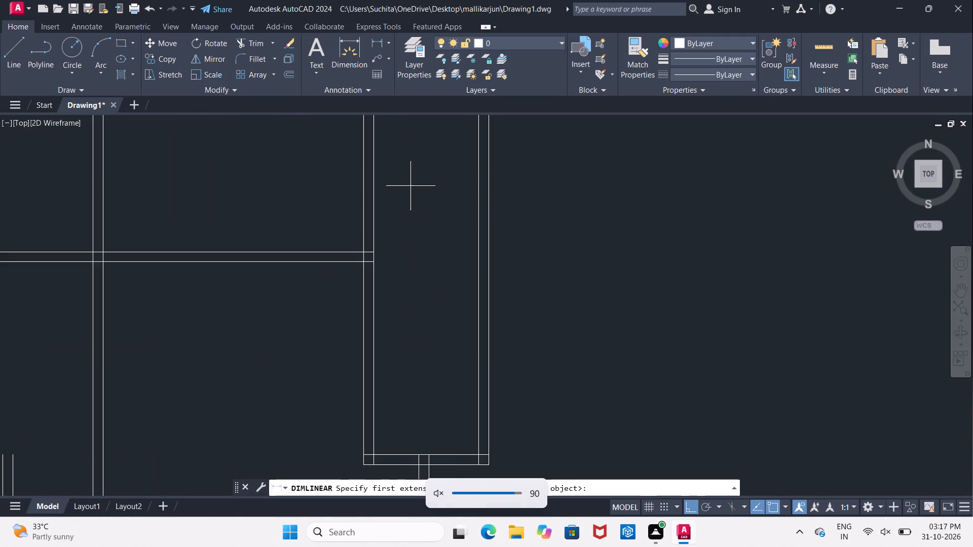
middle_drag(427, 254, 425, 128)
click(416, 327)
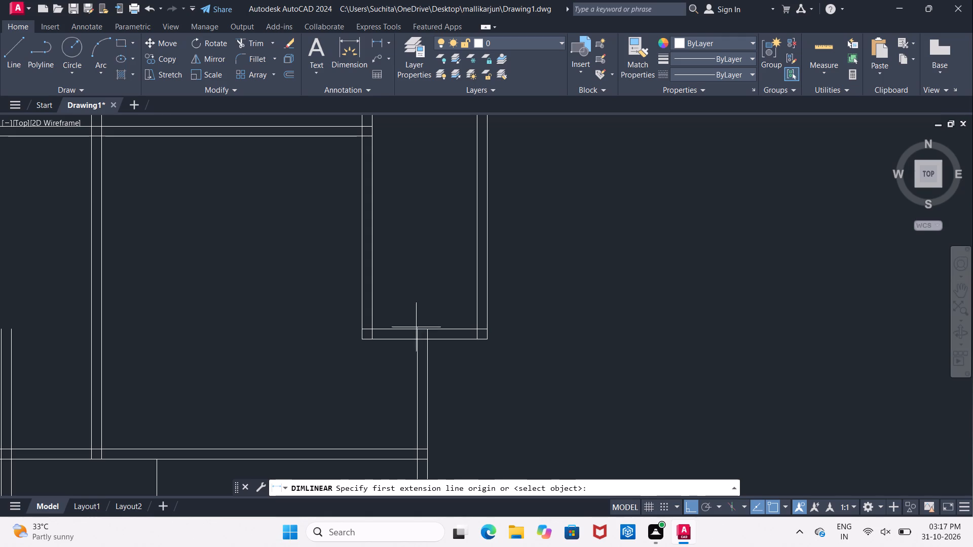
click(479, 329)
key(Escape)
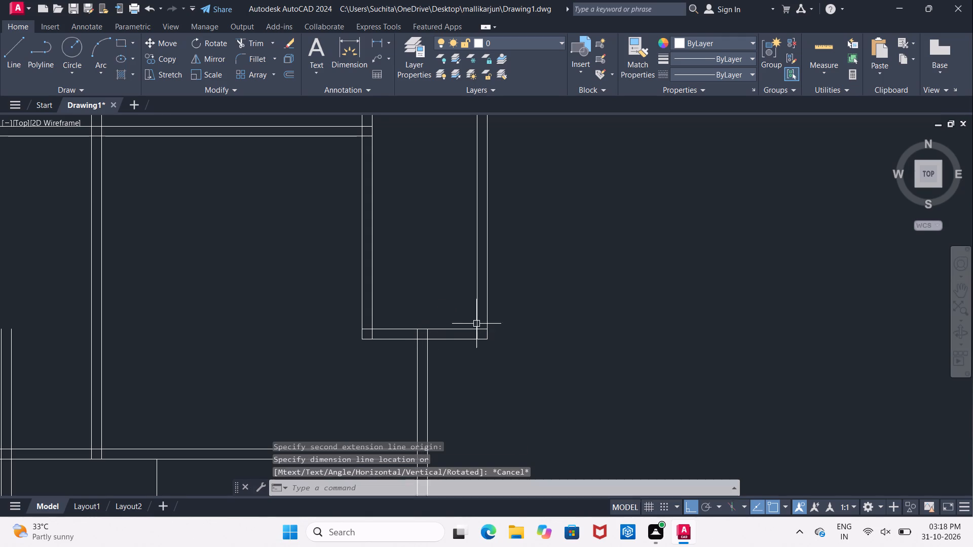
Measure the narrow strip's inner width between its left and right walls along its bottom wall.
click(376, 37)
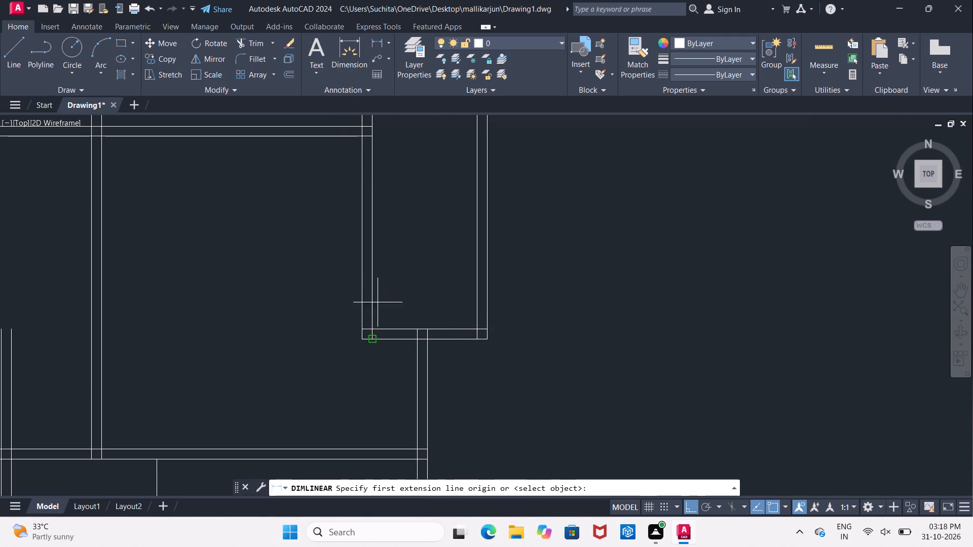
click(372, 328)
click(477, 328)
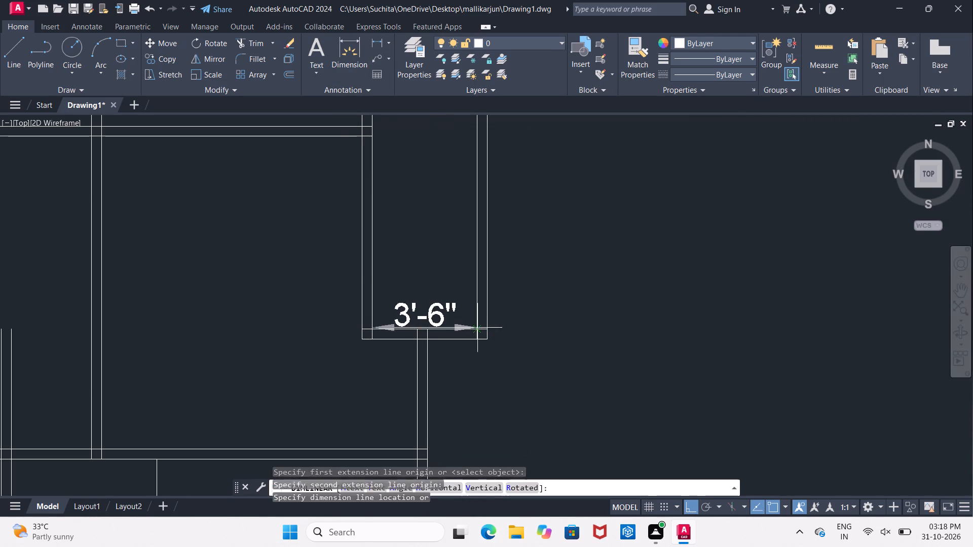
scroll(471, 321, down, 1)
key(Escape)
Move the whole narrow double-line strip horizontally to the right so its left wall aligns with the plan's main right wall.
scroll(465, 321, down, 2)
scroll(440, 162, up, 1)
middle_drag(440, 162, 438, 166)
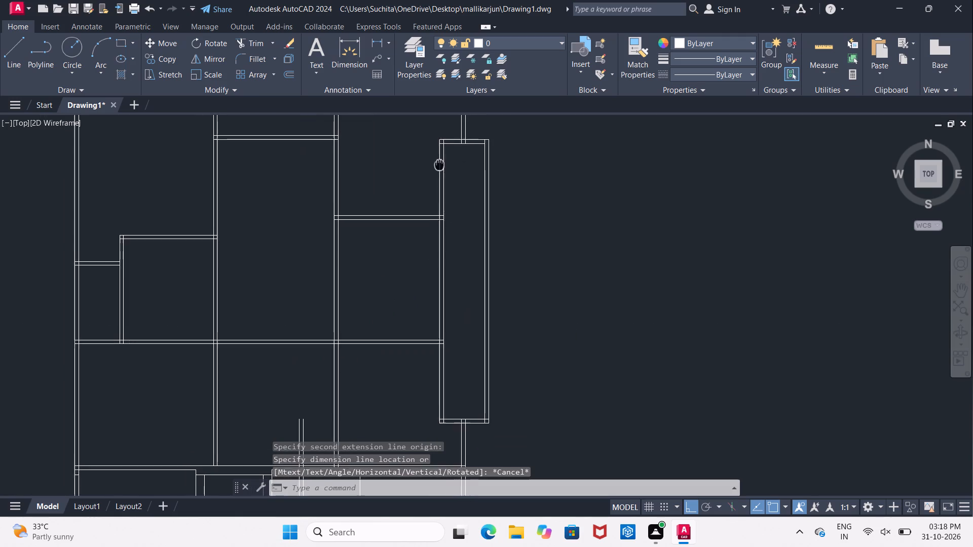
middle_drag(438, 166, 418, 176)
drag(409, 147, 413, 153)
middle_drag(494, 259, 477, 220)
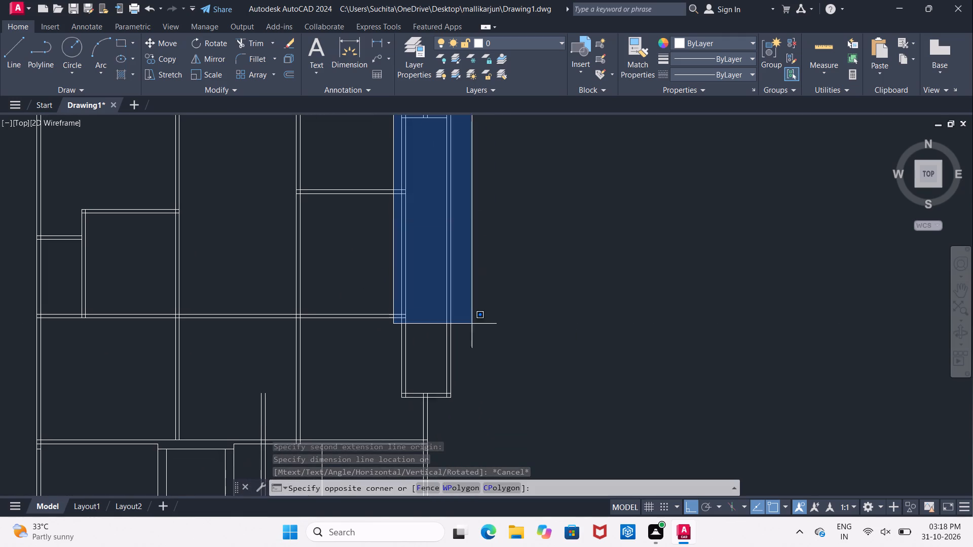
click(480, 402)
middle_drag(510, 360, 481, 368)
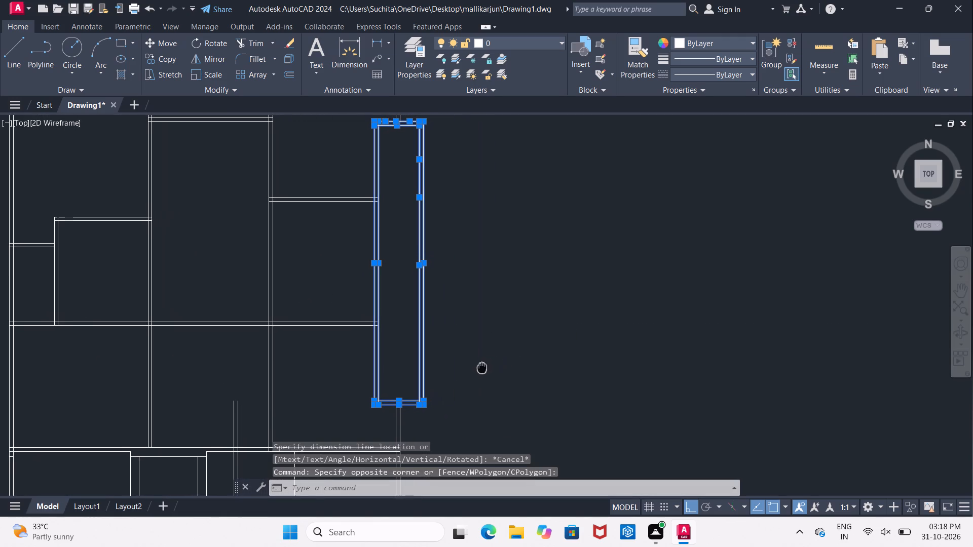
click(173, 45)
middle_drag(554, 261, 547, 214)
scroll(385, 353, up, 3)
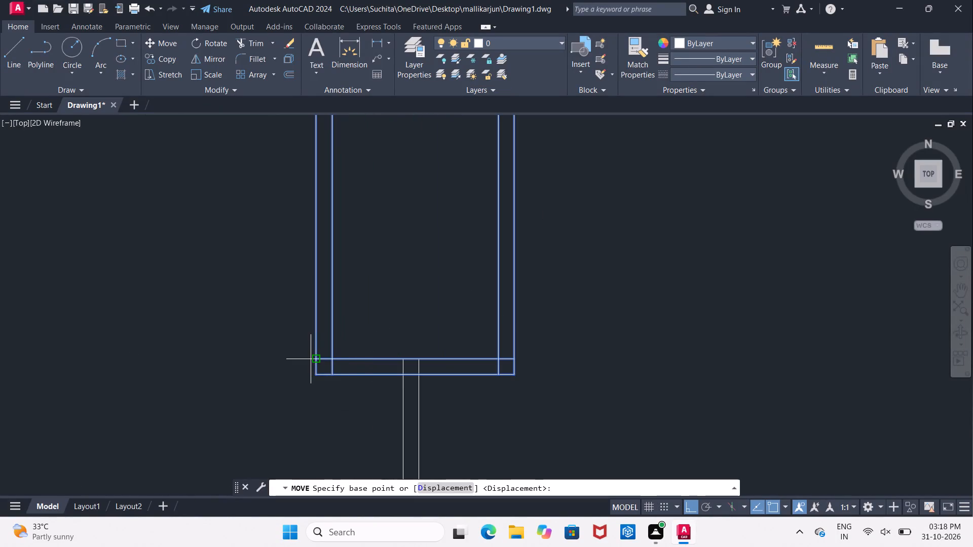
click(313, 359)
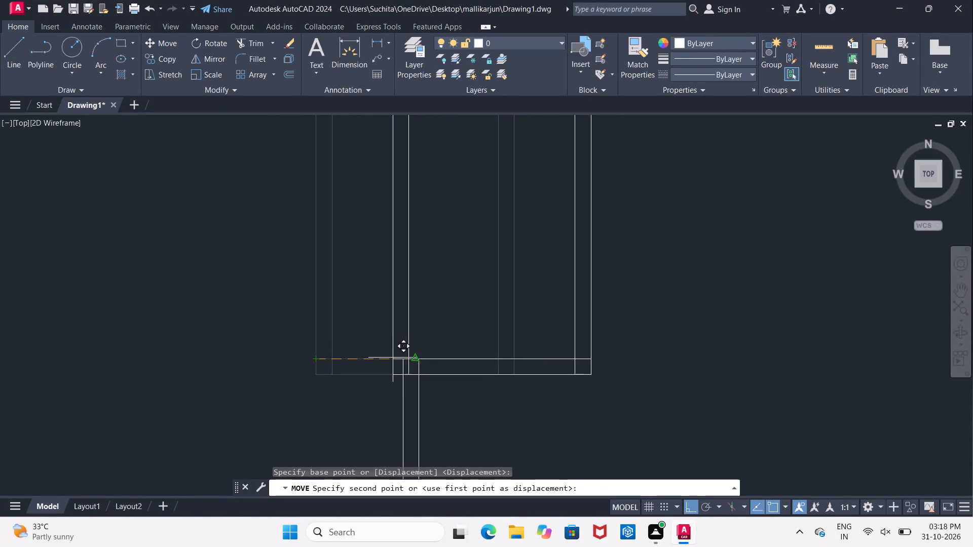
click(402, 361)
scroll(402, 359, down, 4)
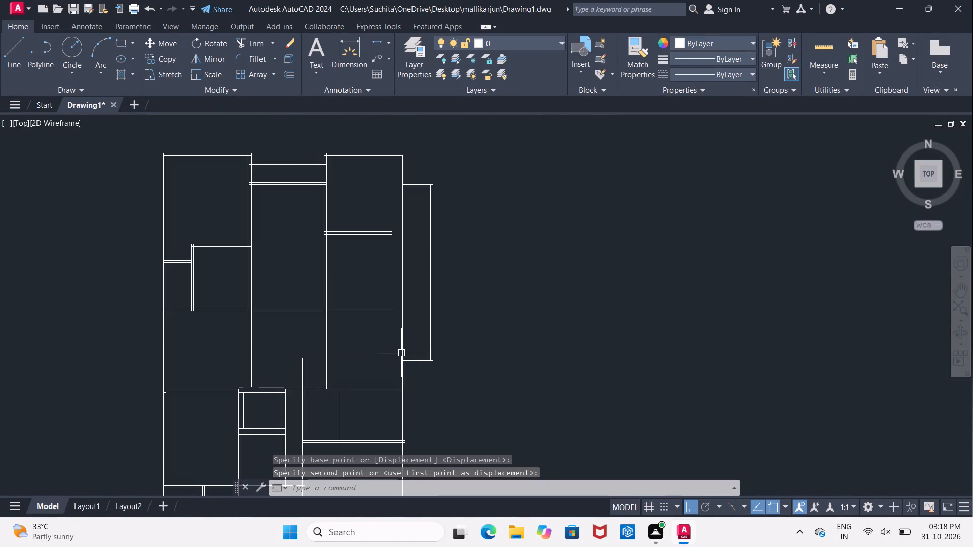
Examine the moved strip, its junction with the upper-right room and the interior walls beside it.
middle_drag(424, 330, 423, 333)
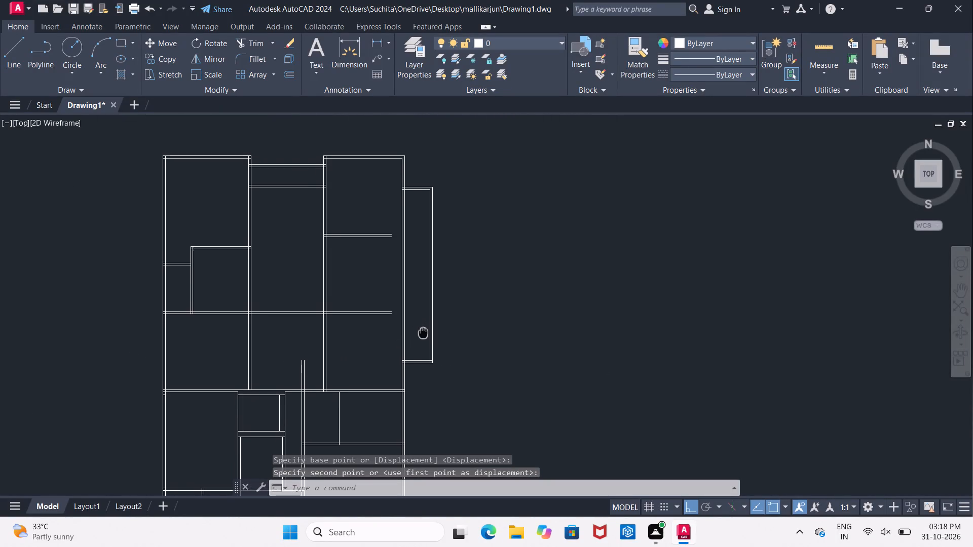
middle_drag(423, 333, 423, 341)
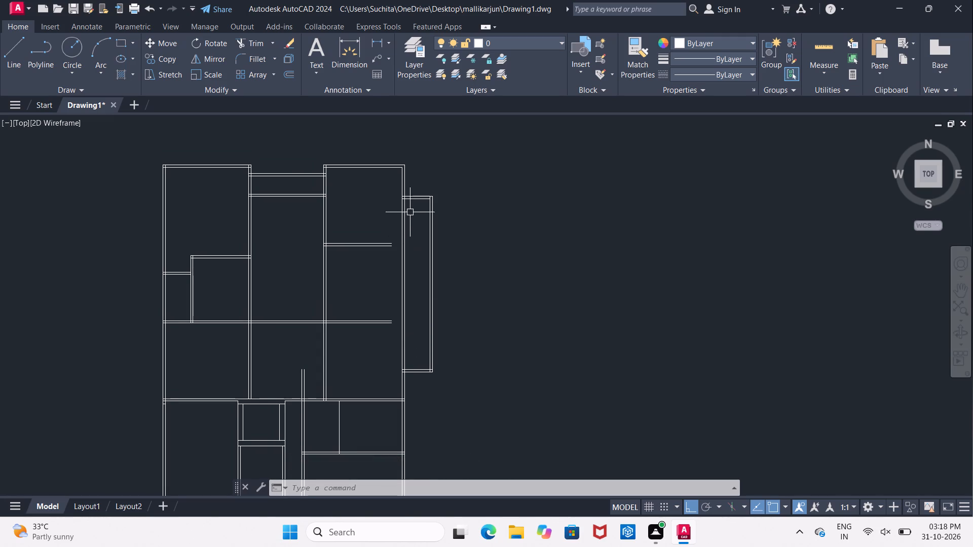
scroll(404, 168, up, 2)
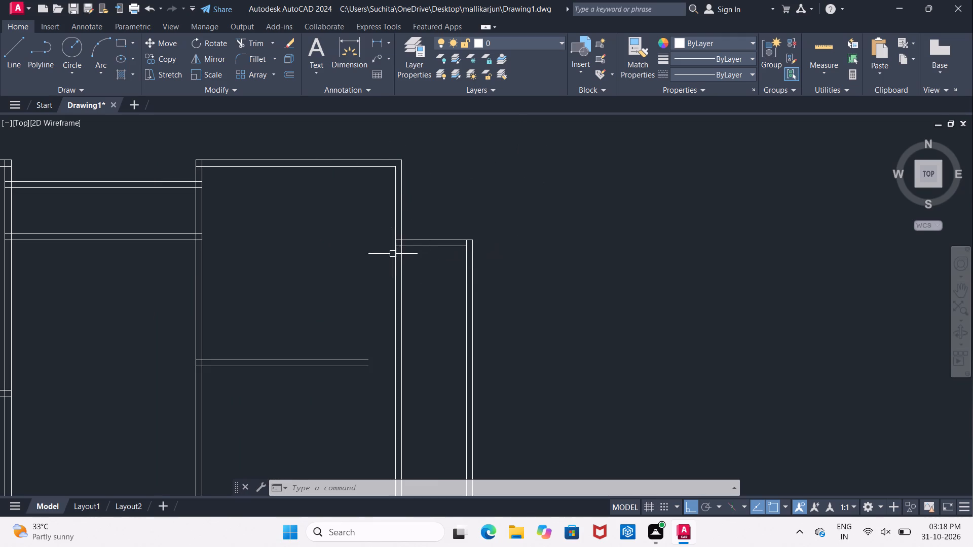
scroll(403, 261, down, 4)
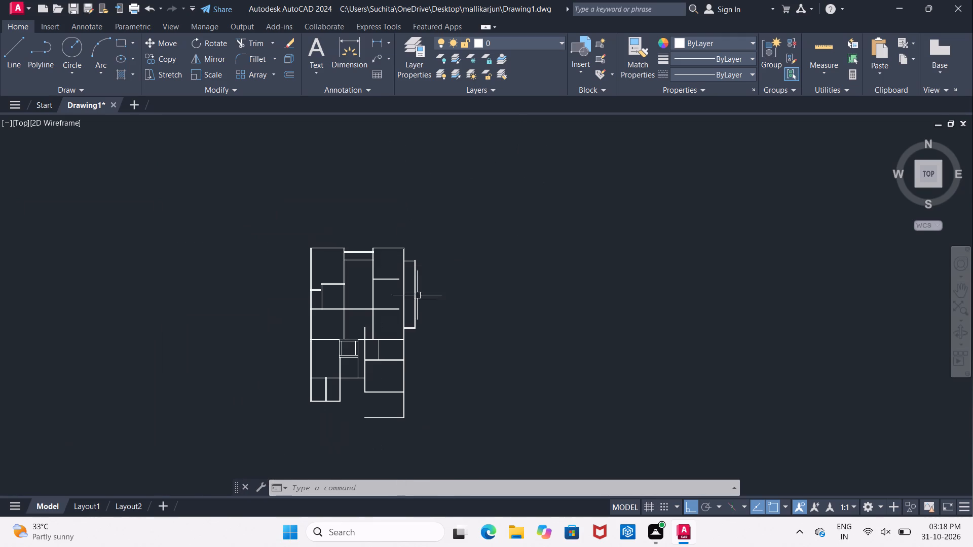
scroll(406, 249, up, 3)
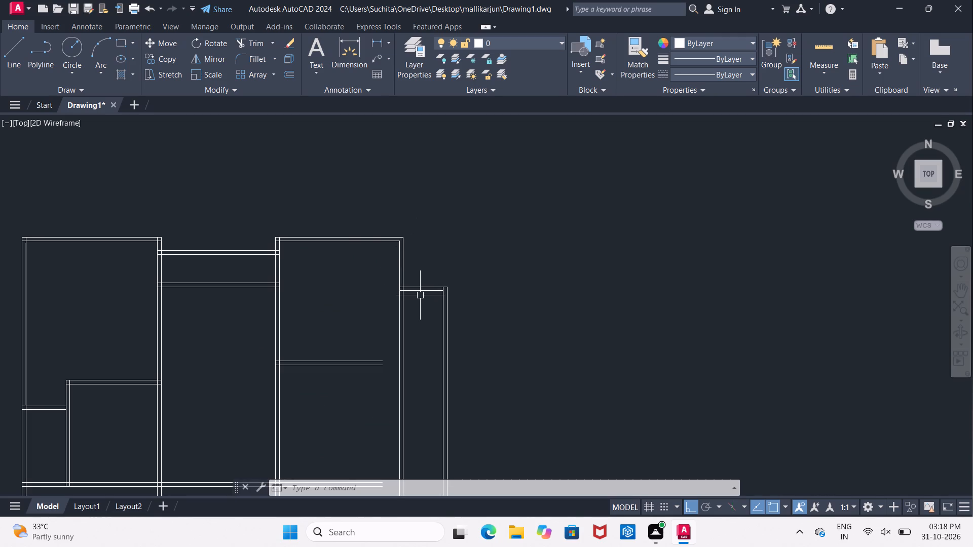
scroll(416, 283, up, 2)
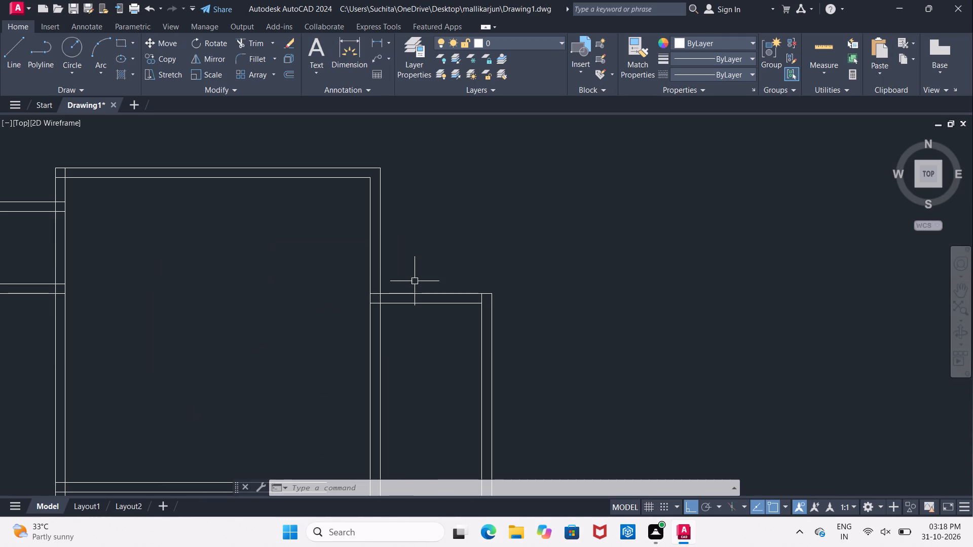
Offset the outer left line of the moved strip 2'6" to the right, inside the strip.
middle_drag(415, 281, 419, 209)
key(Escape)
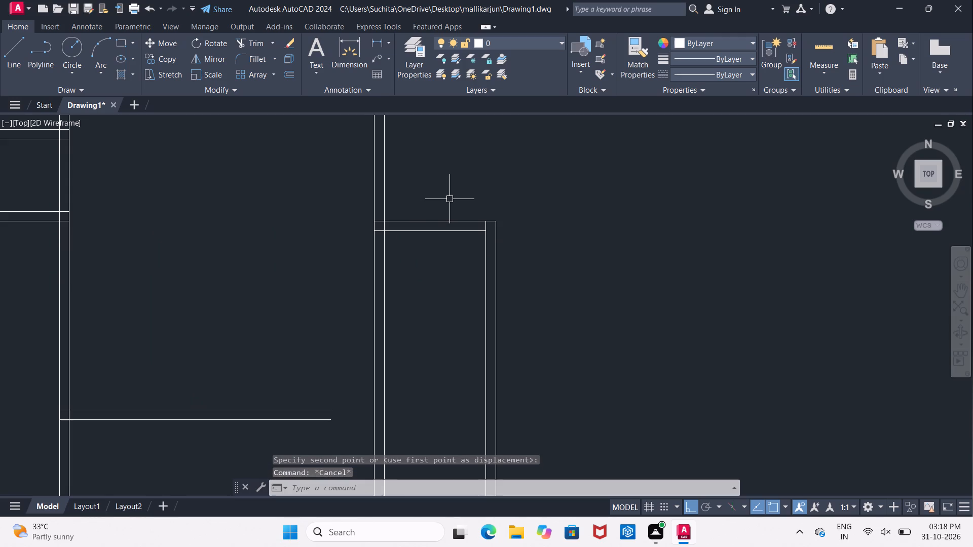
key(o)
key(Return)
text(2'6")
key(Return)
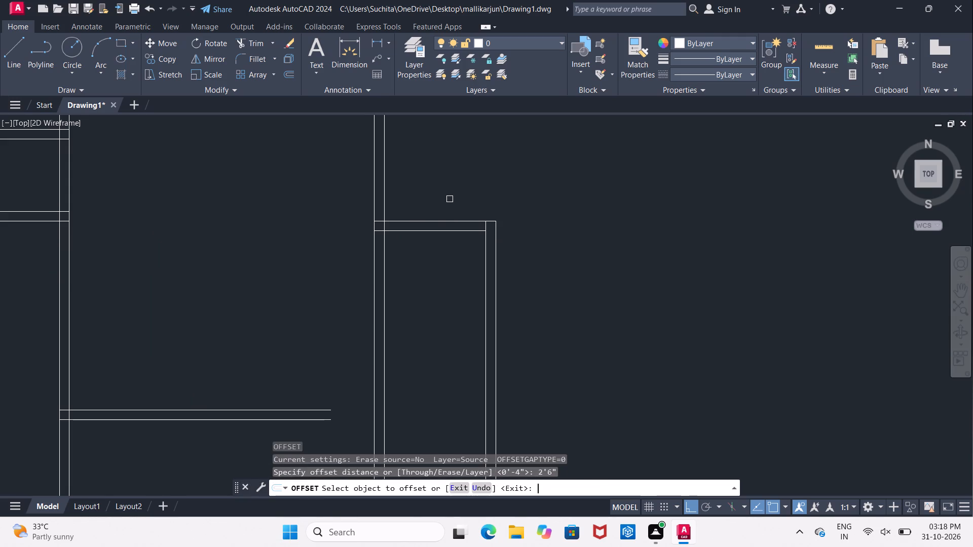
click(371, 272)
click(375, 275)
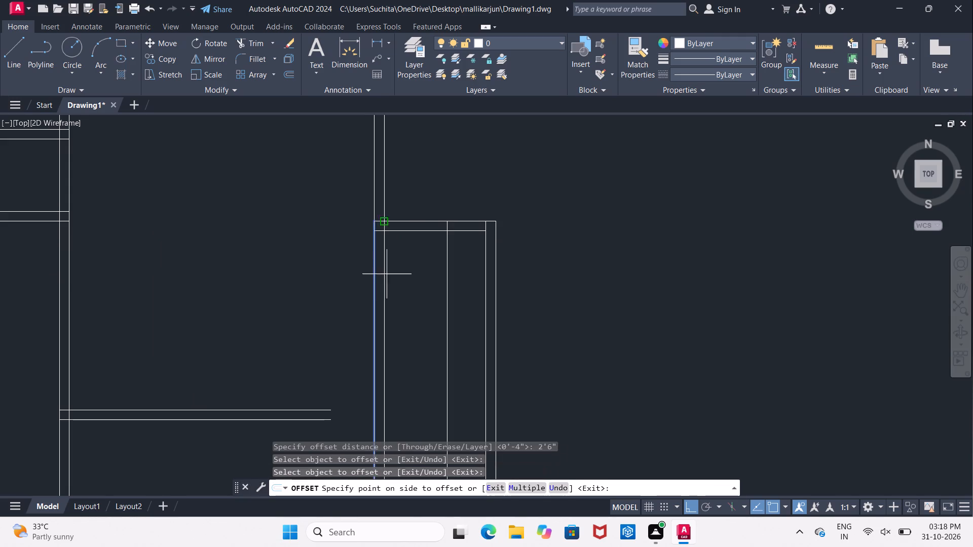
click(425, 275)
Offset the new vertical line inside the strip by 4" to the right to form a double-line wall.
key(Return)
key(Return)
text(4")
key(Return)
click(450, 273)
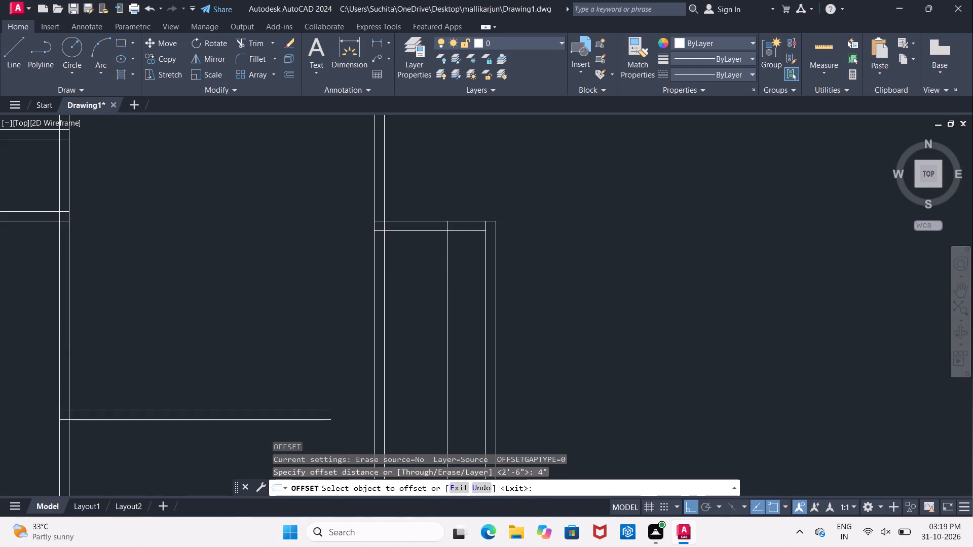
click(460, 273)
scroll(462, 230, down, 2)
middle_drag(457, 175, 443, 220)
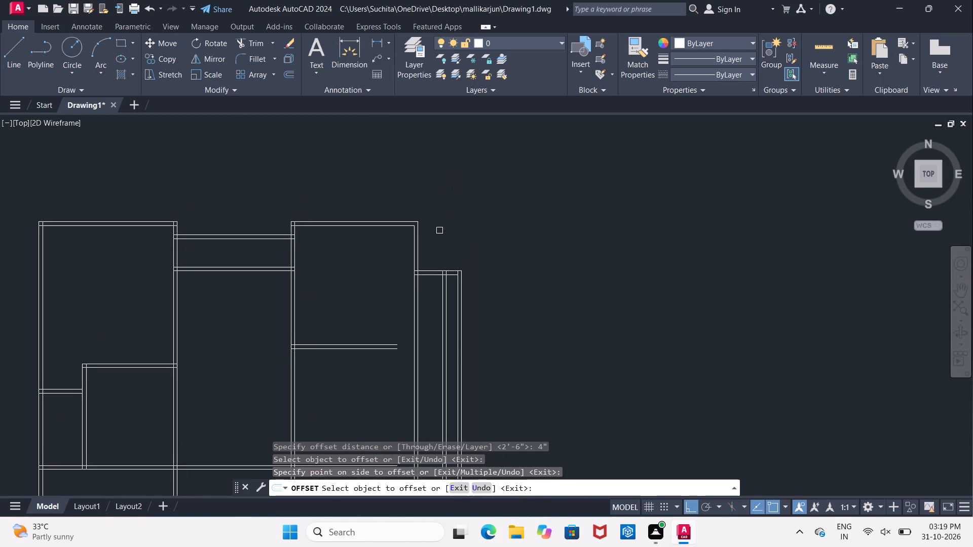
scroll(439, 232, up, 2)
key(Escape)
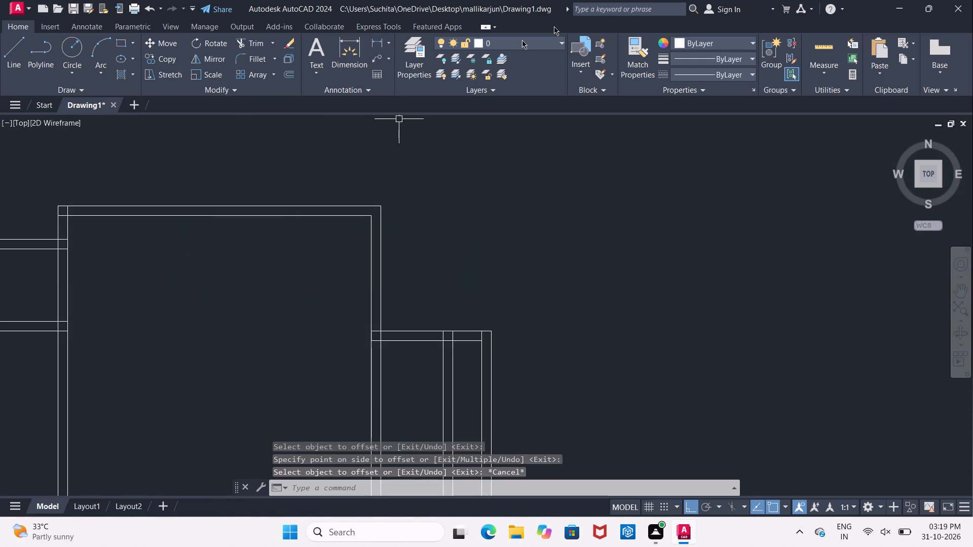
Fillet both top wall lines of the upper-right room to the new vertical double-line wall to form square corners.
click(260, 58)
click(365, 205)
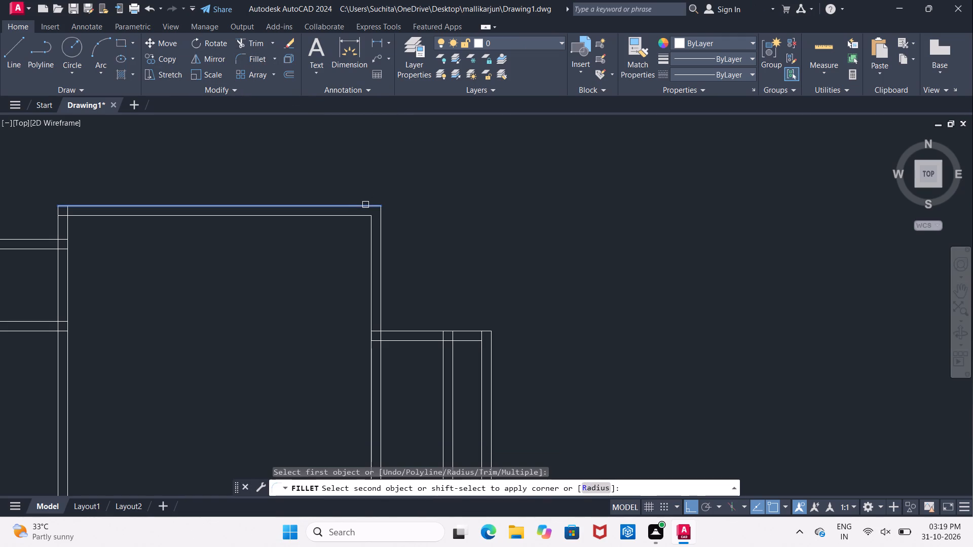
click(450, 330)
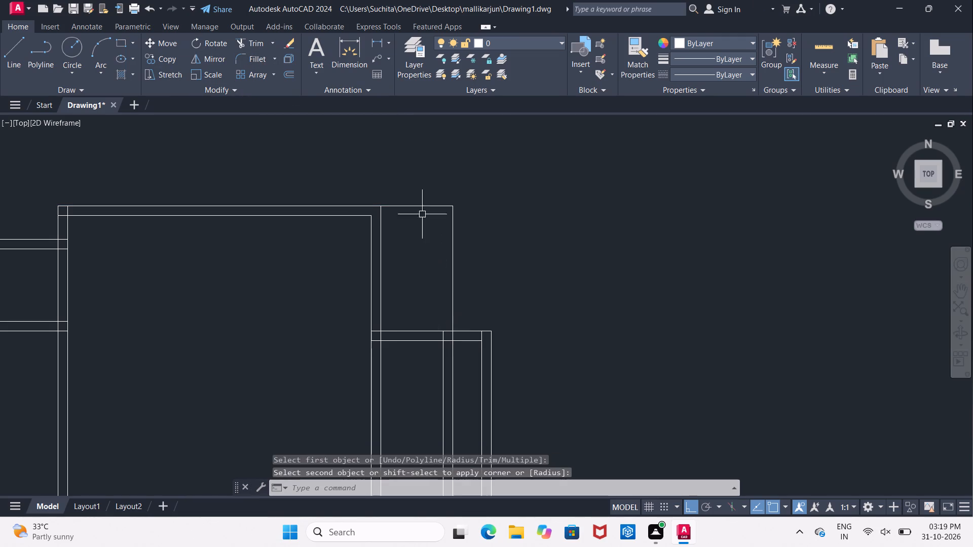
click(242, 56)
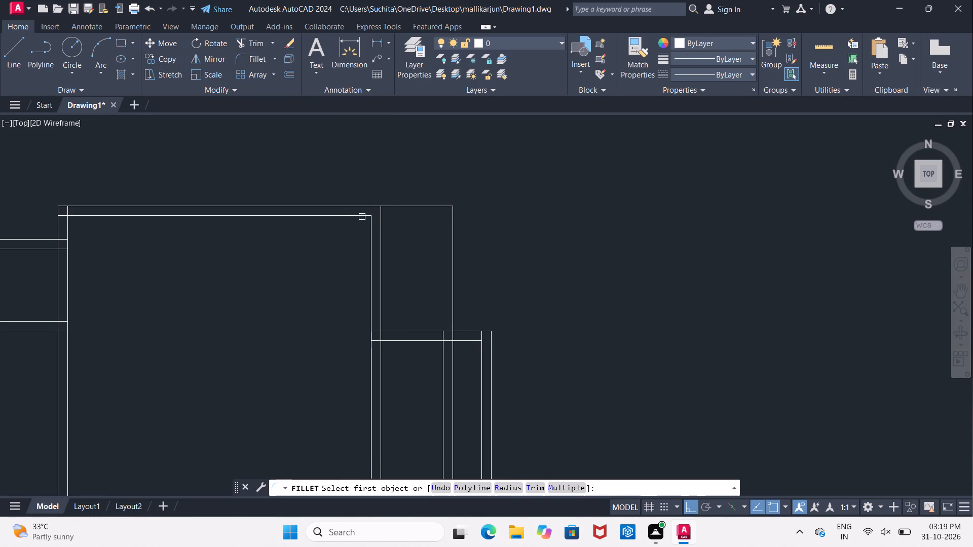
click(361, 217)
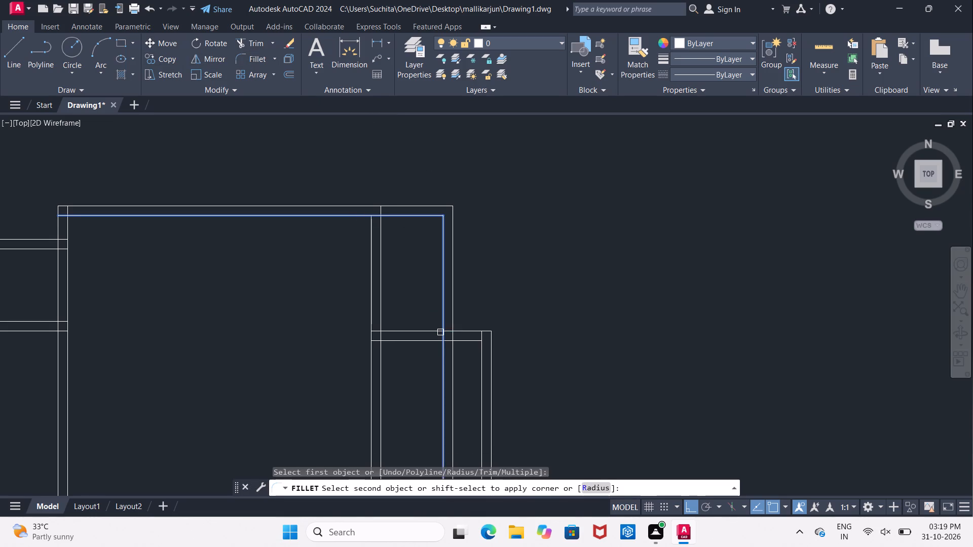
click(440, 332)
Trim away the upper-right room's old right wall lines above the strip's top edge.
scroll(410, 293, down, 2)
middle_drag(406, 290, 404, 259)
key(Escape)
key(t)
key(r)
key(space)
key(space)
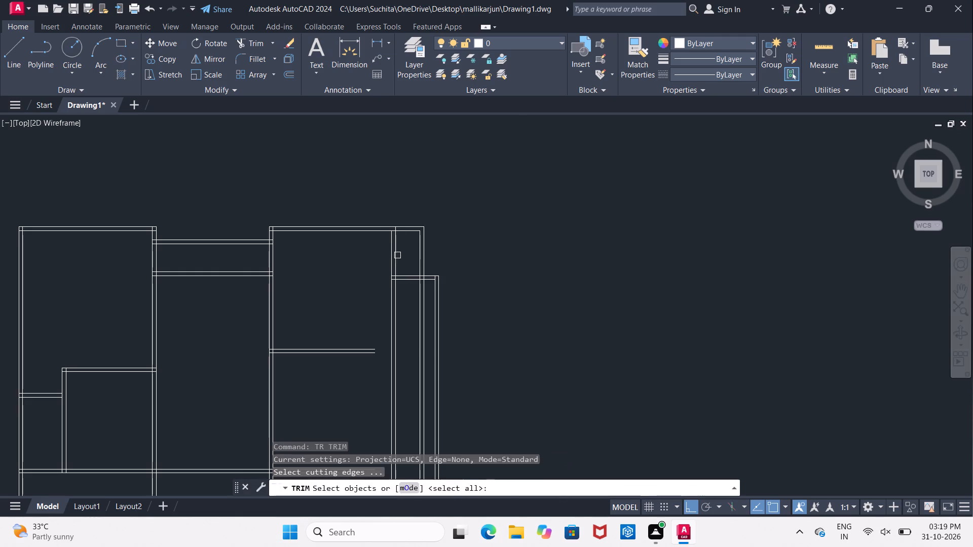
scroll(390, 269, up, 3)
click(363, 272)
click(420, 276)
Examine the new wall inside the strip, the strip's lower end and the horizontal wall below it.
scroll(416, 249, down, 2)
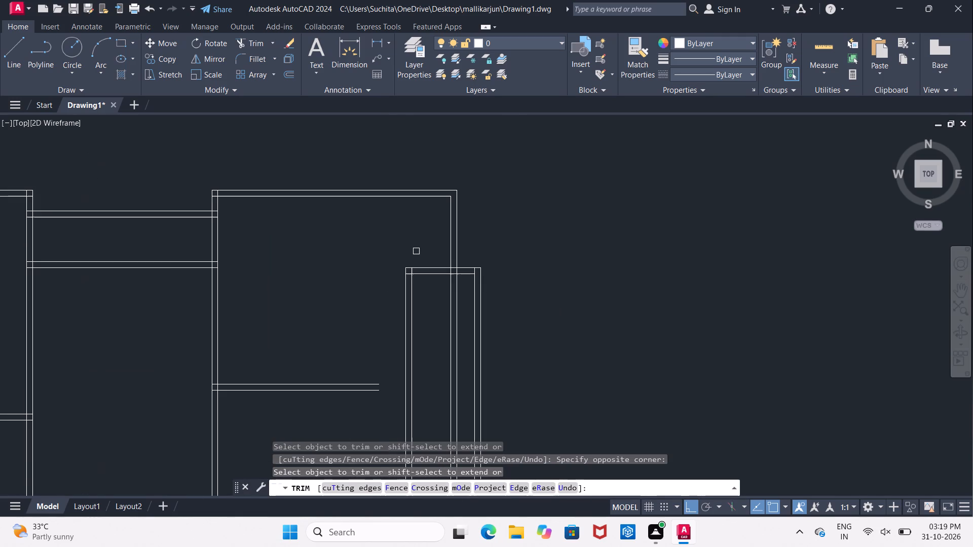
middle_drag(419, 244, 390, 139)
scroll(419, 244, down, 2)
middle_drag(397, 225, 398, 109)
scroll(413, 193, down, 1)
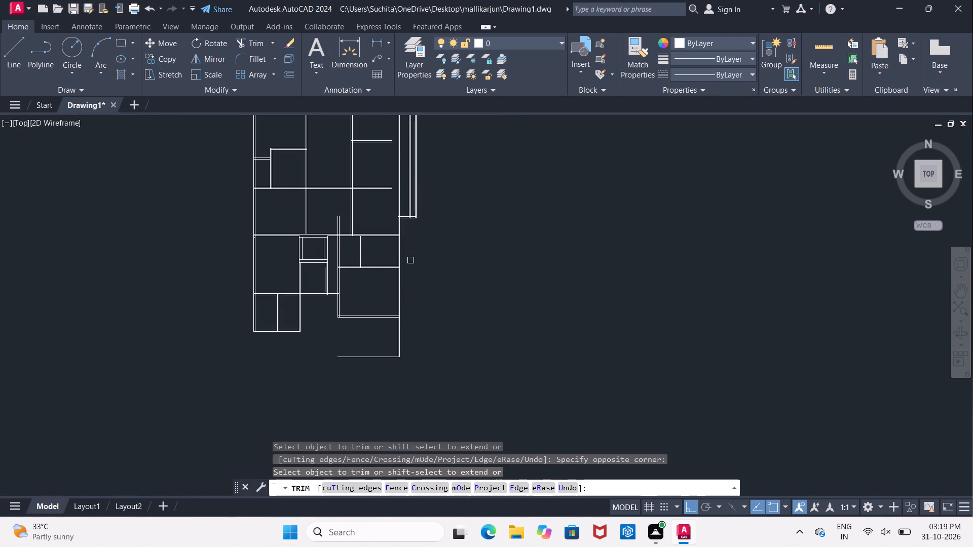
scroll(410, 260, down, 1)
scroll(405, 189, up, 2)
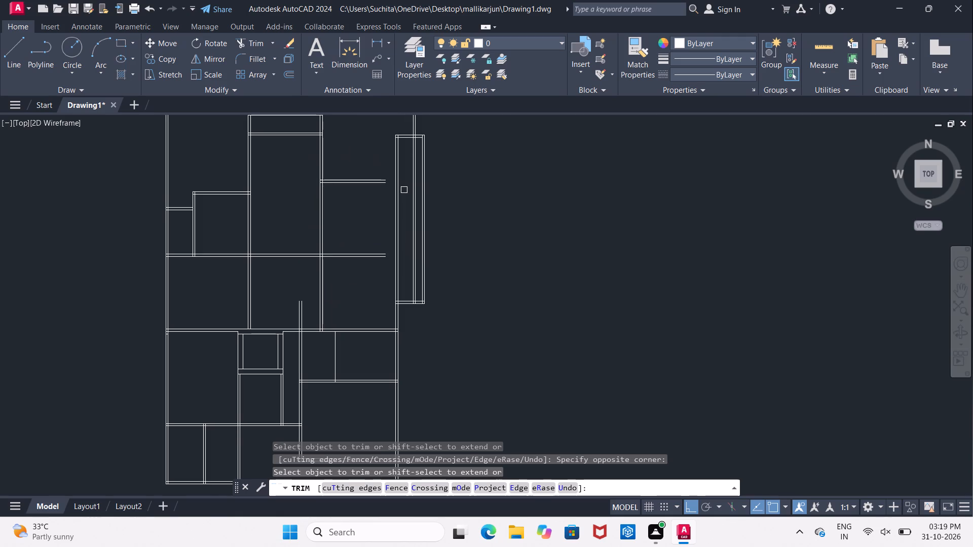
middle_drag(404, 190, 404, 217)
scroll(405, 221, down, 1)
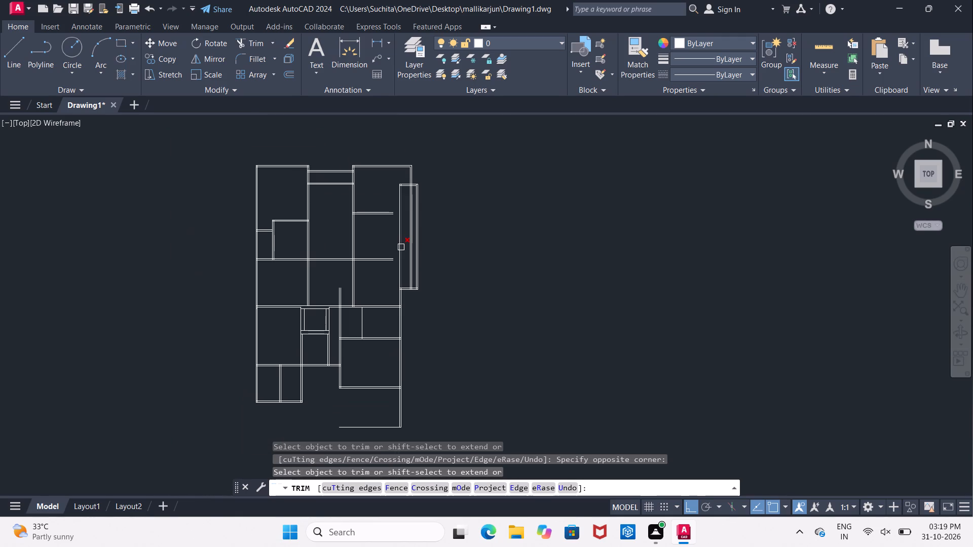
scroll(410, 316, up, 3)
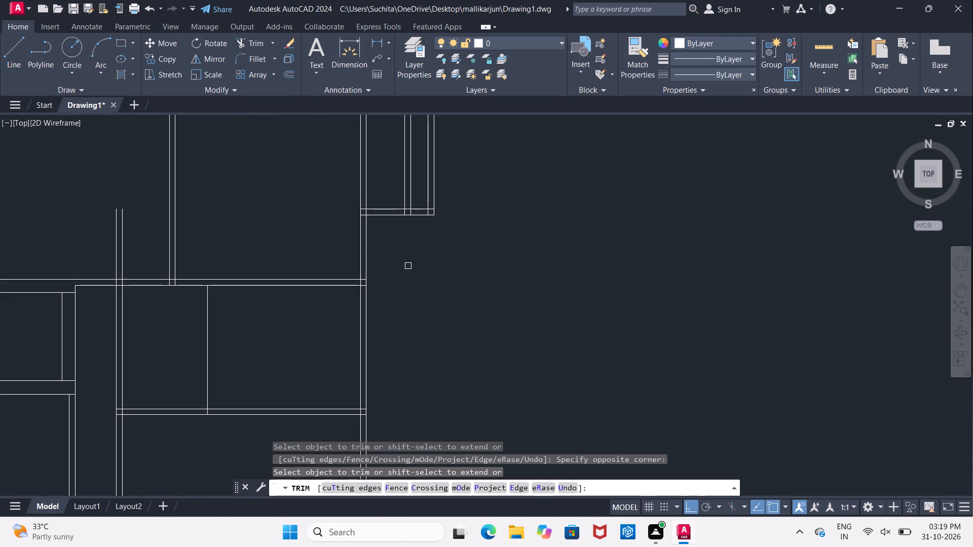
middle_drag(408, 266, 424, 323)
scroll(424, 323, down, 2)
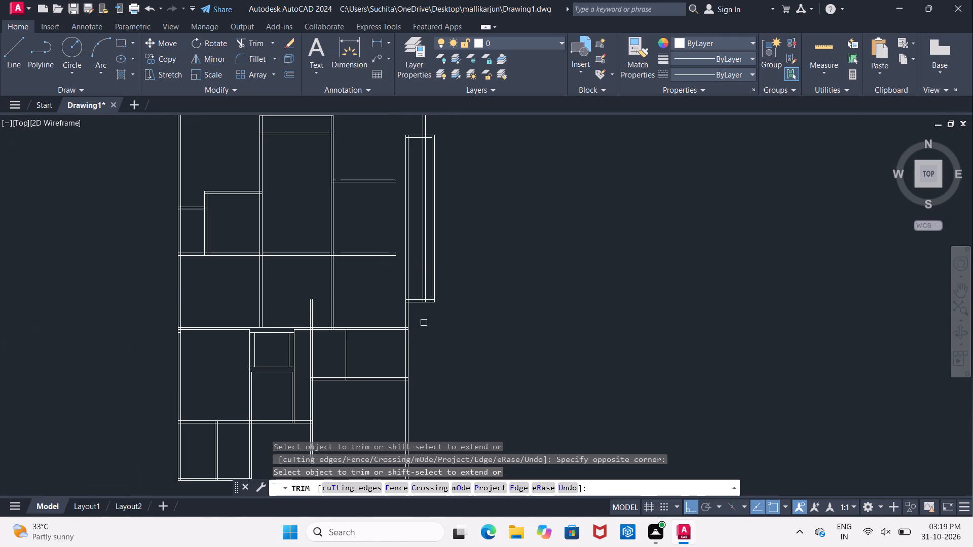
scroll(424, 323, up, 4)
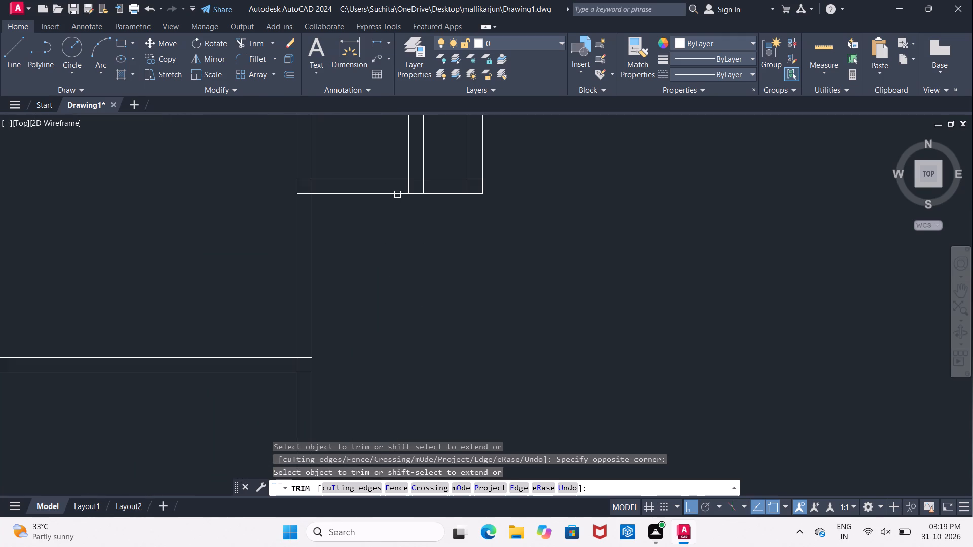
key(Escape)
Fillet both lines of the horizontal wall below the strip to the new vertical wall's lower end, forming square corners.
drag(246, 59, 247, 64)
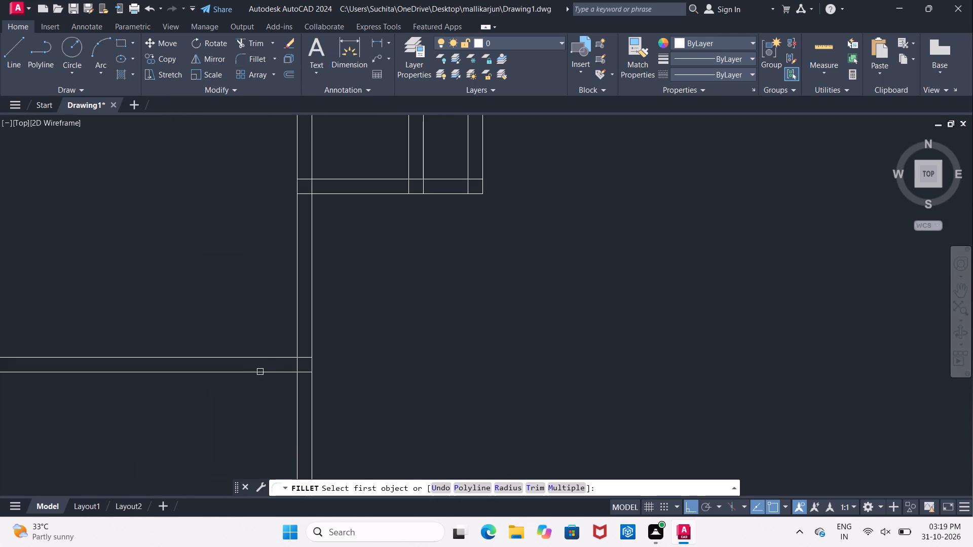
click(260, 371)
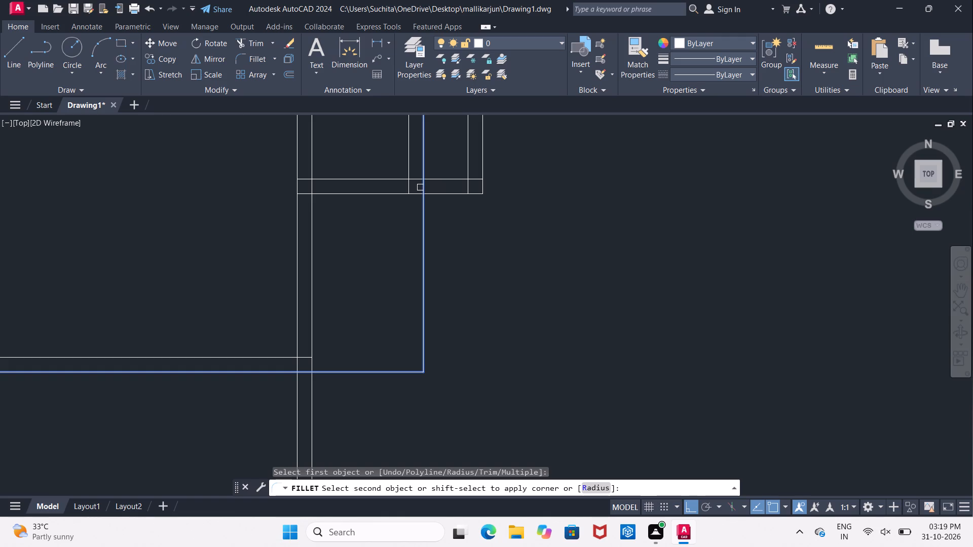
click(424, 187)
click(250, 60)
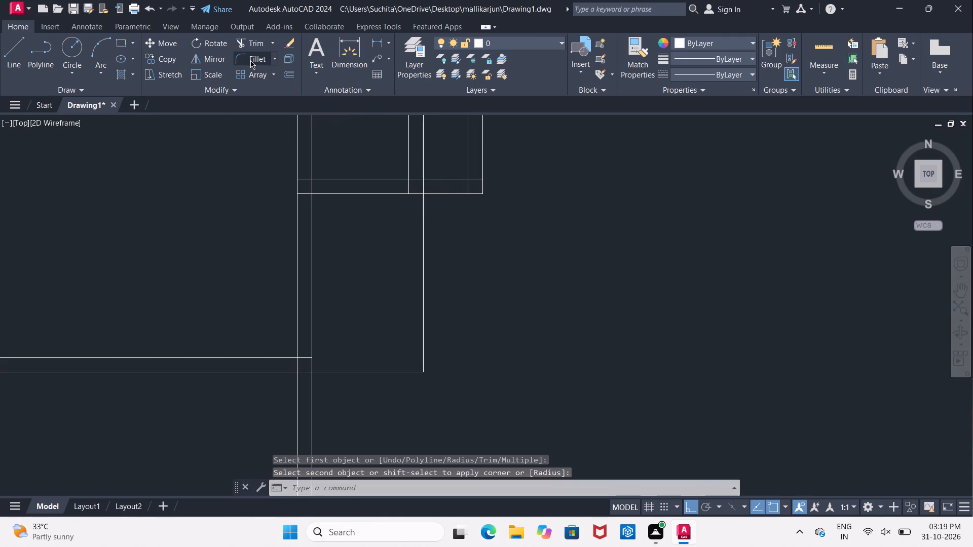
click(277, 357)
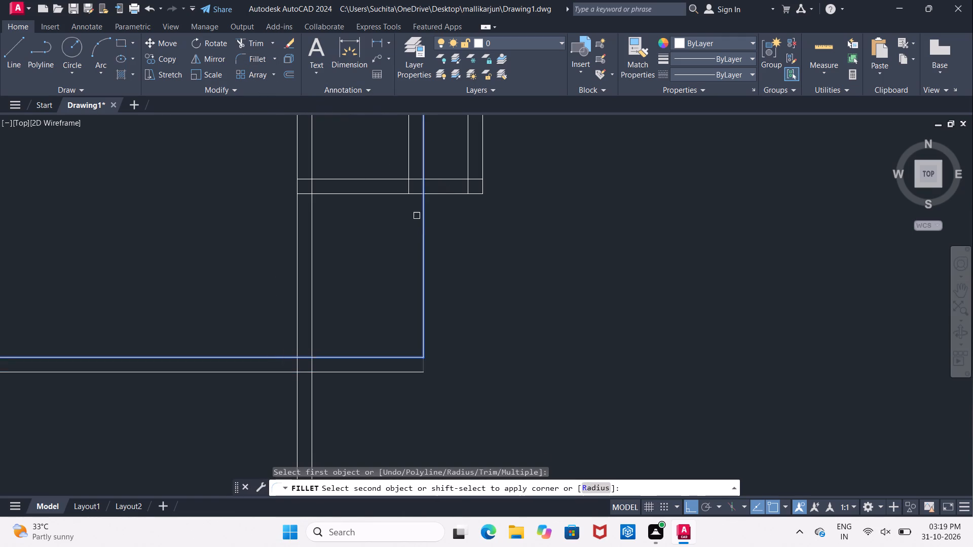
click(408, 190)
Trim the main right wall's two lines between the strip's bottom edge and the horizontal wall below it.
scroll(436, 223, down, 4)
scroll(480, 234, down, 2)
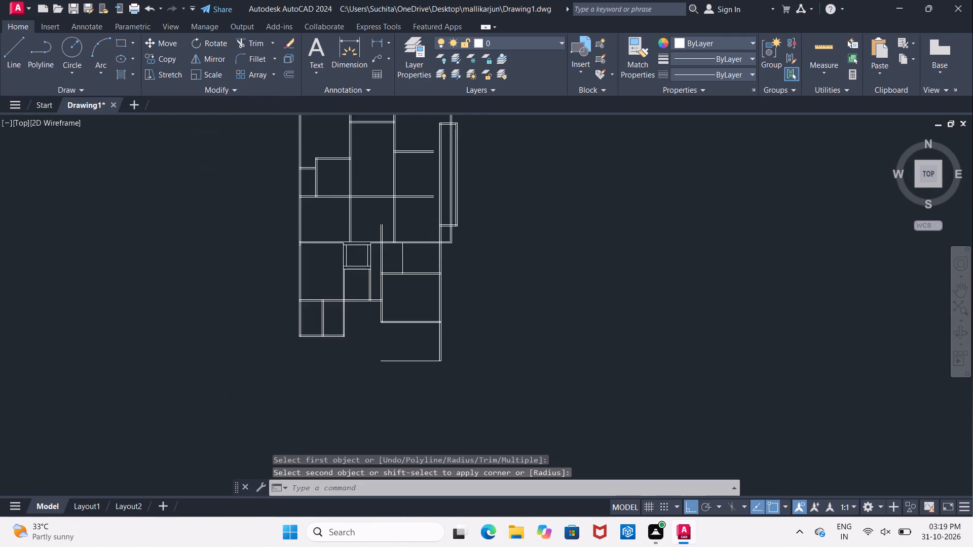
middle_drag(494, 211, 433, 217)
scroll(395, 237, up, 4)
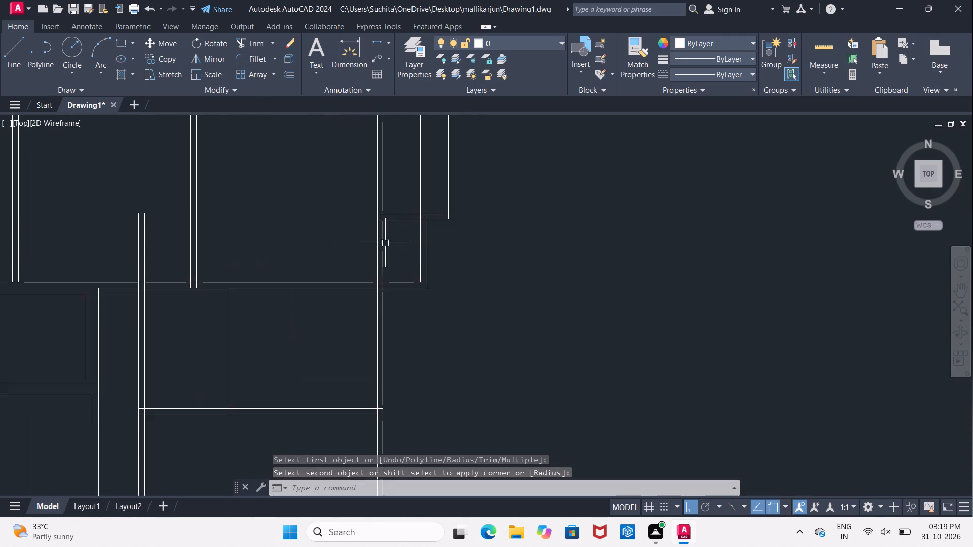
scroll(324, 257, up, 1)
key(Escape)
text(TR)
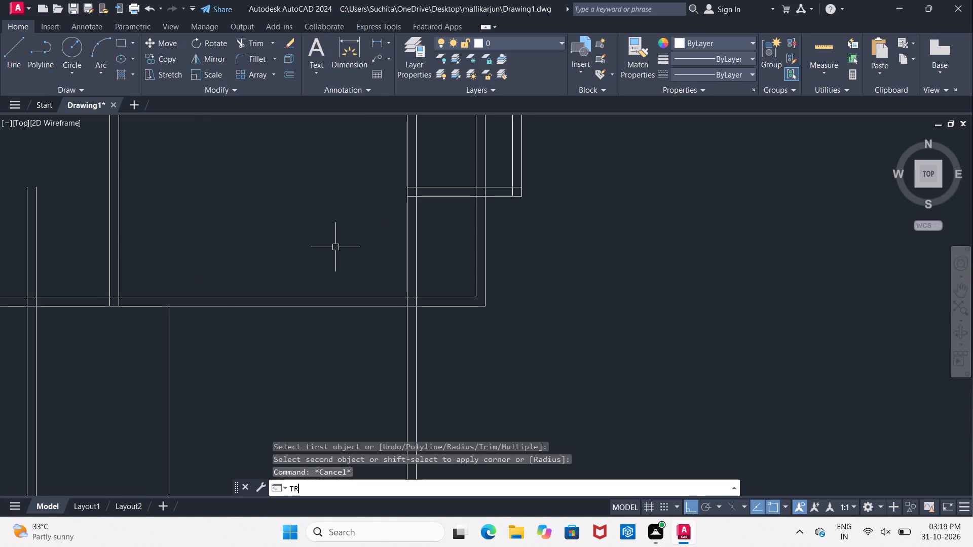
key(space)
key(space)
click(335, 247)
drag(366, 243, 406, 252)
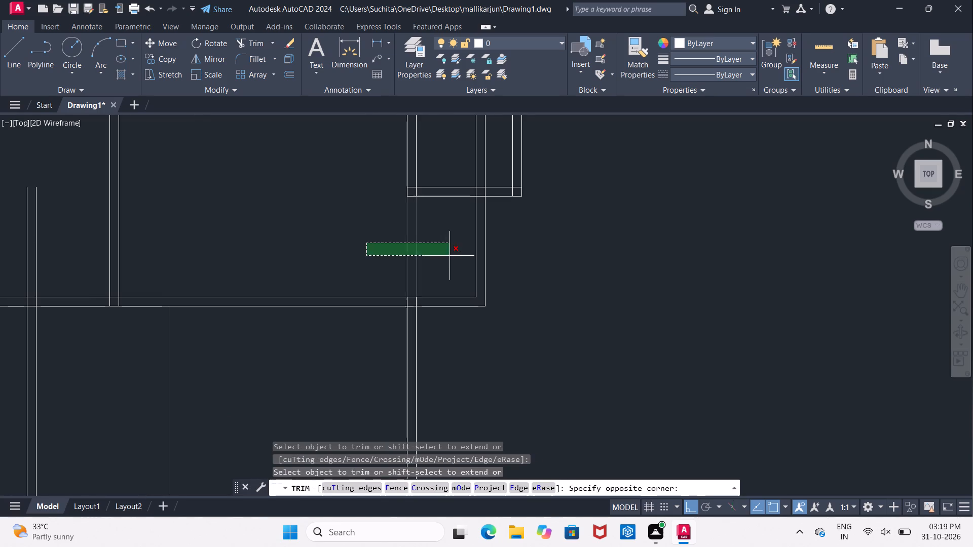
click(450, 256)
Offset the outer line of the lower right vertical wall 2'6" to the right, outside the plan.
scroll(439, 264, down, 3)
scroll(452, 211, up, 1)
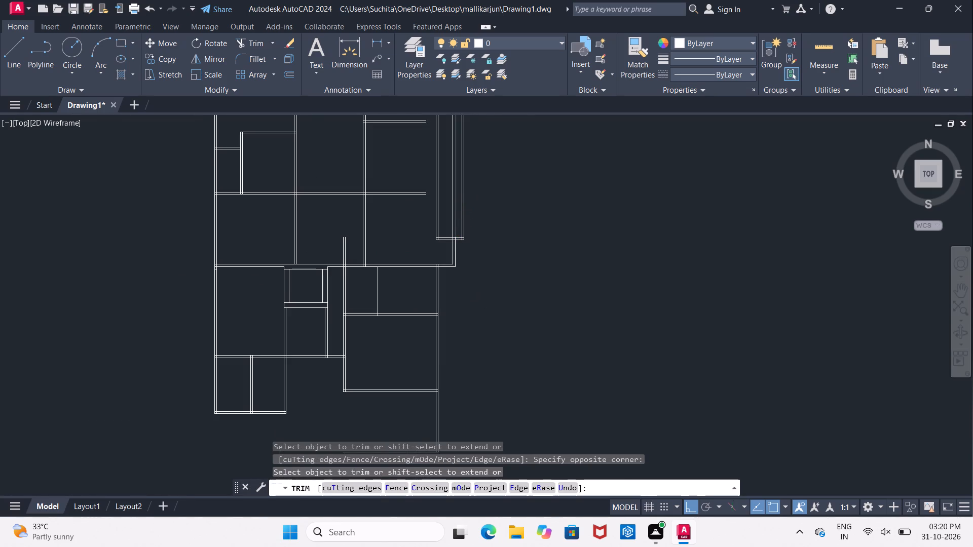
scroll(452, 214, down, 2)
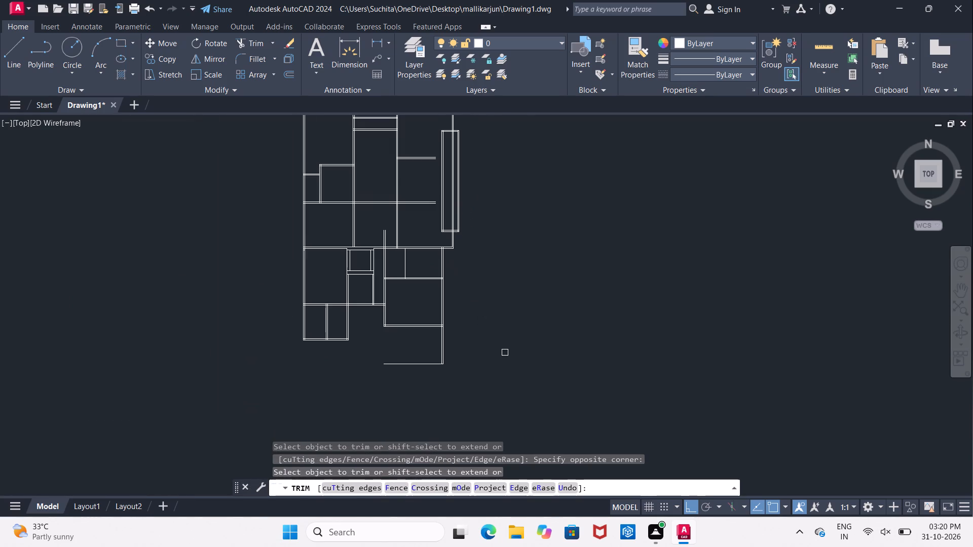
middle_drag(505, 355, 502, 322)
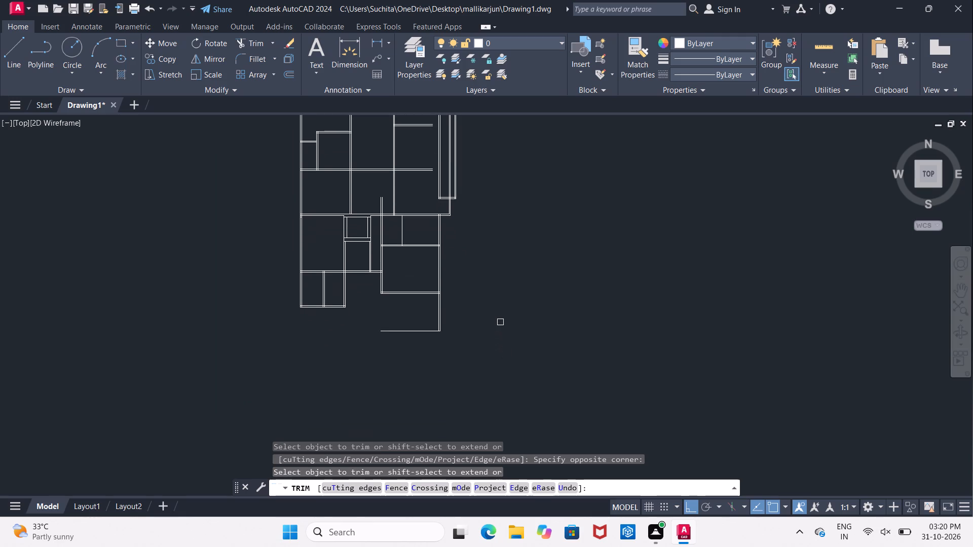
scroll(436, 323, up, 2)
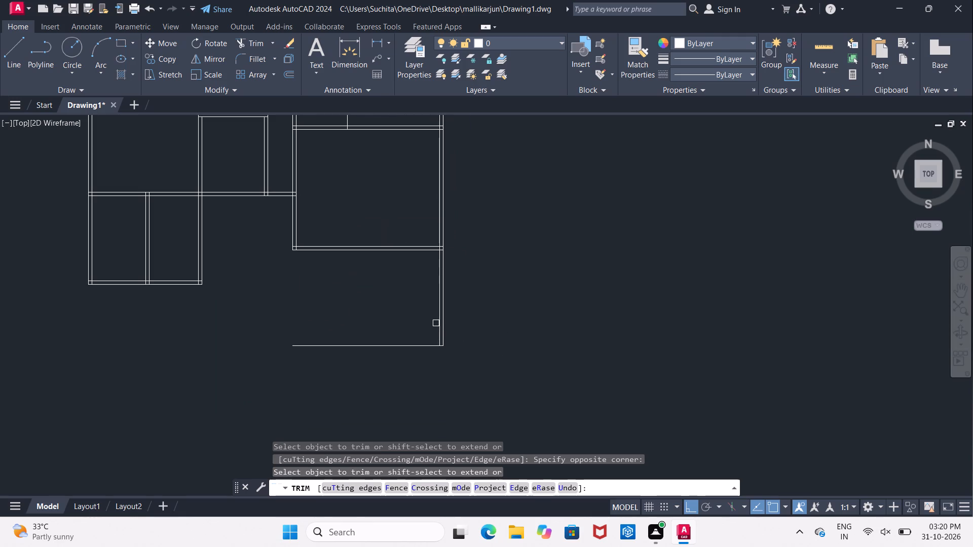
scroll(436, 323, up, 2)
middle_drag(423, 324, 408, 299)
key(Escape)
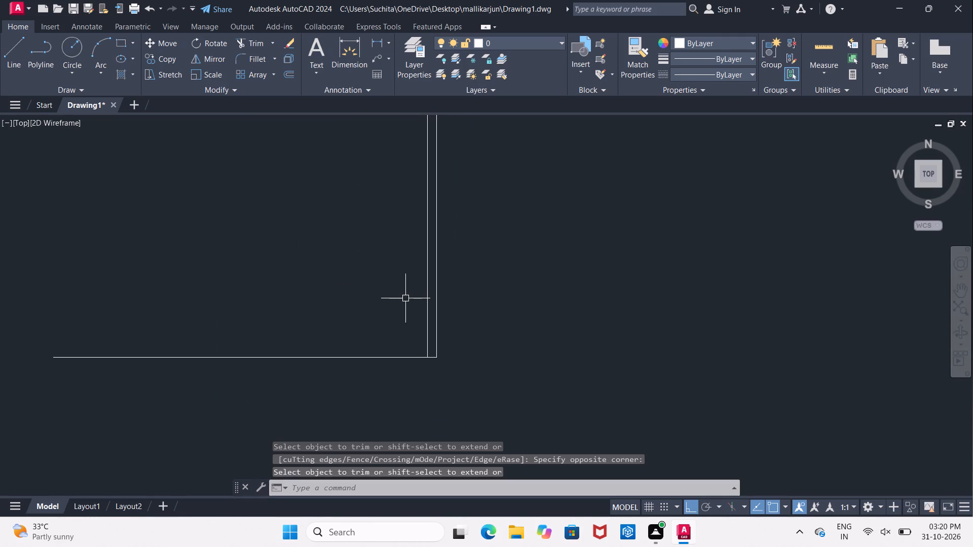
key(o)
key(Return)
text(2'6")
key(Return)
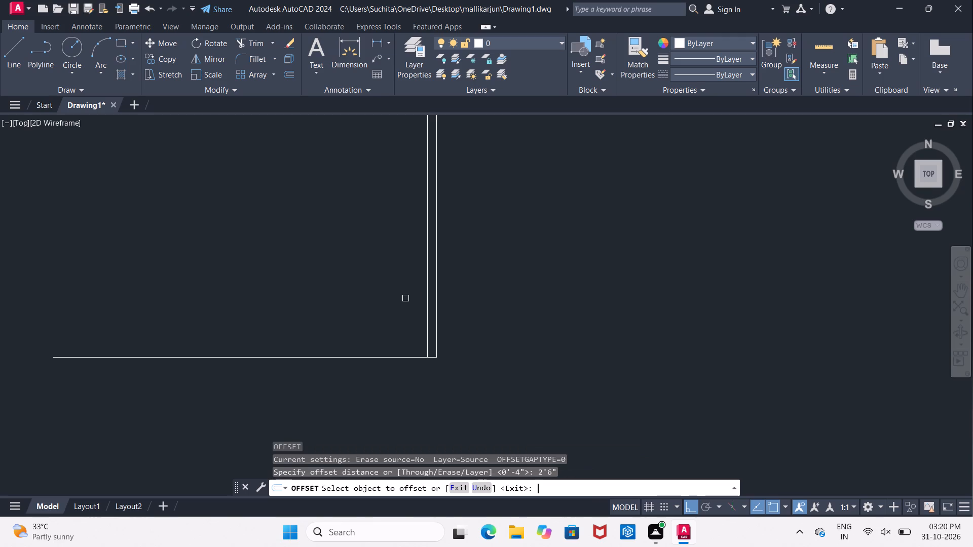
click(440, 332)
click(437, 334)
click(474, 334)
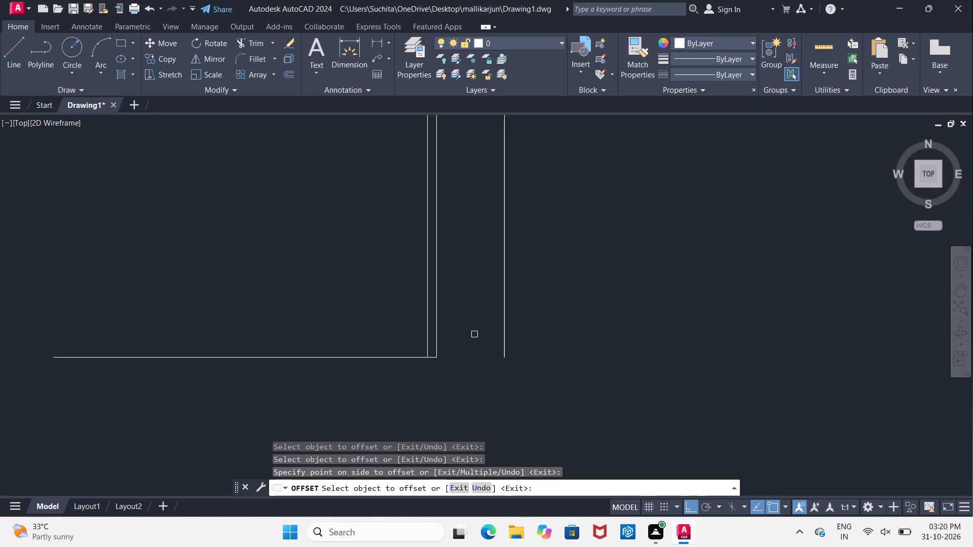
key(Return)
Offset the new outer vertical line by 4" to the right to form a double-line wall.
key(Return)
text(4")
key(Return)
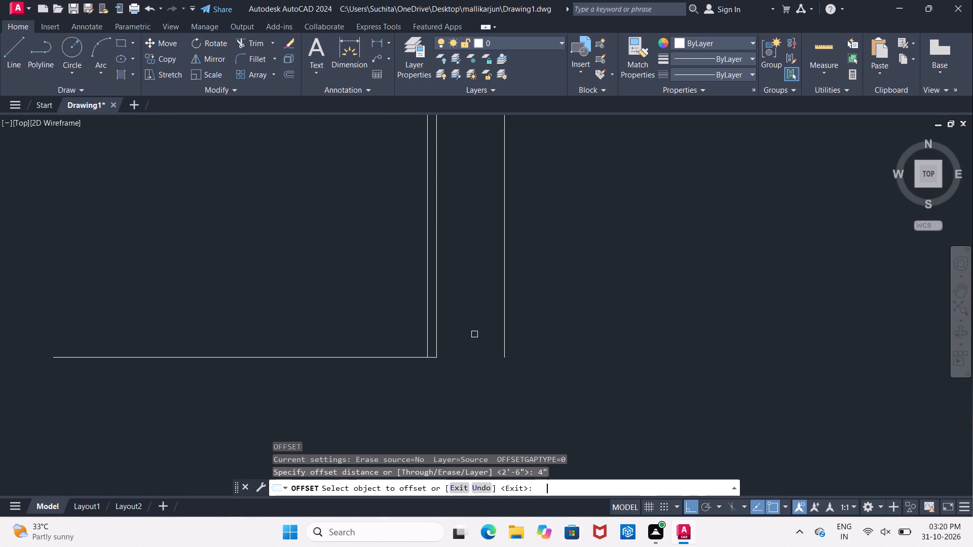
click(503, 355)
click(550, 349)
scroll(522, 337, down, 3)
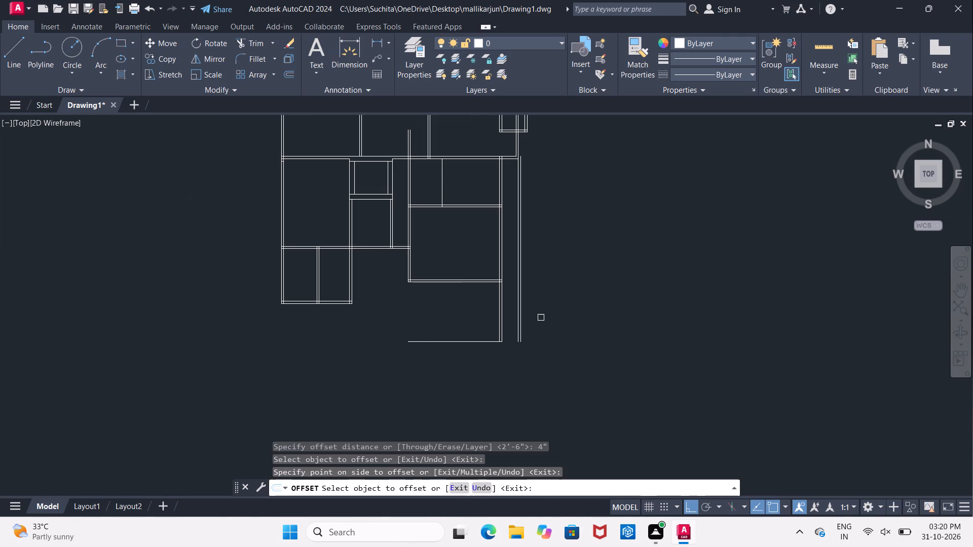
scroll(476, 298, up, 1)
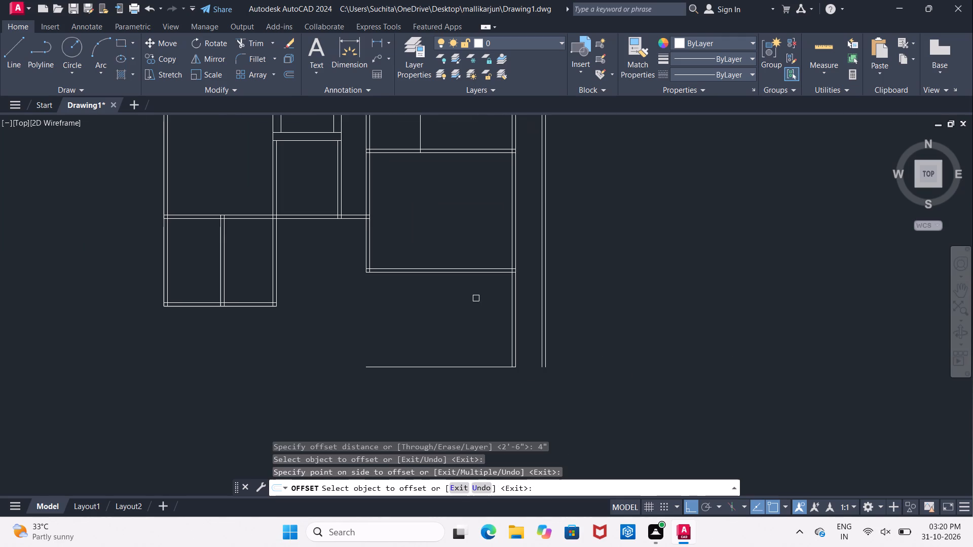
scroll(479, 299, up, 1)
scroll(479, 299, down, 1)
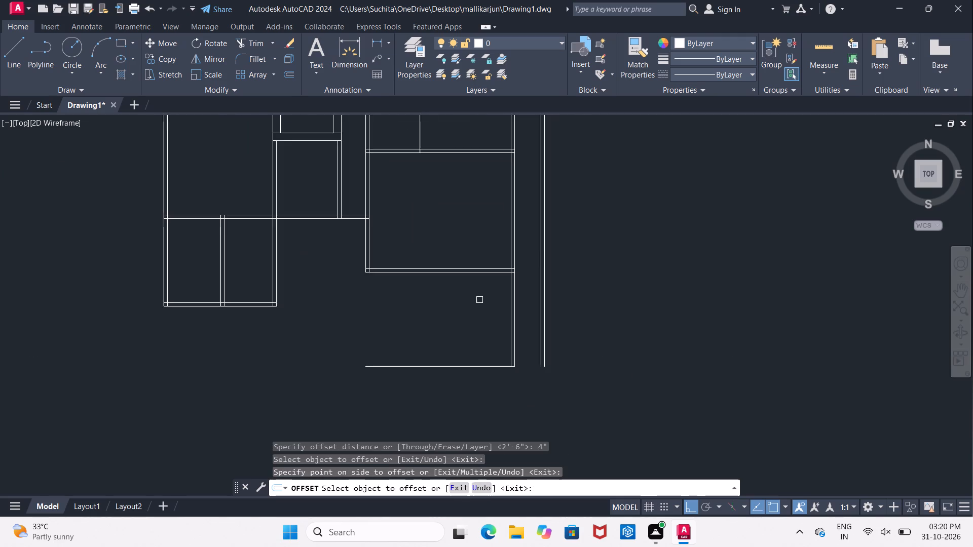
scroll(479, 300, down, 1)
scroll(479, 300, up, 2)
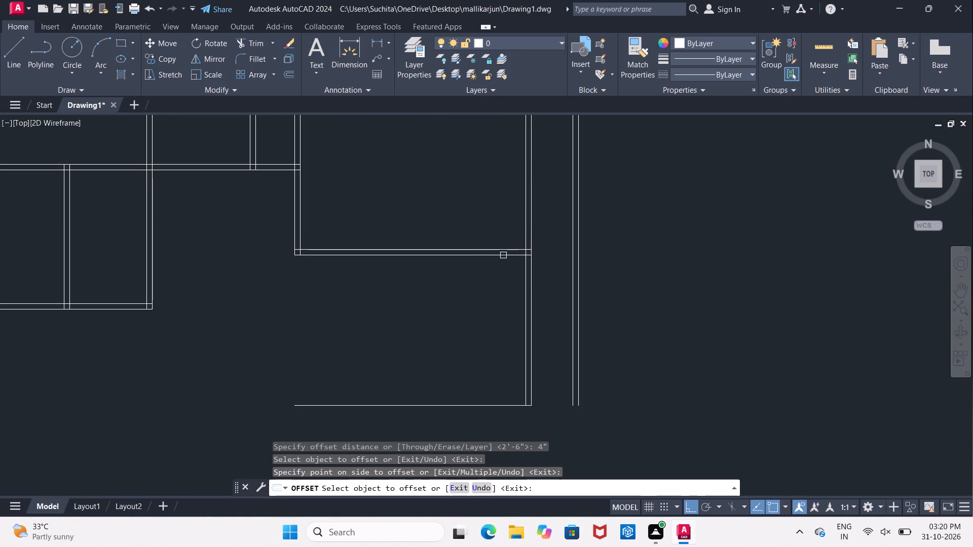
key(Escape)
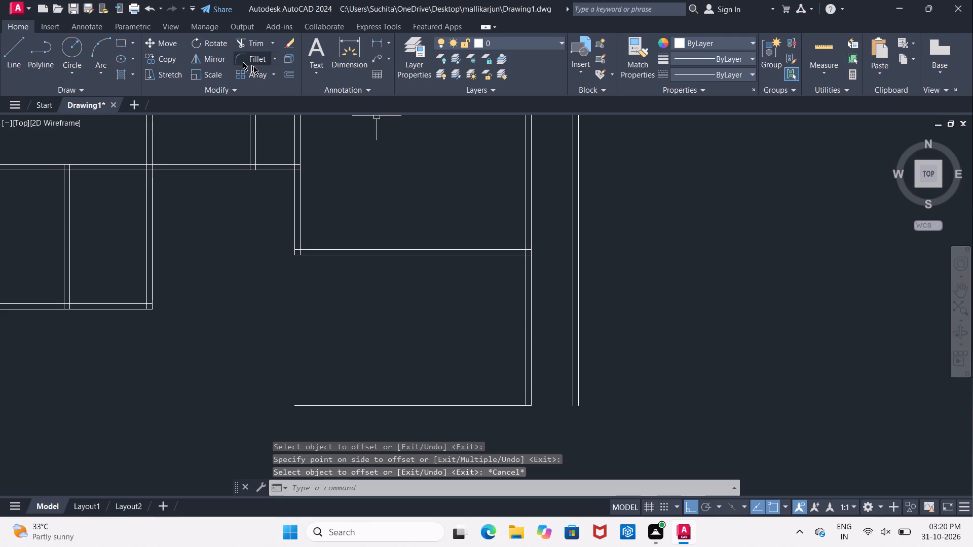
Extend both lines of the horizontal wall above the bottom-right room to the outer line of the new right-hand vertical wall.
text(EX)
key(space)
key(space)
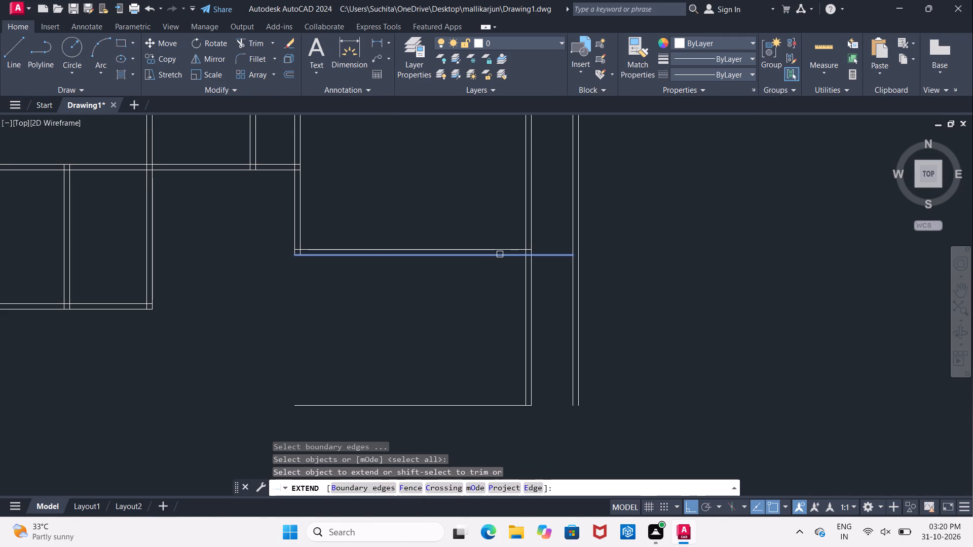
click(500, 254)
click(505, 255)
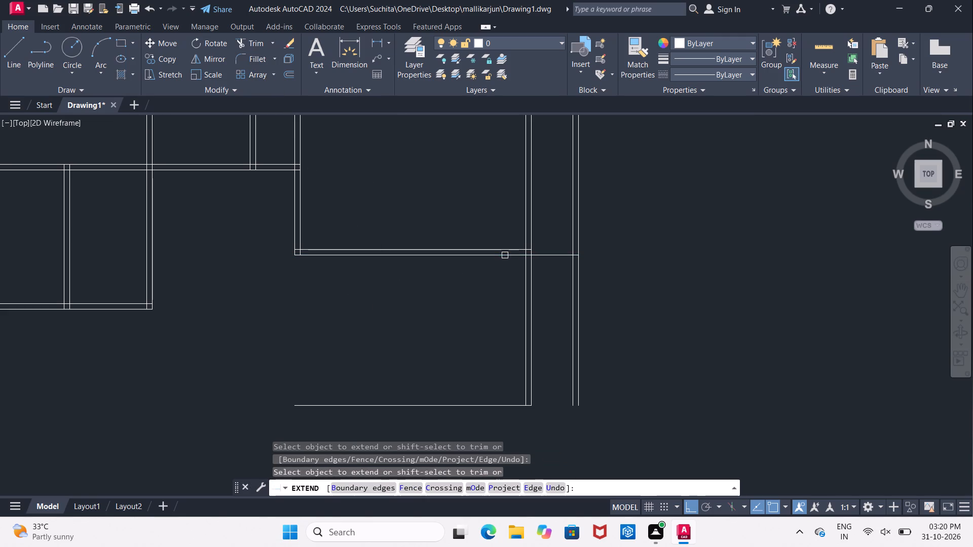
click(505, 251)
click(511, 249)
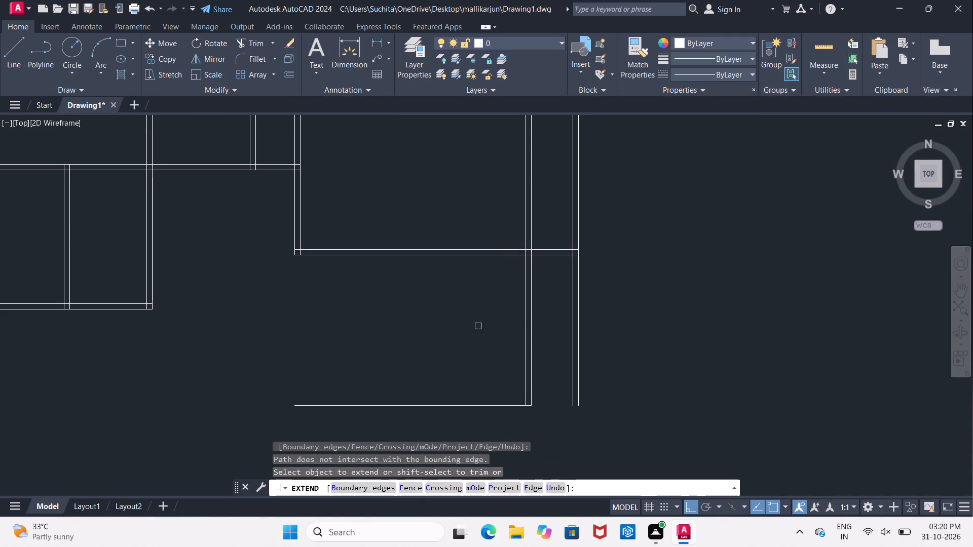
middle_drag(470, 344, 475, 267)
scroll(463, 316, up, 1)
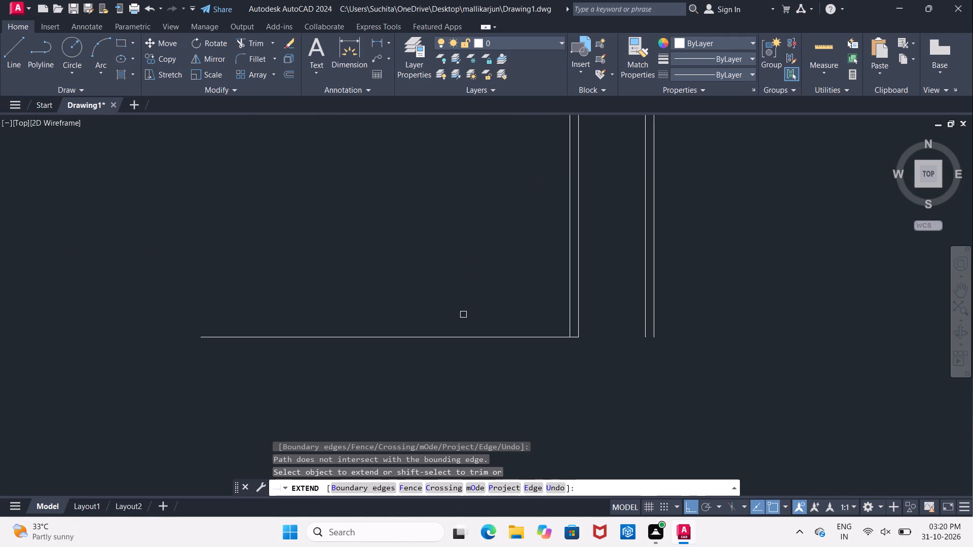
scroll(463, 315, up, 1)
key(Return)
key(Escape)
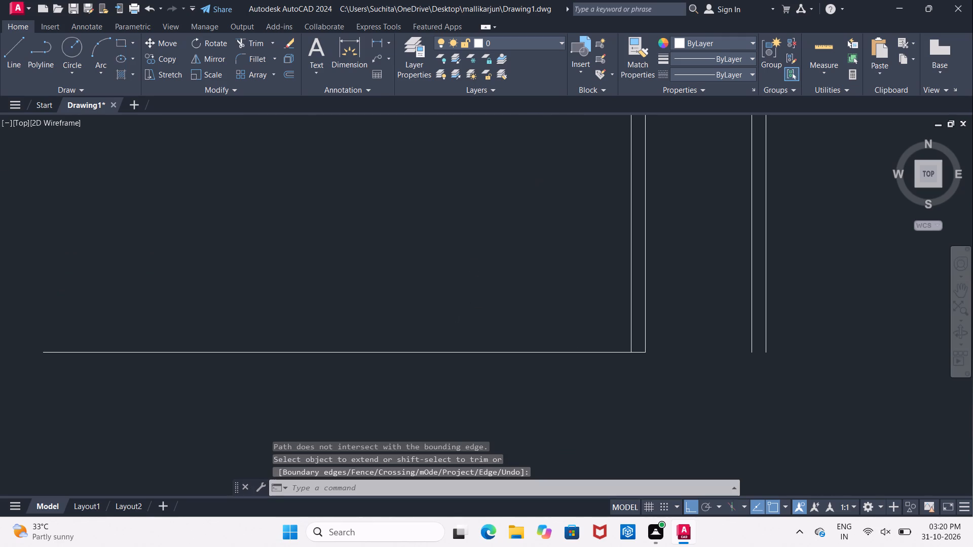
Offset the bottom horizontal line of the lower right room 4" downward to form a double-line wall.
key(o)
key(Return)
text(4")
key(Return)
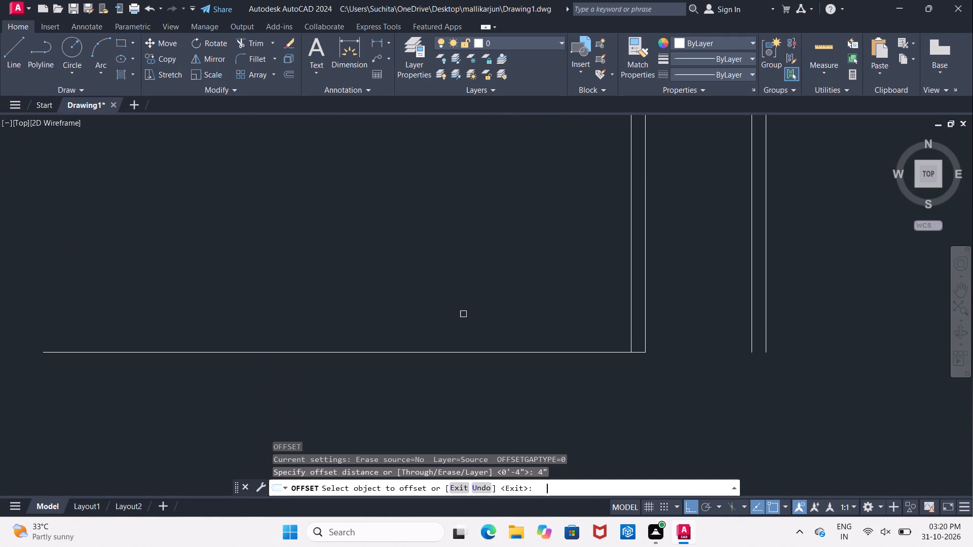
click(481, 352)
click(484, 364)
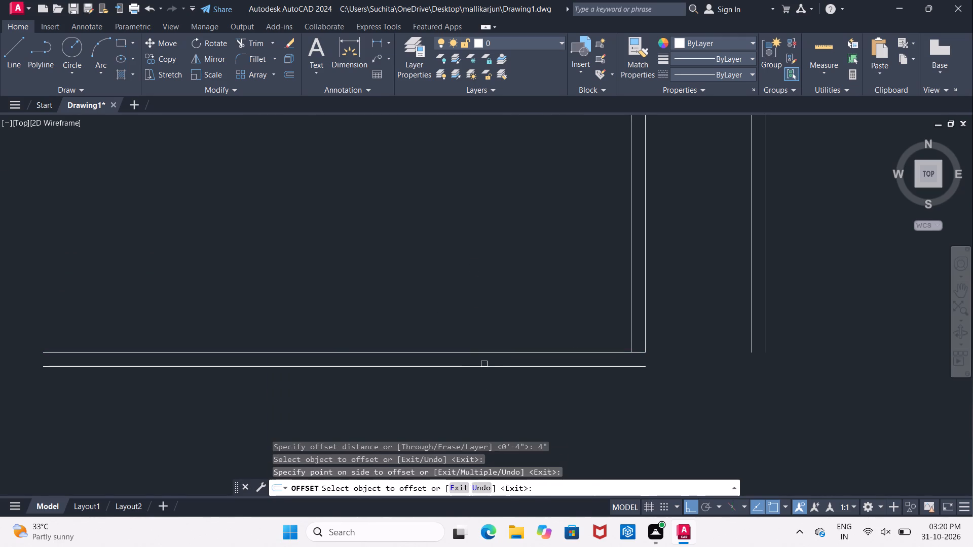
middle_drag(673, 404, 607, 410)
key(Escape)
Fillet the bottom wall's outer and inner lines to the matching lines of the new right-hand vertical wall, forming square corners.
scroll(590, 410, down, 3)
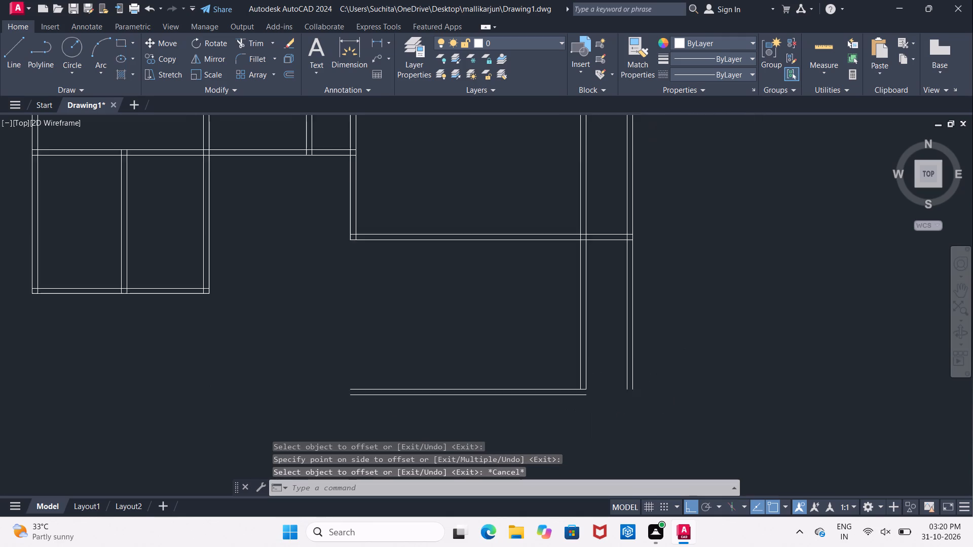
middle_drag(579, 410, 507, 308)
scroll(507, 308, up, 1)
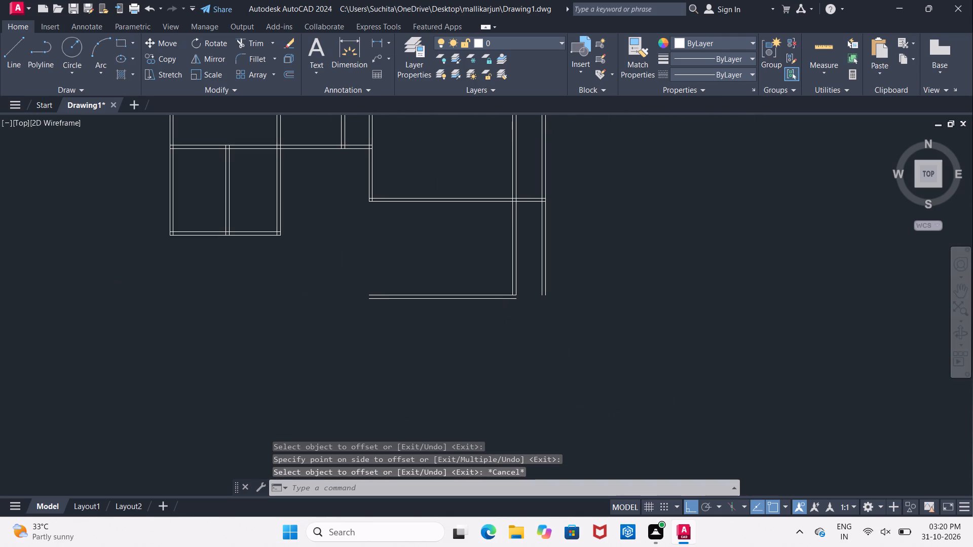
scroll(507, 308, up, 1)
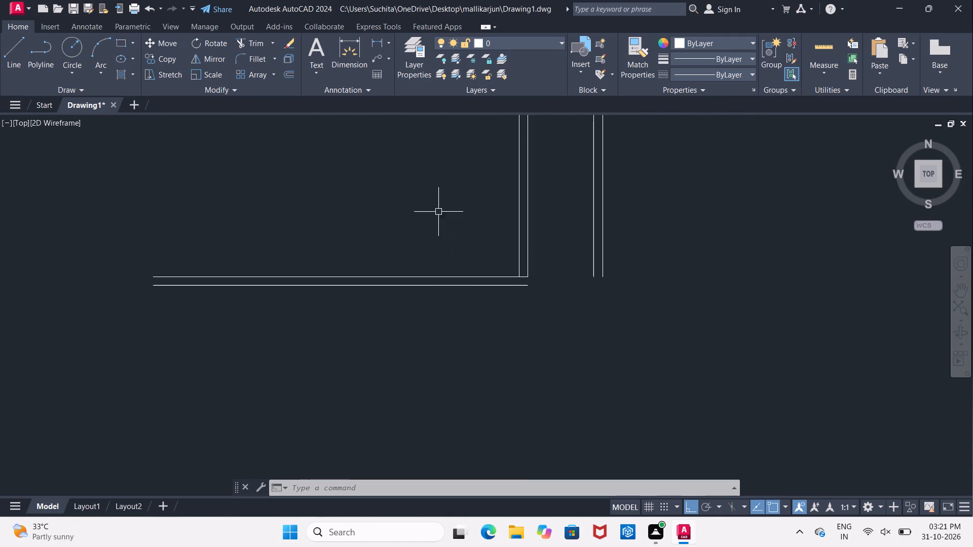
click(241, 59)
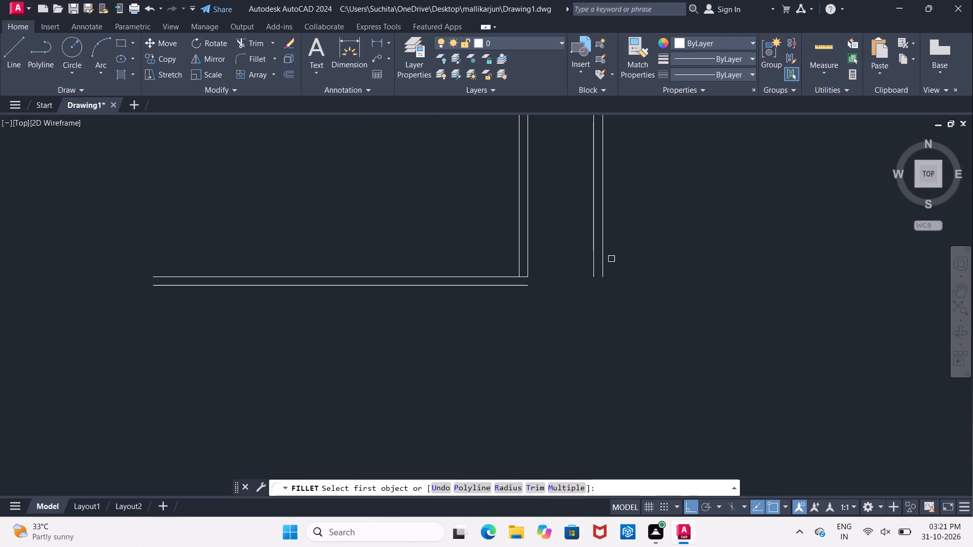
click(605, 263)
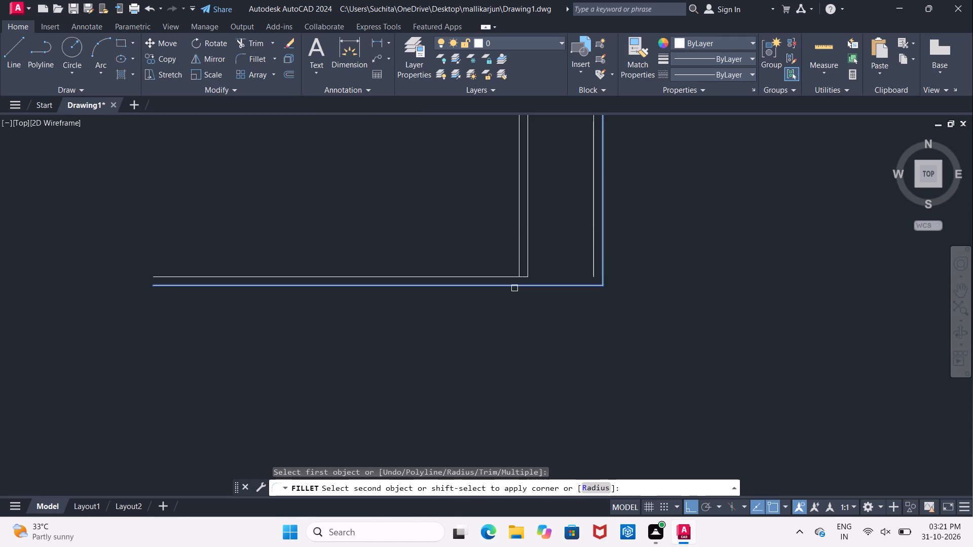
click(514, 288)
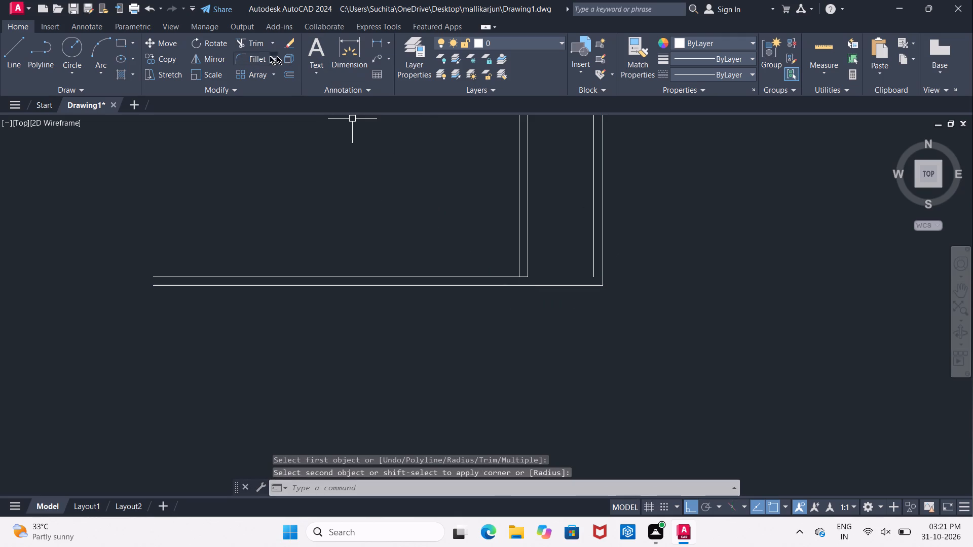
click(262, 56)
click(477, 277)
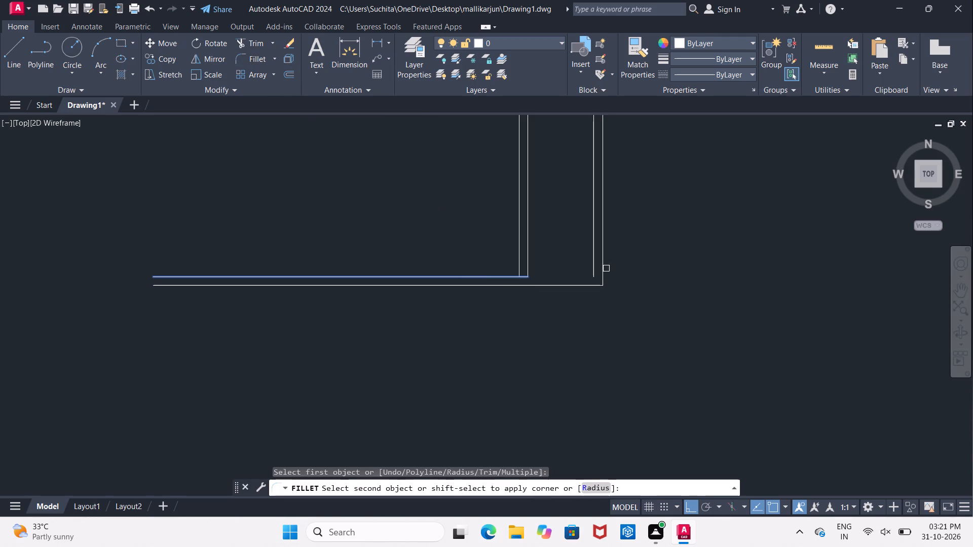
click(595, 268)
Extend both lines of the former right wall and the new wall's inner line down to the bottom wall's outer line.
scroll(522, 275, down, 2)
scroll(511, 268, up, 1)
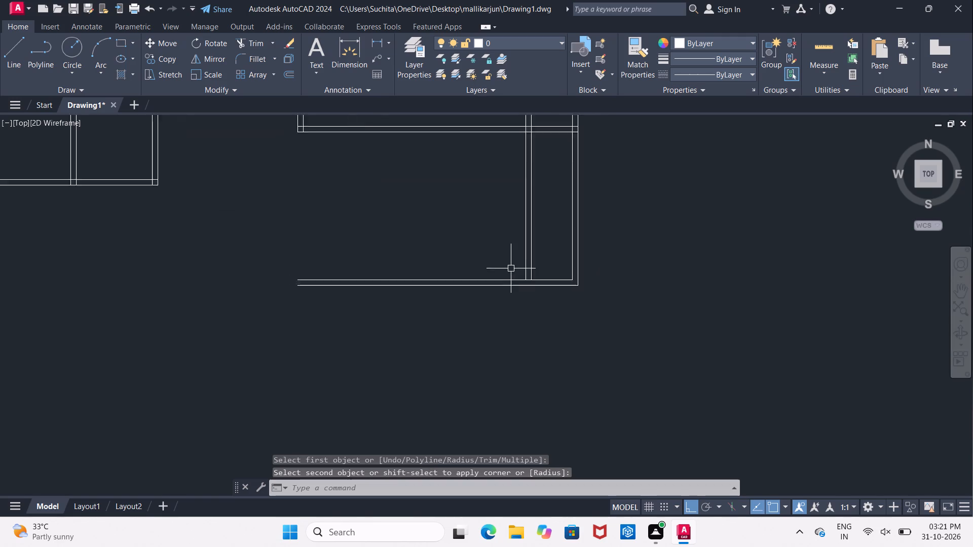
scroll(510, 268, up, 1)
text(EX)
key(space)
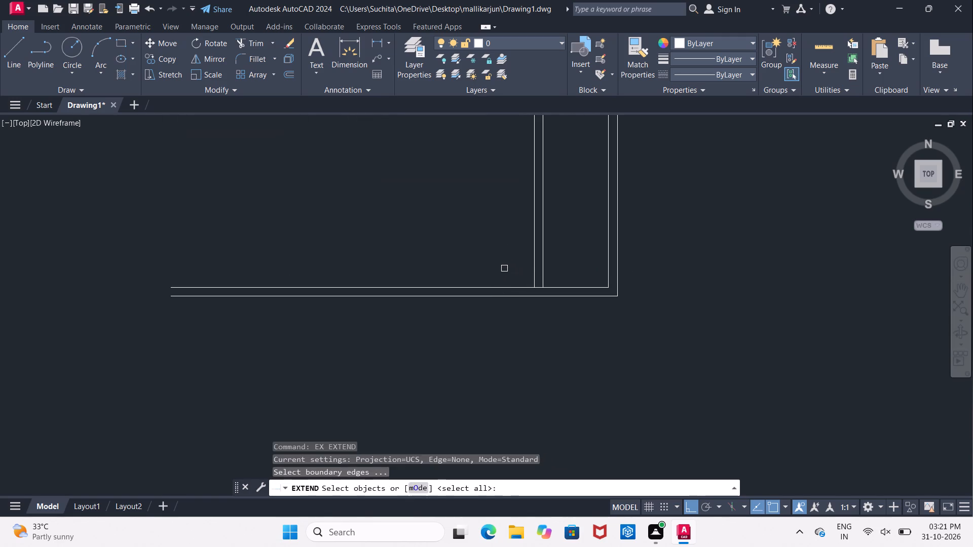
key(space)
click(536, 272)
click(541, 275)
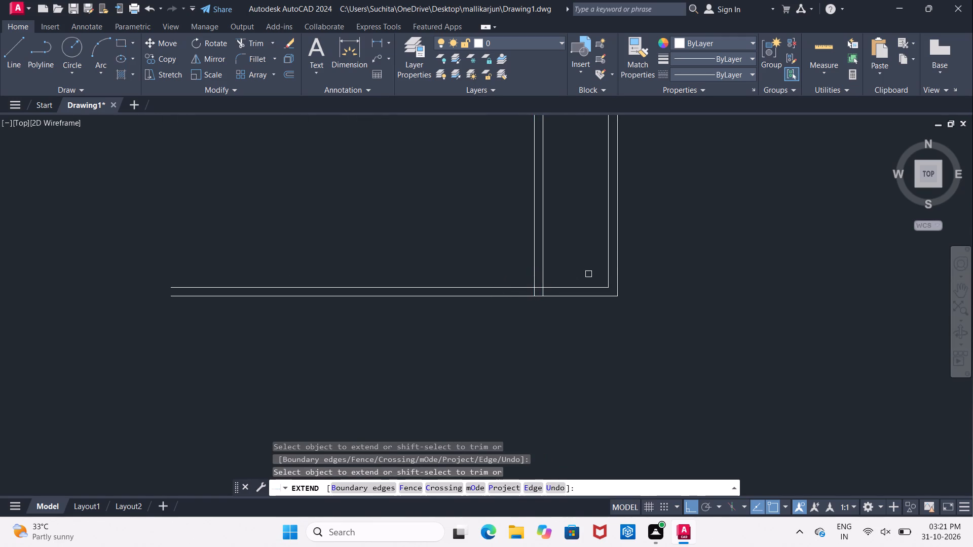
click(609, 280)
scroll(591, 284, down, 2)
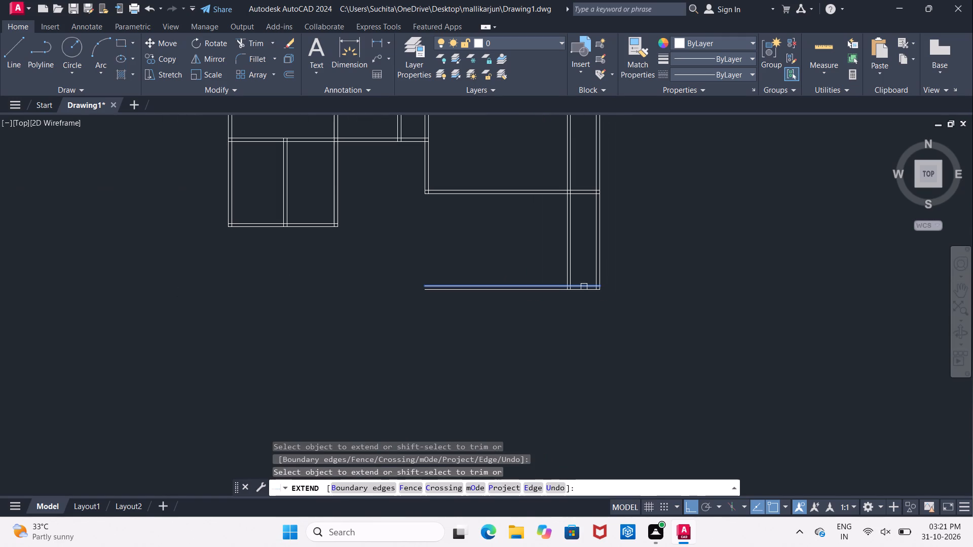
middle_drag(536, 258, 508, 315)
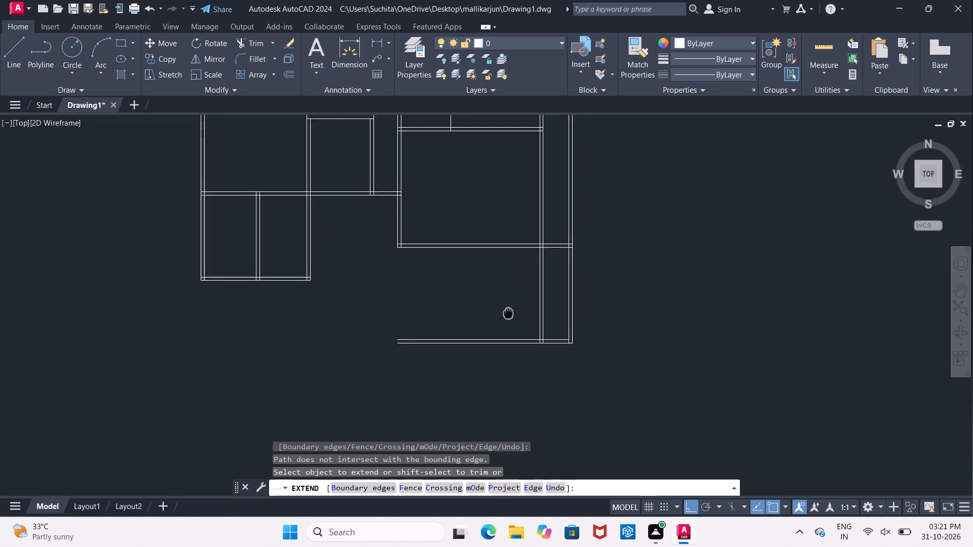
middle_drag(508, 315, 507, 318)
scroll(507, 319, down, 1)
scroll(556, 144, up, 2)
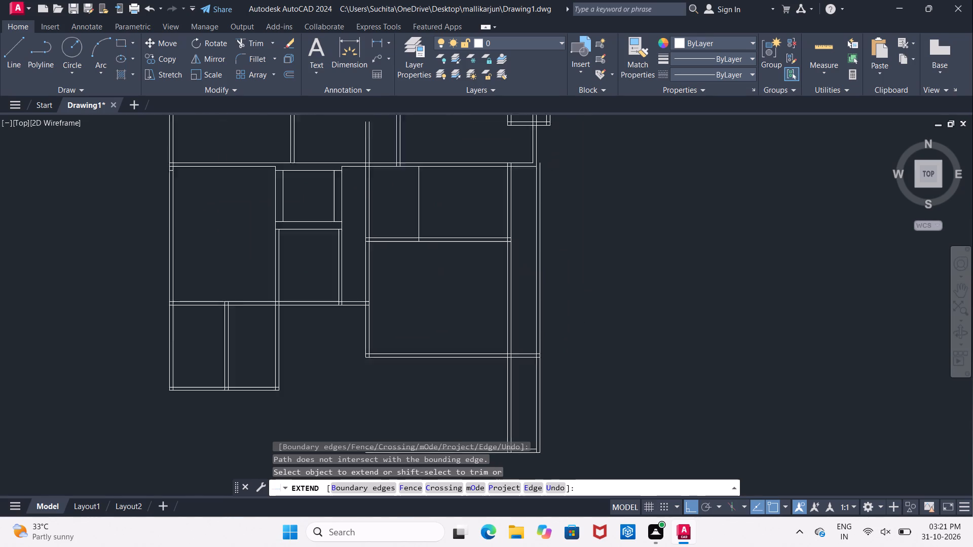
scroll(550, 158, down, 1)
middle_drag(550, 159, 462, 229)
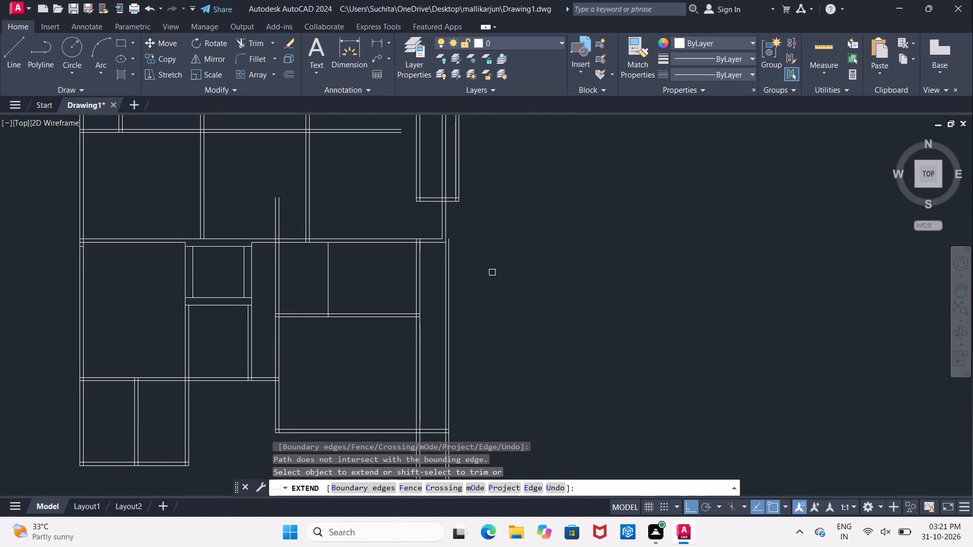
scroll(492, 272, down, 2)
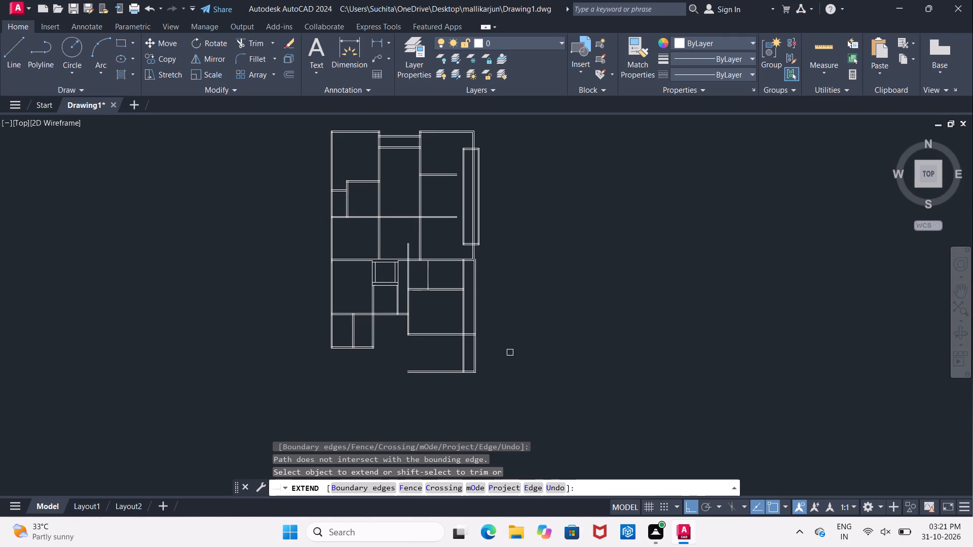
scroll(481, 280, up, 2)
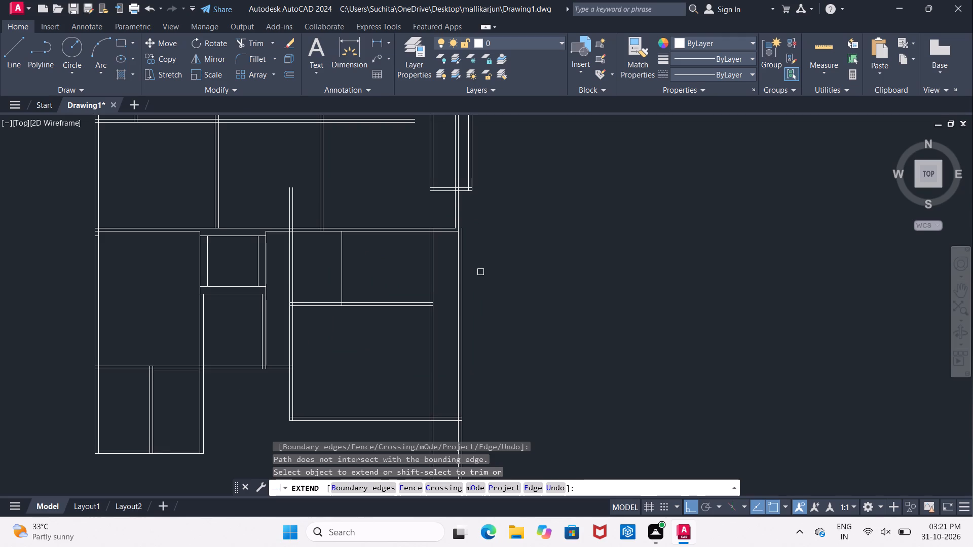
middle_click(480, 272)
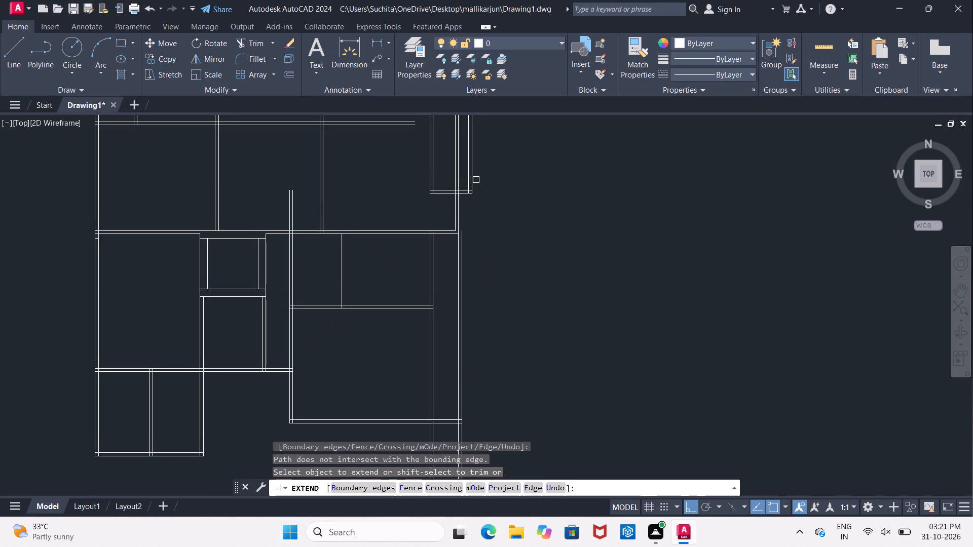
key(Escape)
Stretch the lower end of the narrow strip's outermost right line about 23' straight down, to just below the lower horizontal wall.
click(473, 180)
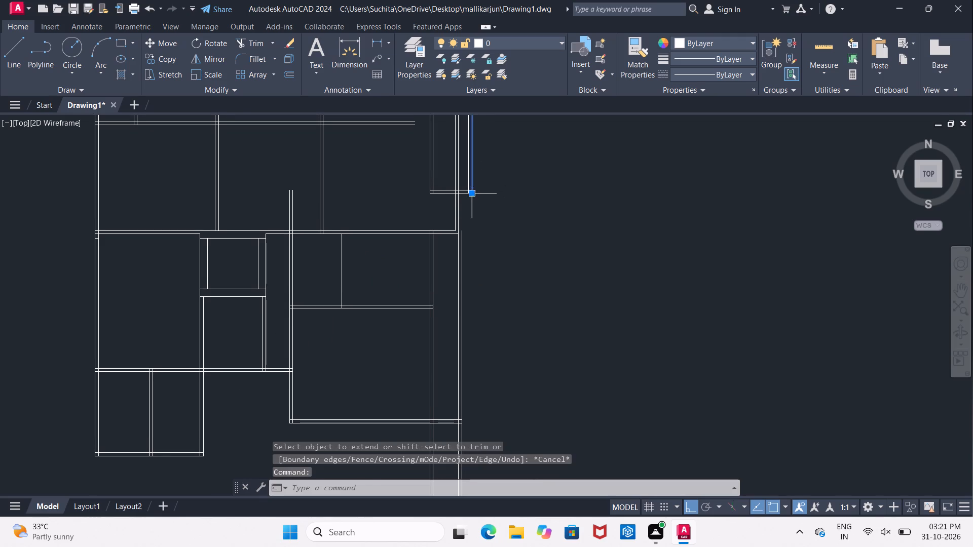
click(472, 195)
middle_drag(483, 382, 483, 369)
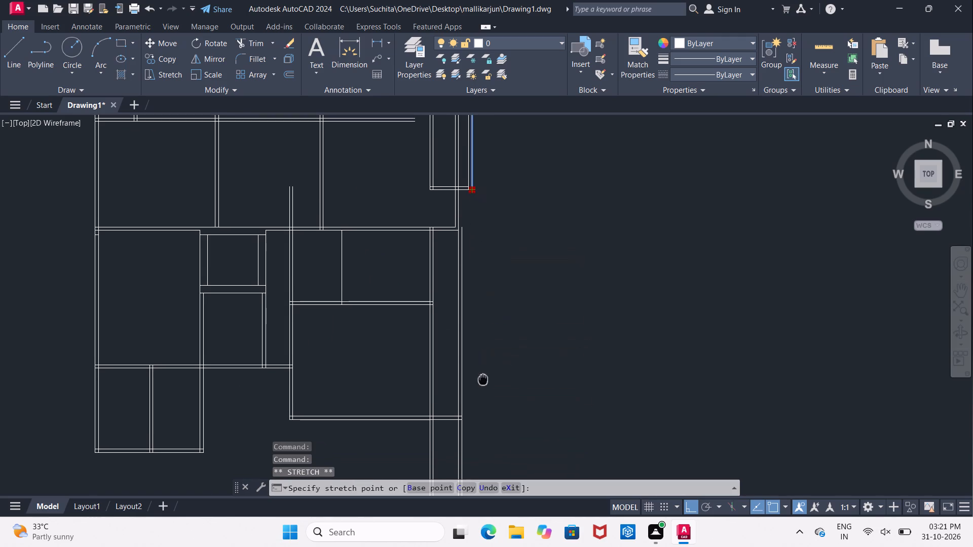
middle_drag(483, 369, 488, 280)
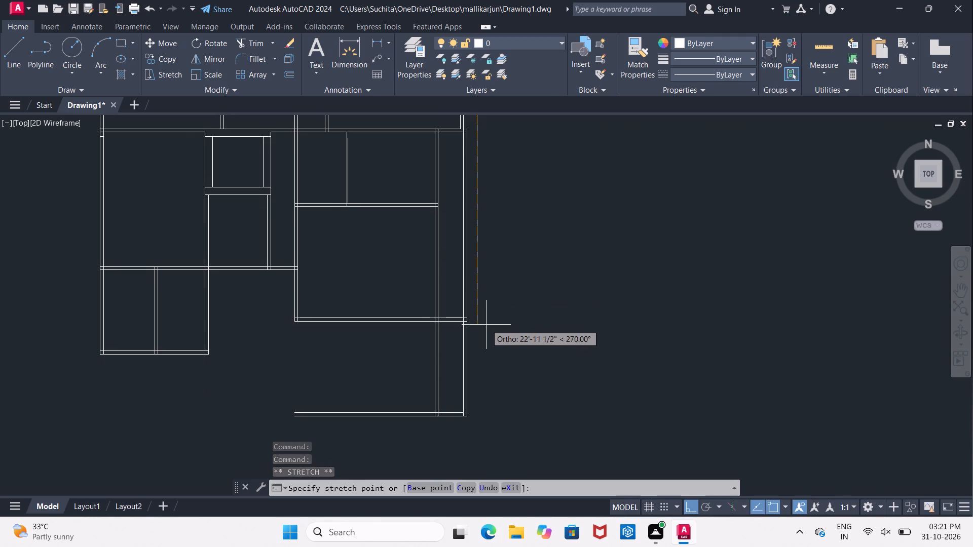
scroll(486, 325, up, 2)
click(481, 335)
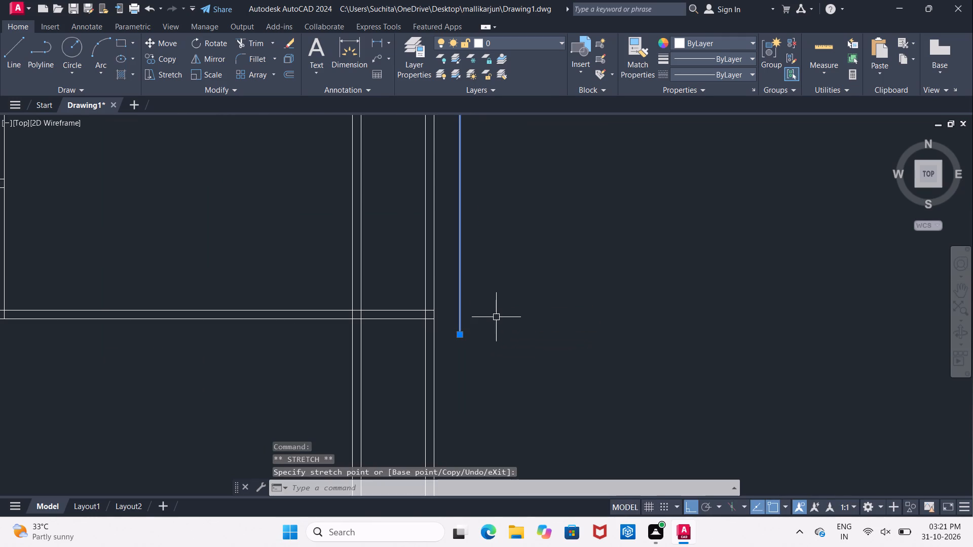
key(Escape)
Stretch the lower end of the strip's inner right line straight down to about the same level as its outer line.
scroll(499, 316, down, 1)
middle_drag(519, 168, 489, 293)
scroll(448, 229, down, 1)
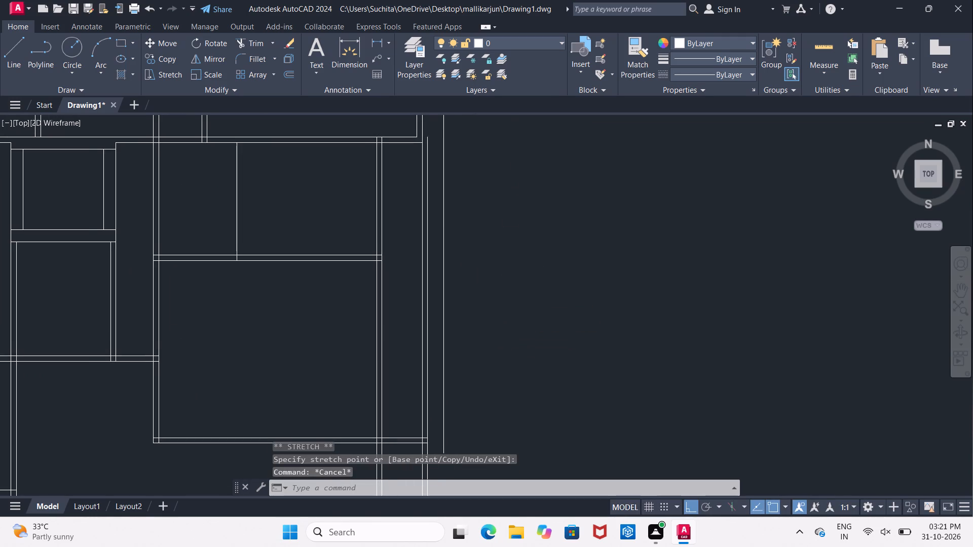
scroll(440, 140, up, 2)
middle_drag(441, 135, 444, 168)
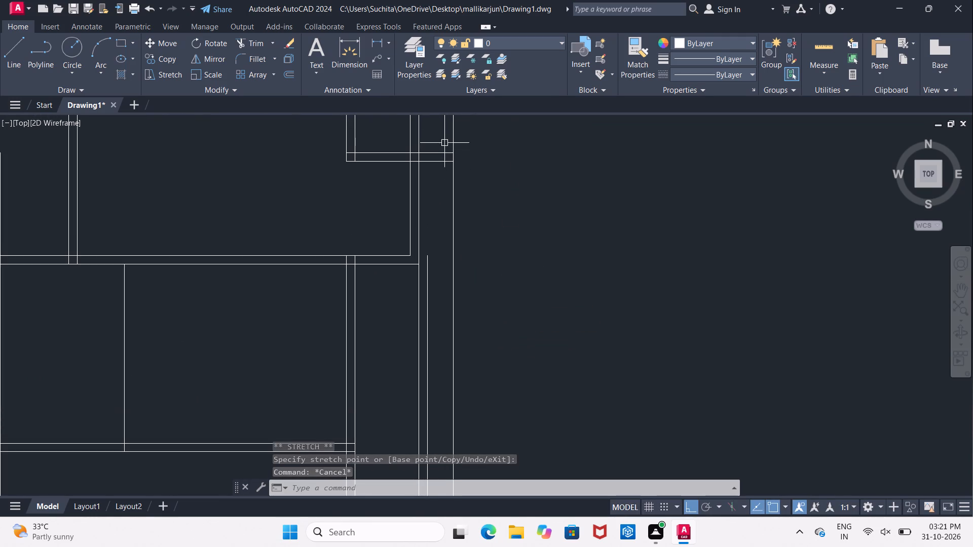
click(444, 143)
click(444, 162)
middle_drag(449, 281, 453, 169)
scroll(453, 171, down, 2)
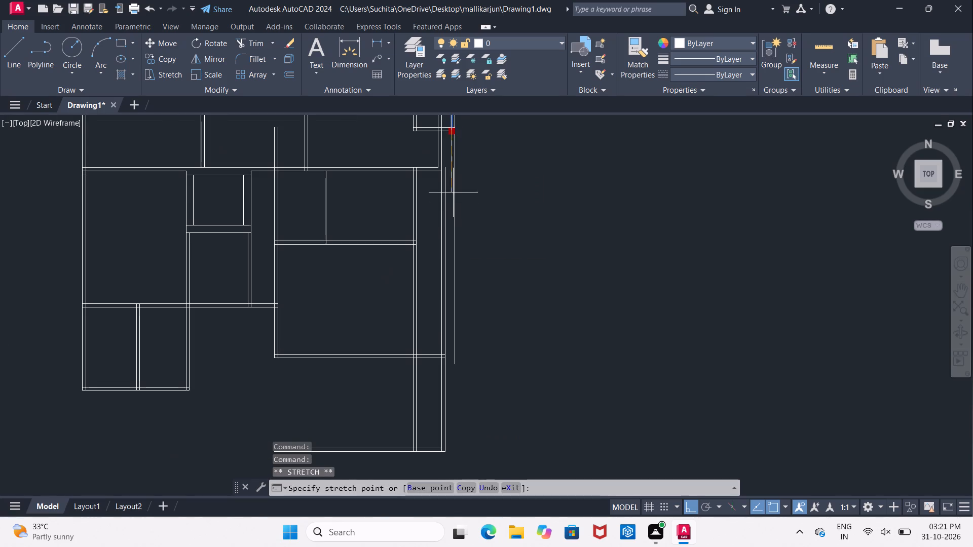
scroll(455, 358, up, 4)
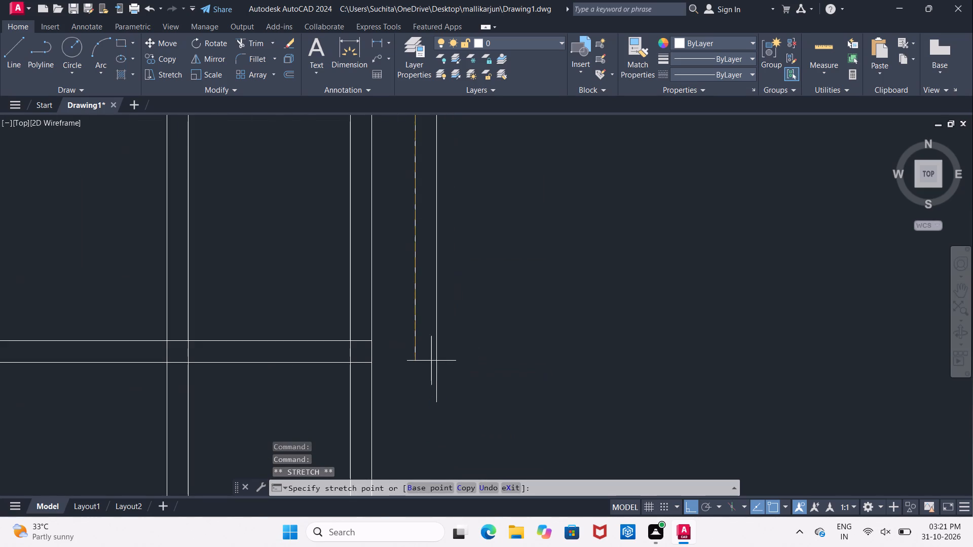
click(418, 405)
key(Escape)
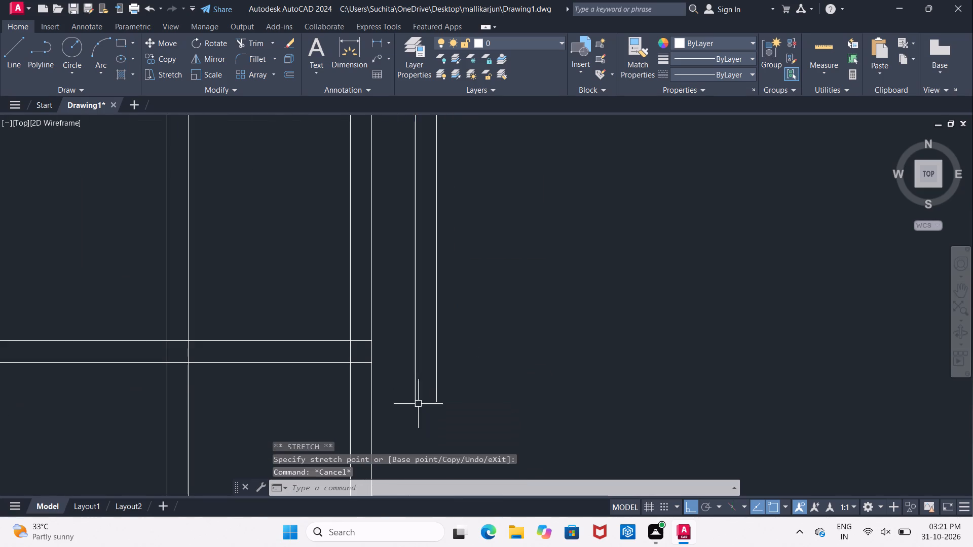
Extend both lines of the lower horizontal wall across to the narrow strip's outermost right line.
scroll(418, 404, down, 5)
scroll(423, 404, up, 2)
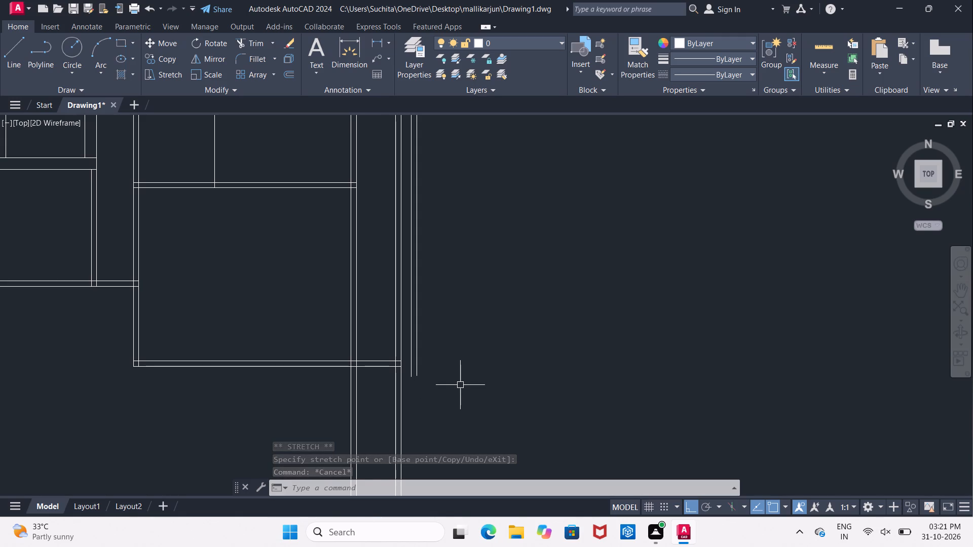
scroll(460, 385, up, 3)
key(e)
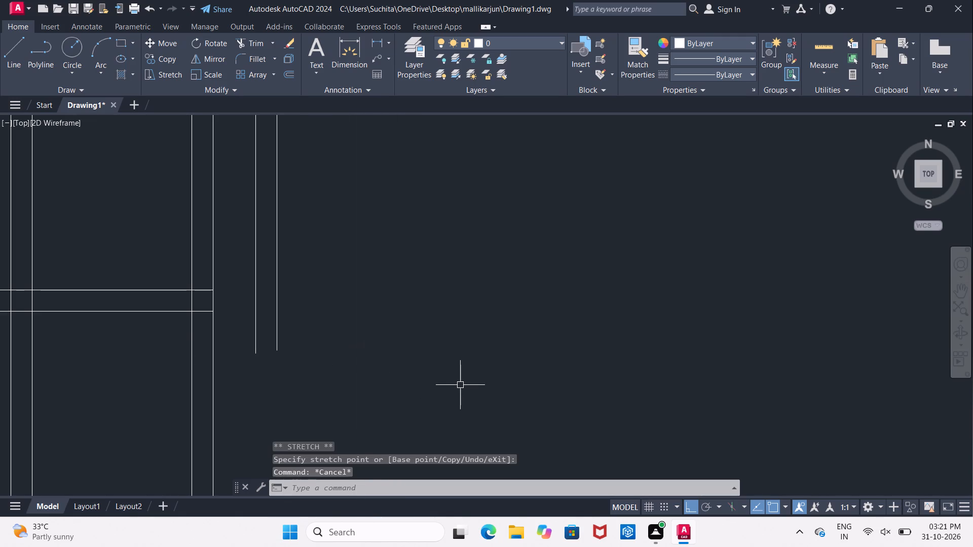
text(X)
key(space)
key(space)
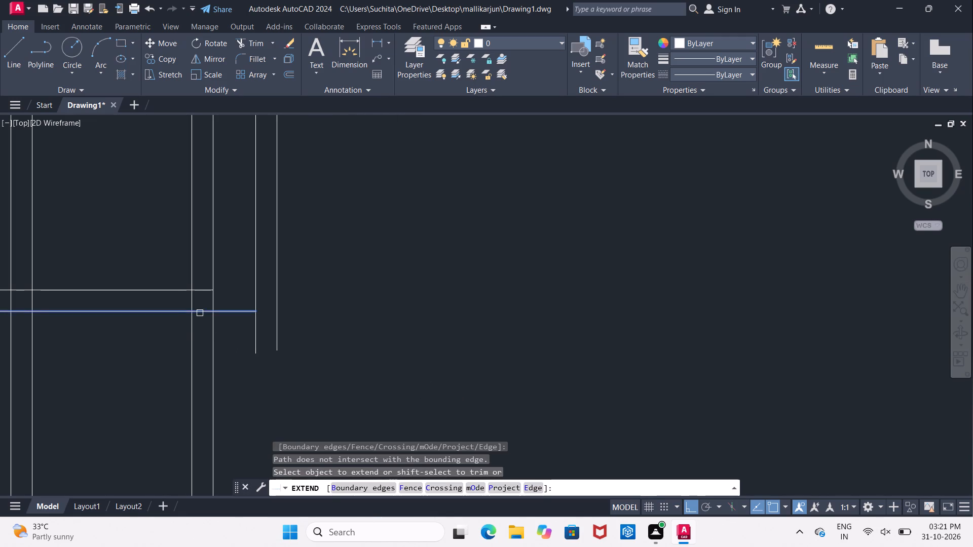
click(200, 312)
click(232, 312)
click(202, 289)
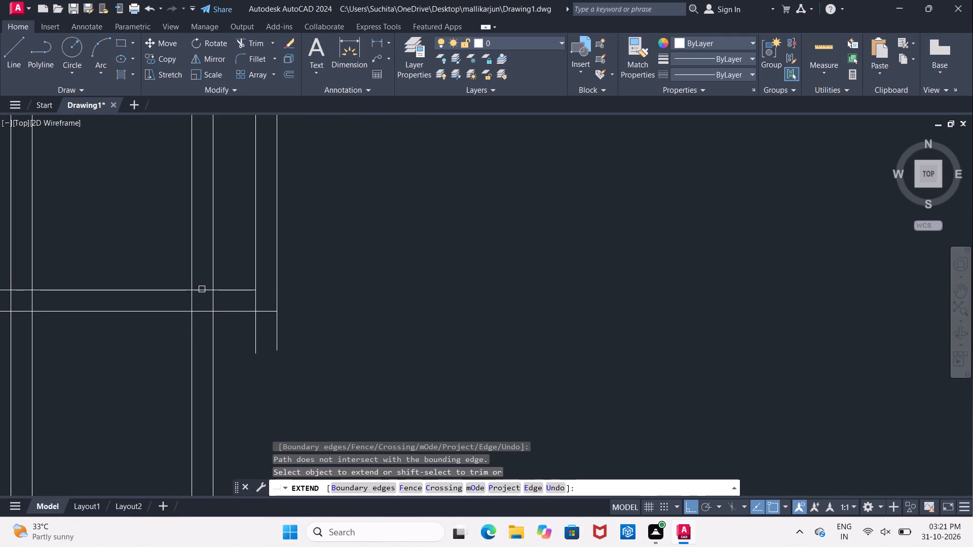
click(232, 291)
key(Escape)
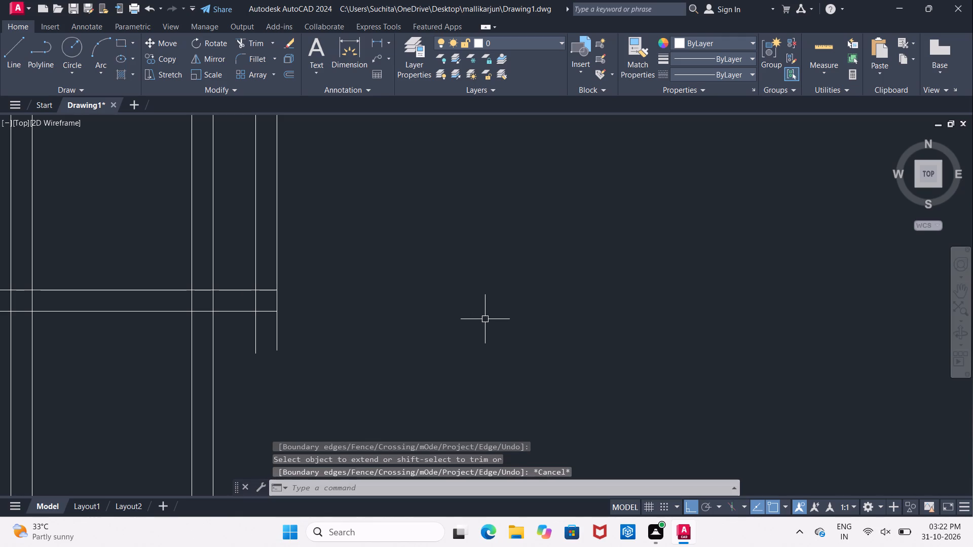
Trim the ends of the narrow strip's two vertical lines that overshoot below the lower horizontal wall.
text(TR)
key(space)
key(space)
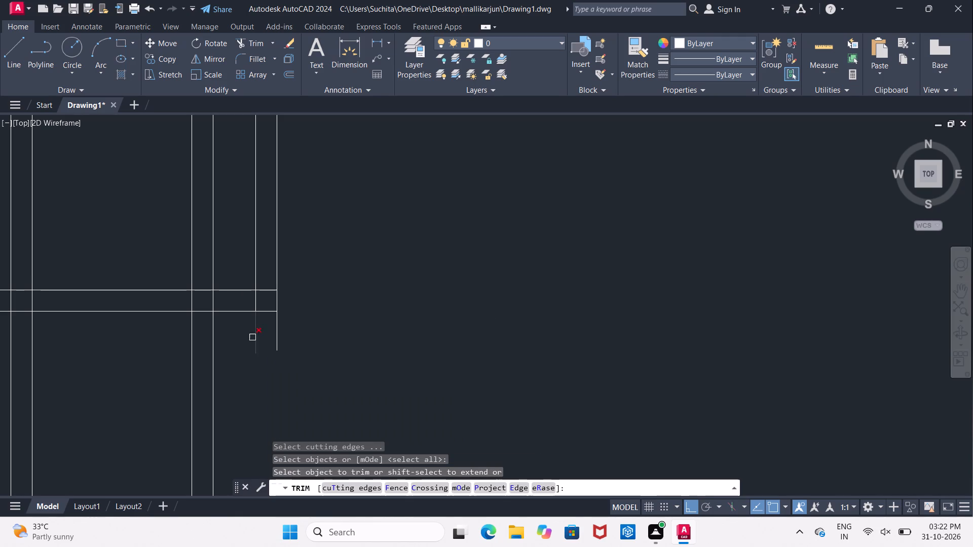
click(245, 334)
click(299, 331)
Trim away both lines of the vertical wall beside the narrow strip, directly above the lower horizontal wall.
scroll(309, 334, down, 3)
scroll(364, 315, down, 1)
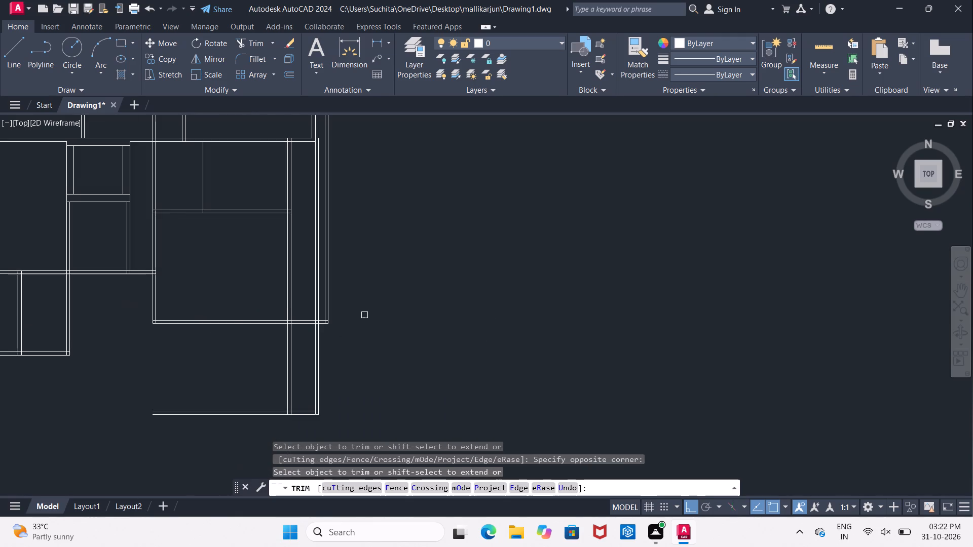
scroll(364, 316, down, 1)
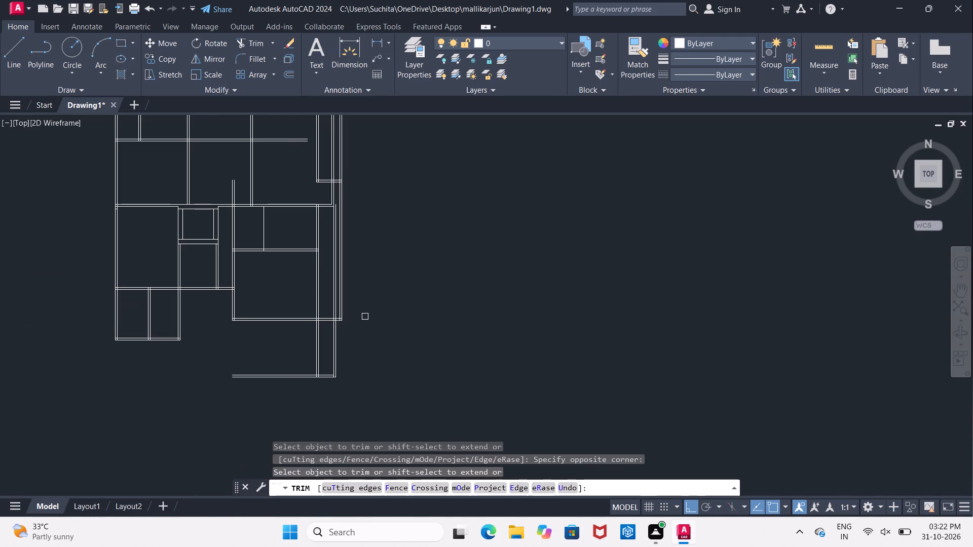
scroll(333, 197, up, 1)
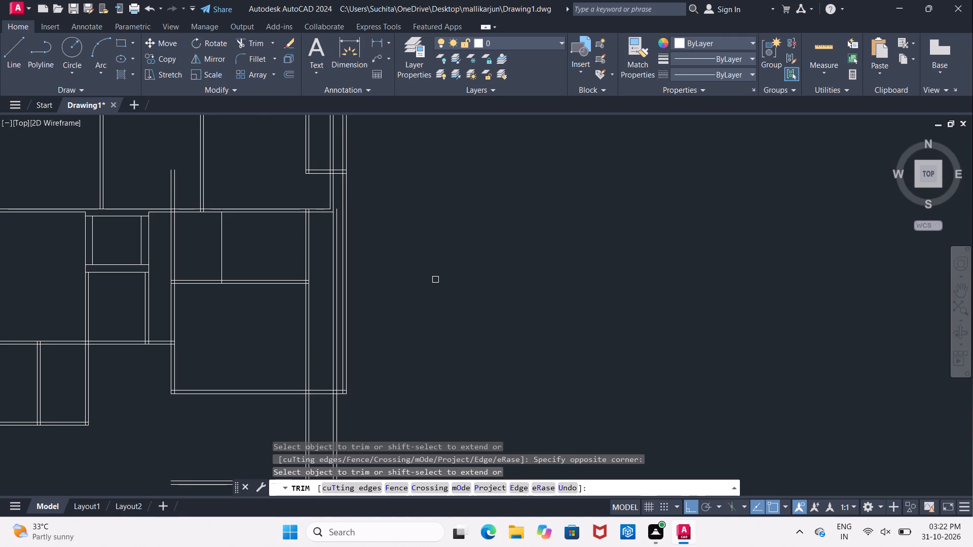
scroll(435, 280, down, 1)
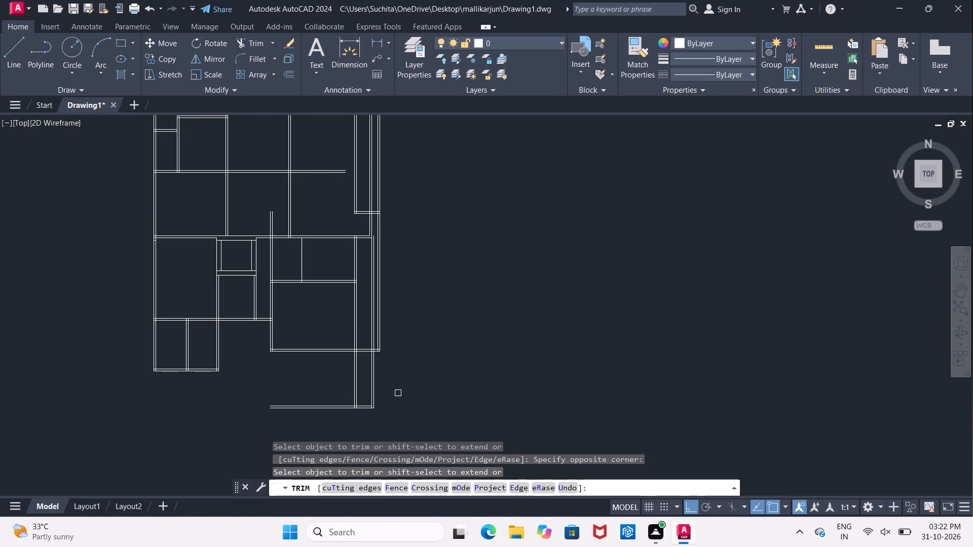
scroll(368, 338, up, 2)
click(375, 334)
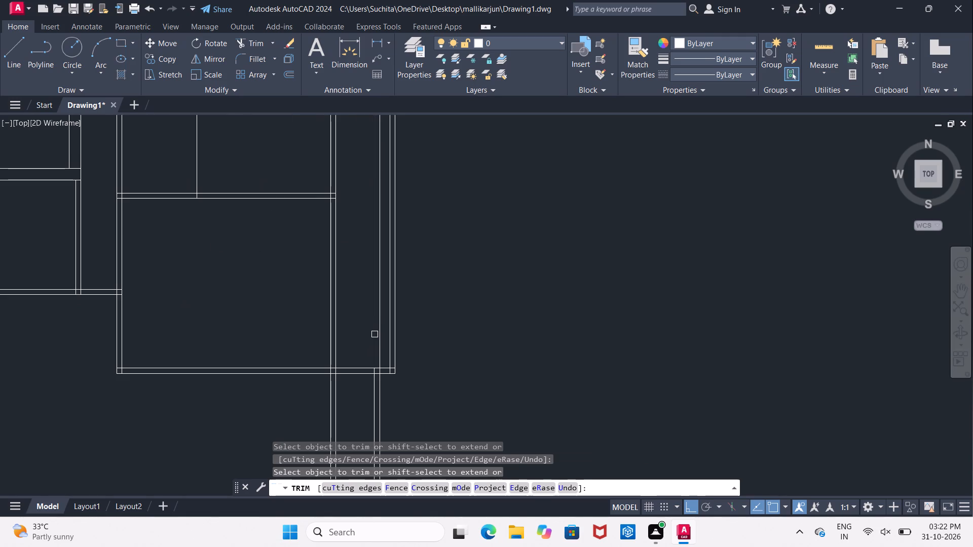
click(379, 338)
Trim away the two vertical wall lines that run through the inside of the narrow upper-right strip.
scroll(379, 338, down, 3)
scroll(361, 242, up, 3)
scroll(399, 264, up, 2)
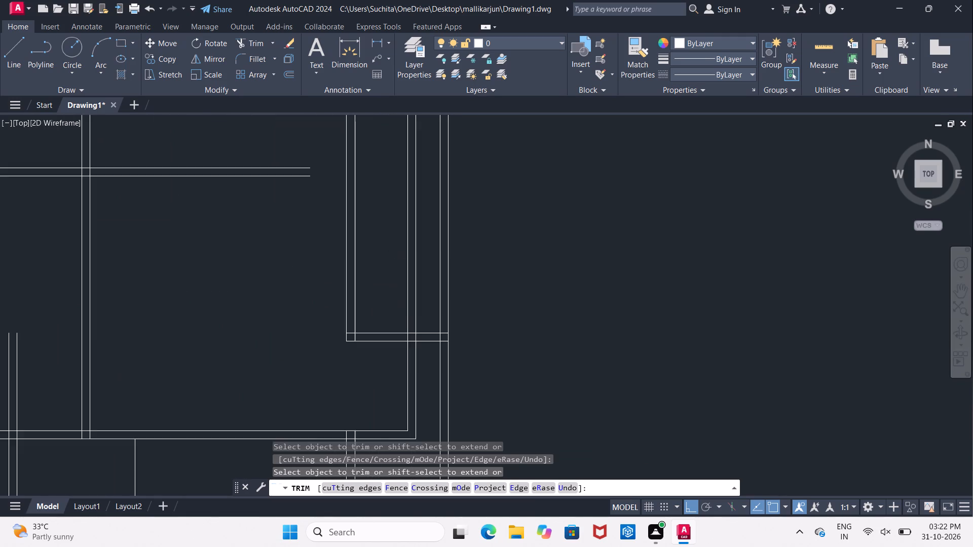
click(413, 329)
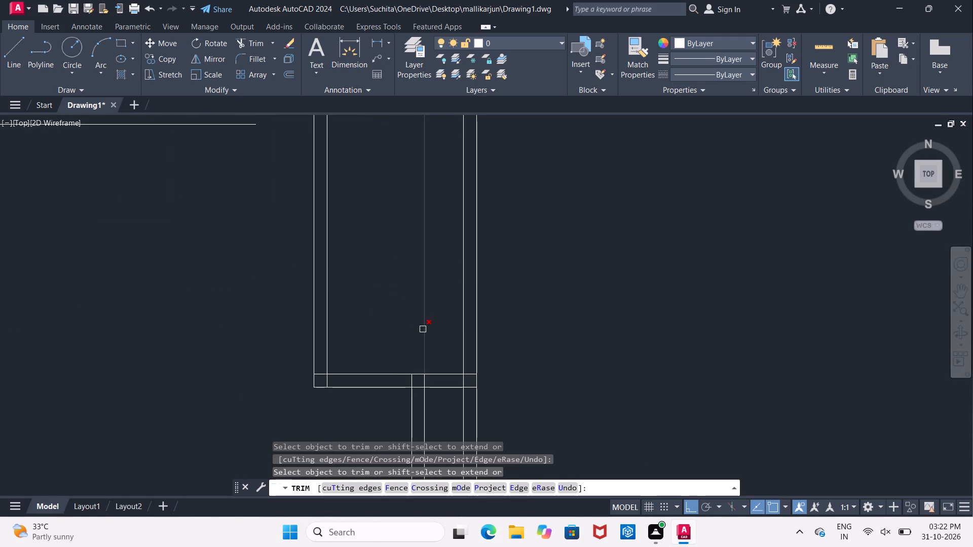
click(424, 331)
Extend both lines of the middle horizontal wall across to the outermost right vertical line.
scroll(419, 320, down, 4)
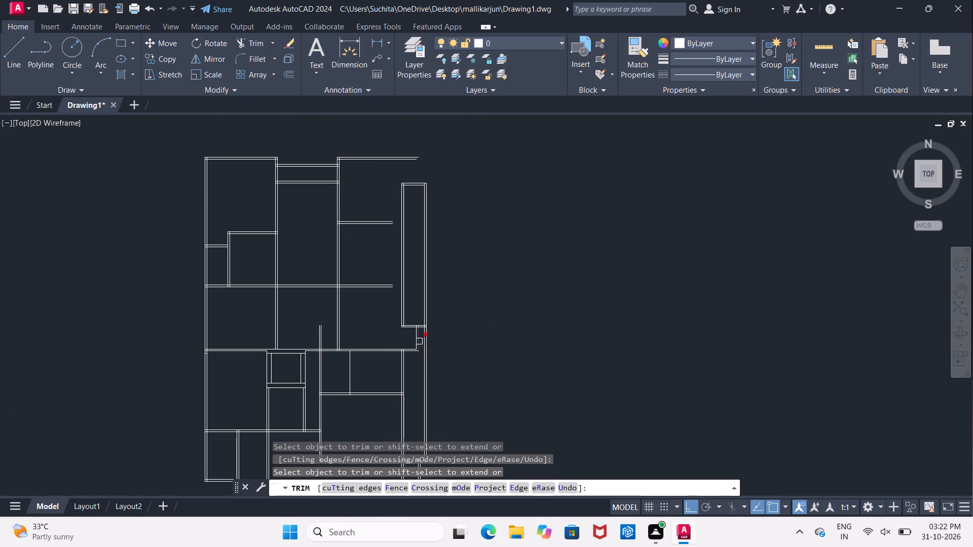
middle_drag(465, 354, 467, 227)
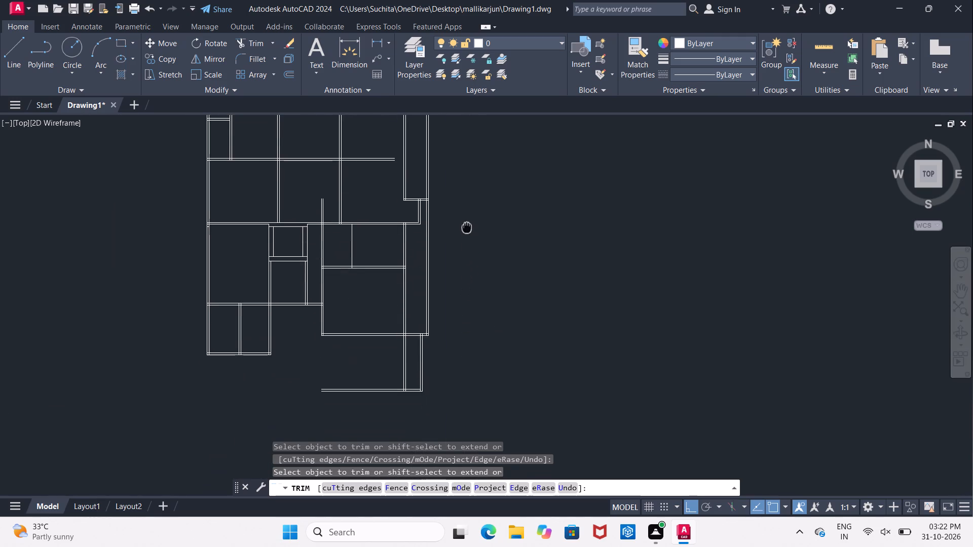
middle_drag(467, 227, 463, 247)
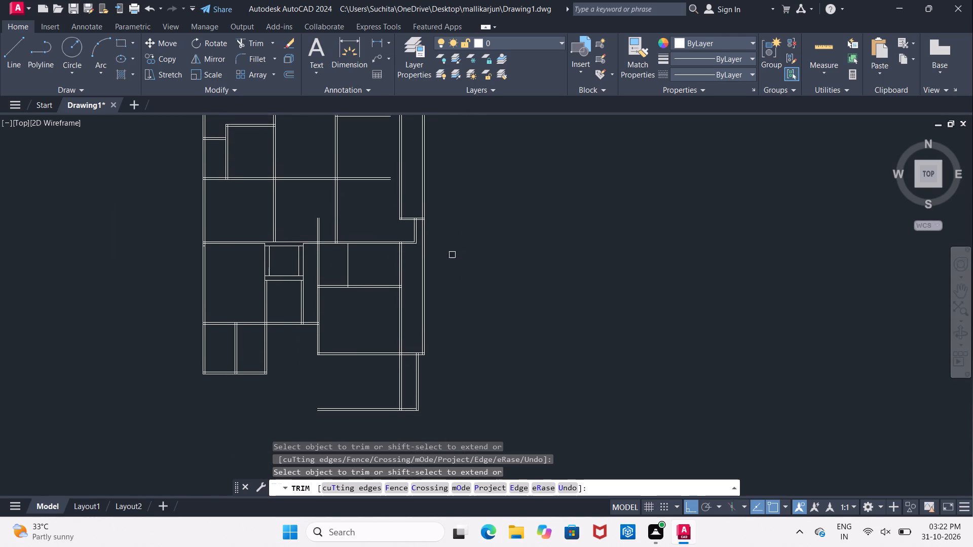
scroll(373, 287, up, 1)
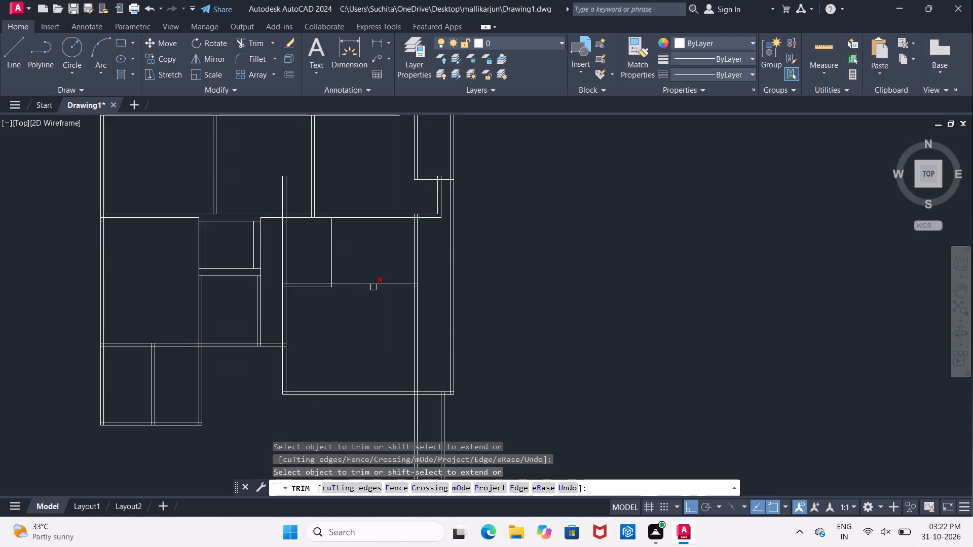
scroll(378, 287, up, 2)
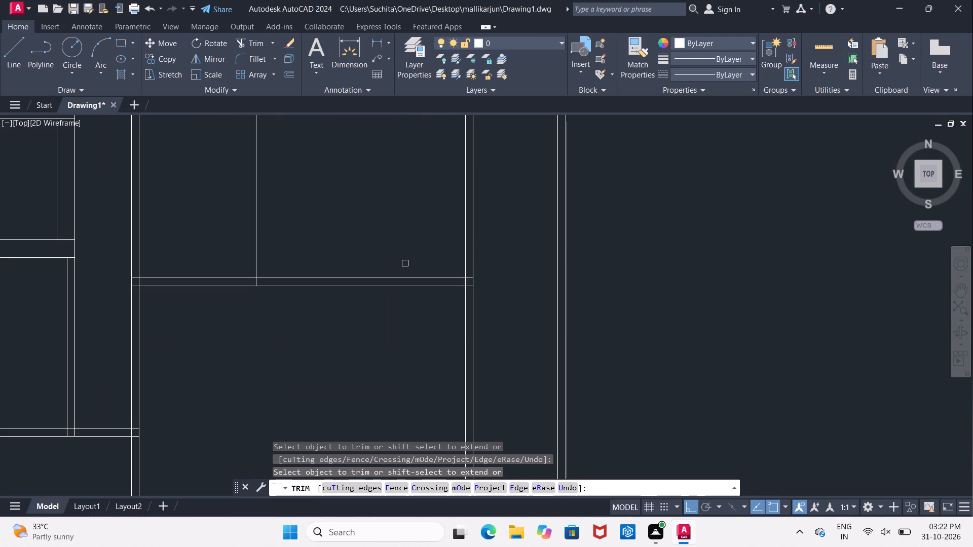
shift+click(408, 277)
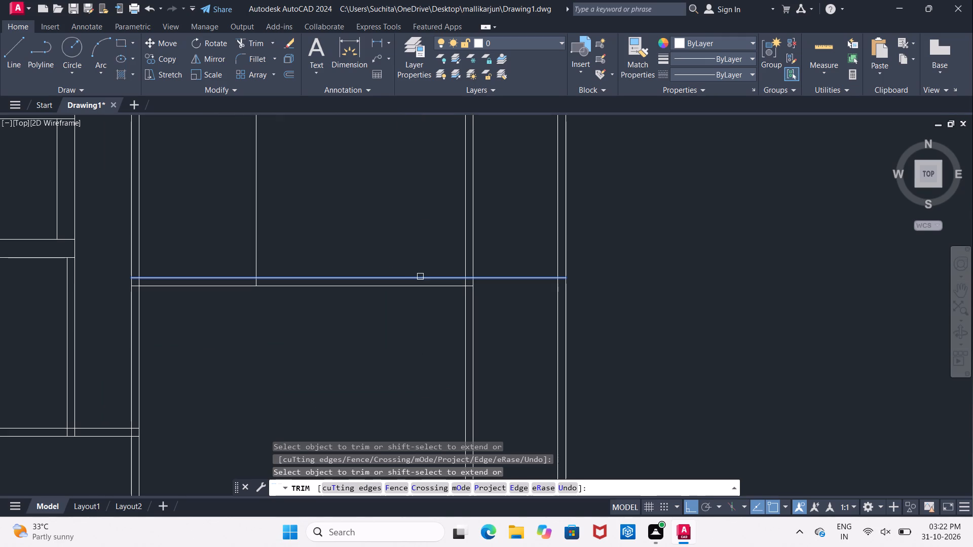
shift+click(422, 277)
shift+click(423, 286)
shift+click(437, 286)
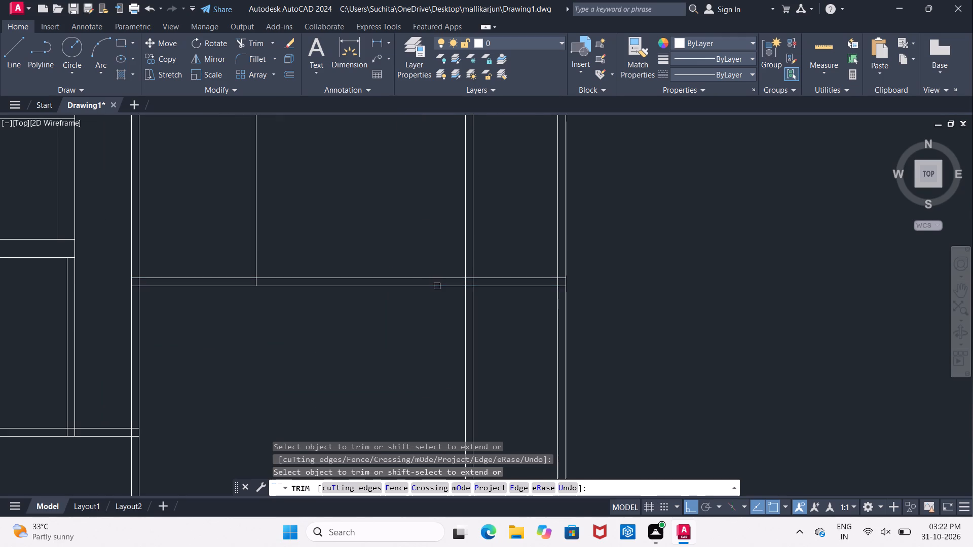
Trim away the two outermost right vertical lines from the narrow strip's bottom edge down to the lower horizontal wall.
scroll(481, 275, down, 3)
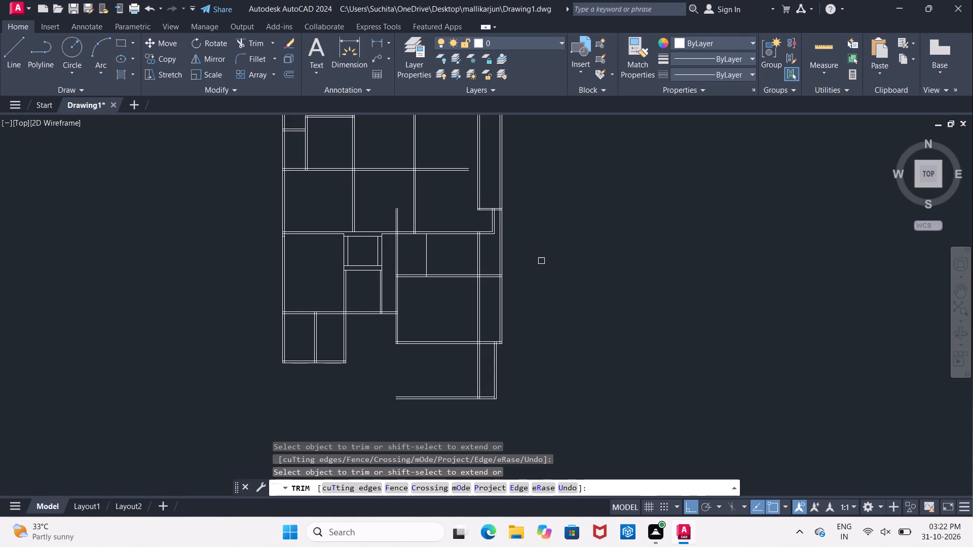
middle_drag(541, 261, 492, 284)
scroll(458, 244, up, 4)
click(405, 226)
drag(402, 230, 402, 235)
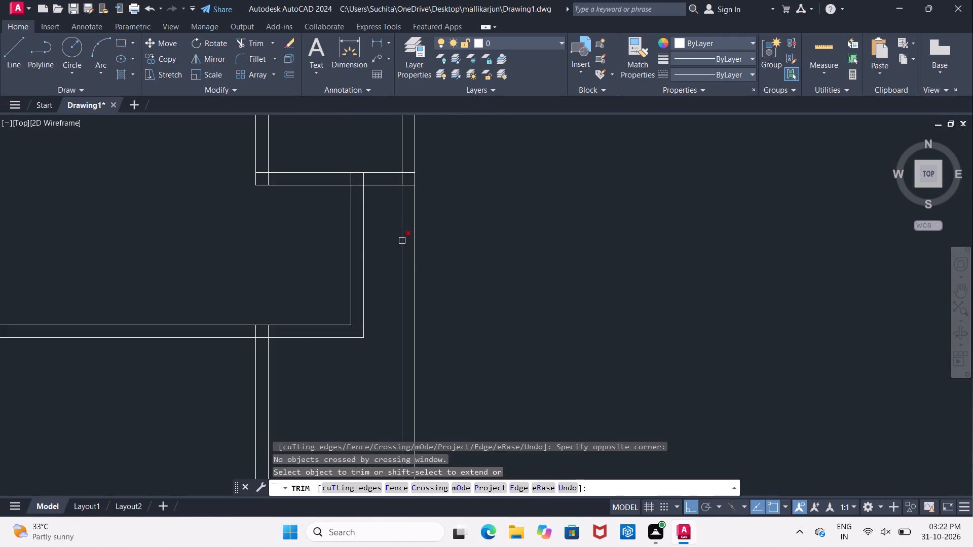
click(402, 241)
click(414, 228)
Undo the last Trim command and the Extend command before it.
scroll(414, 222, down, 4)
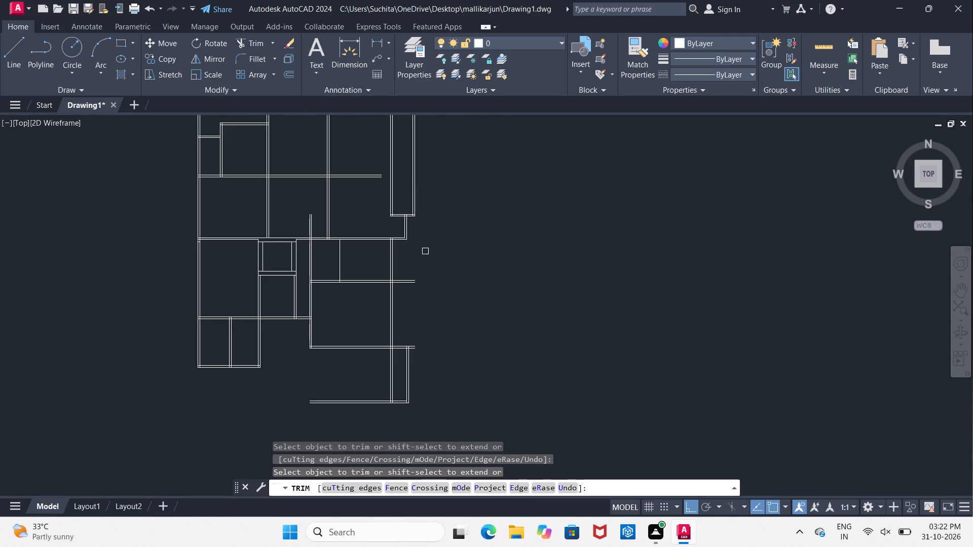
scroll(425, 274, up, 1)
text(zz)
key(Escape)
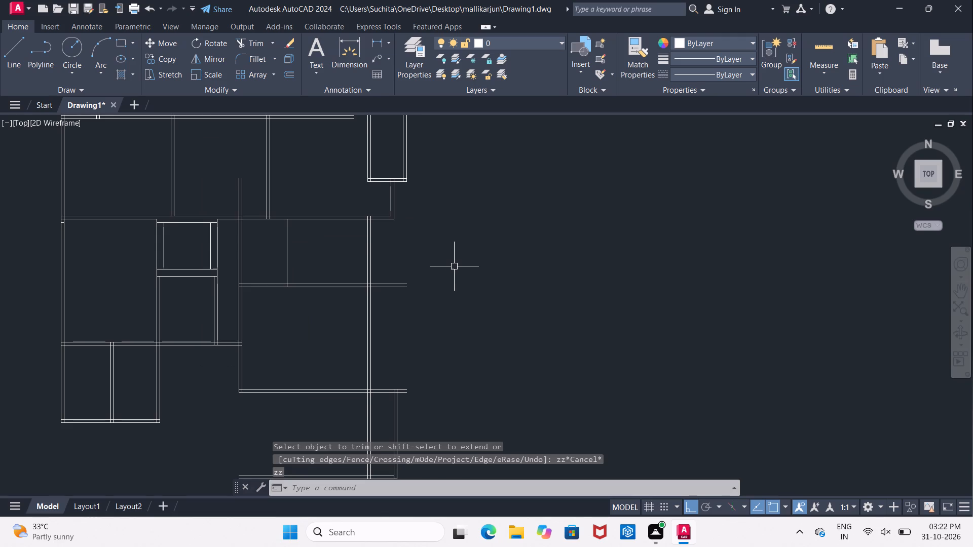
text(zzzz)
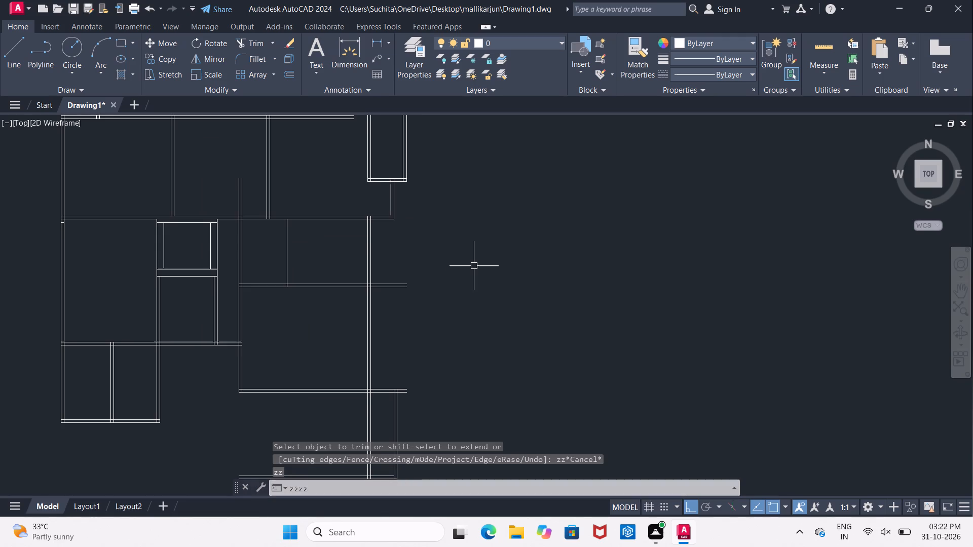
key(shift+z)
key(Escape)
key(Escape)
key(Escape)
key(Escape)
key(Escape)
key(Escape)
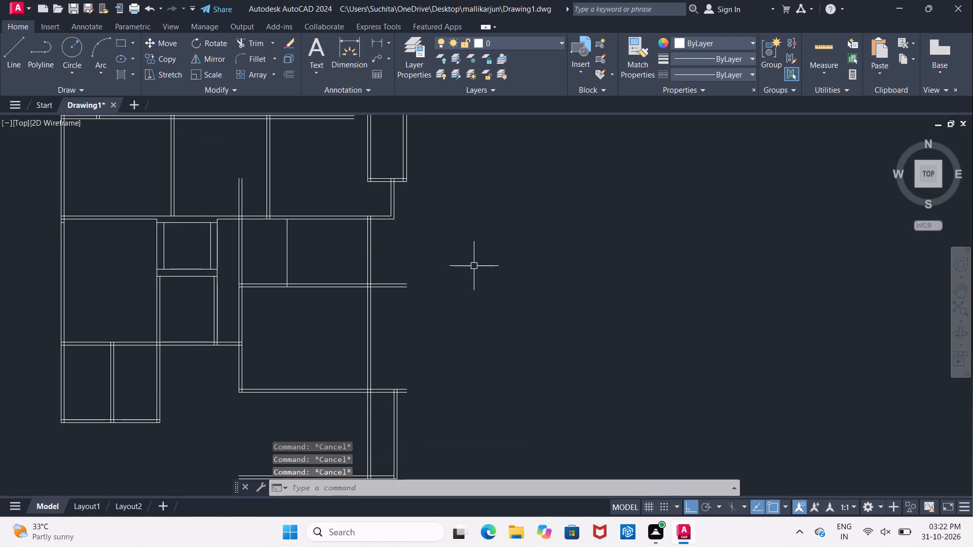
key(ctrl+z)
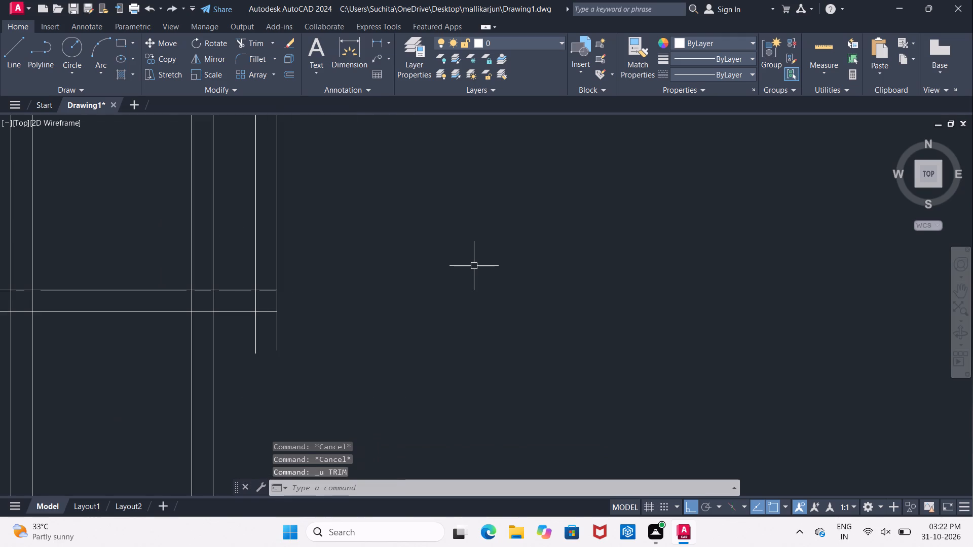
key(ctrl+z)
Extend the lower line of the middle horizontal wall across both lines of the lower rooms' right-hand wall, ending at its outer line.
scroll(474, 266, down, 6)
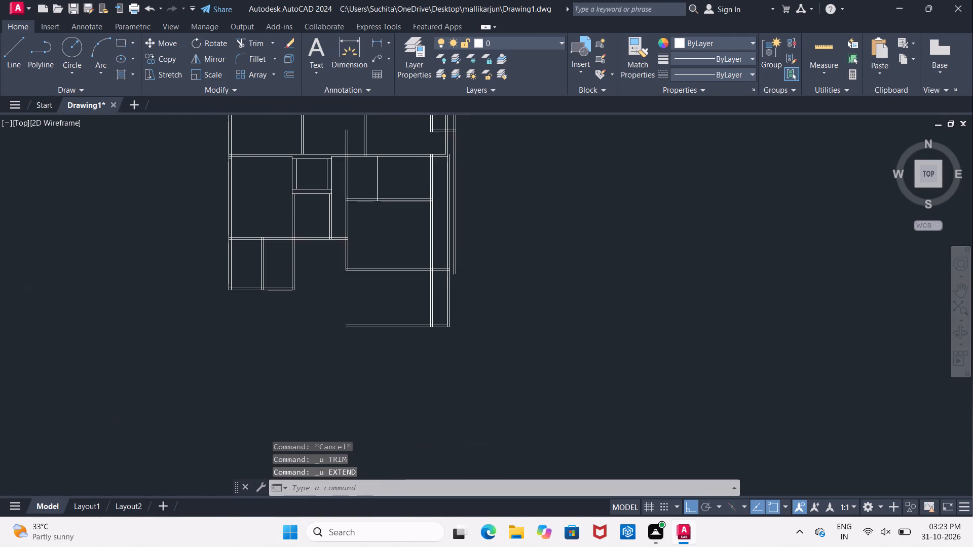
middle_drag(476, 228, 461, 236)
scroll(437, 208, up, 4)
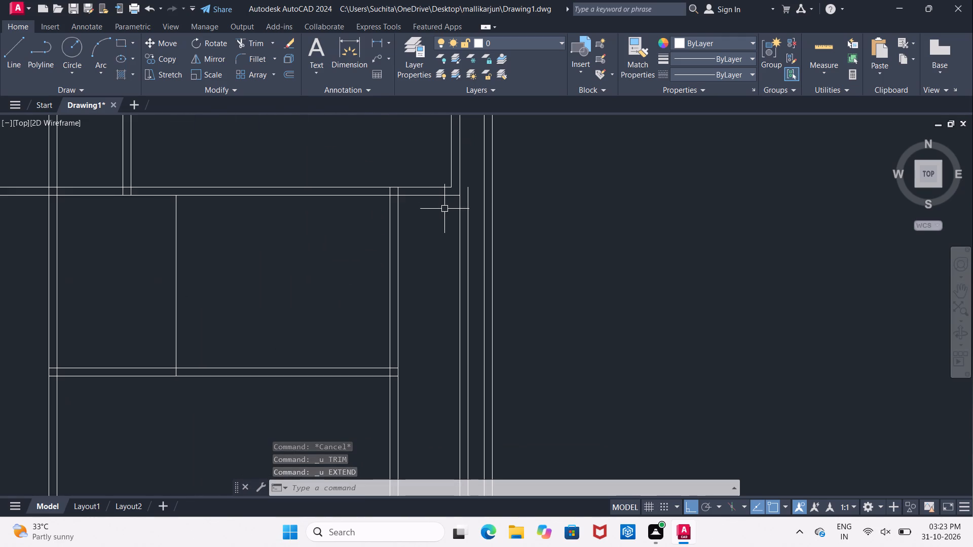
scroll(445, 213, down, 1)
middle_drag(444, 213, 429, 218)
scroll(444, 213, down, 1)
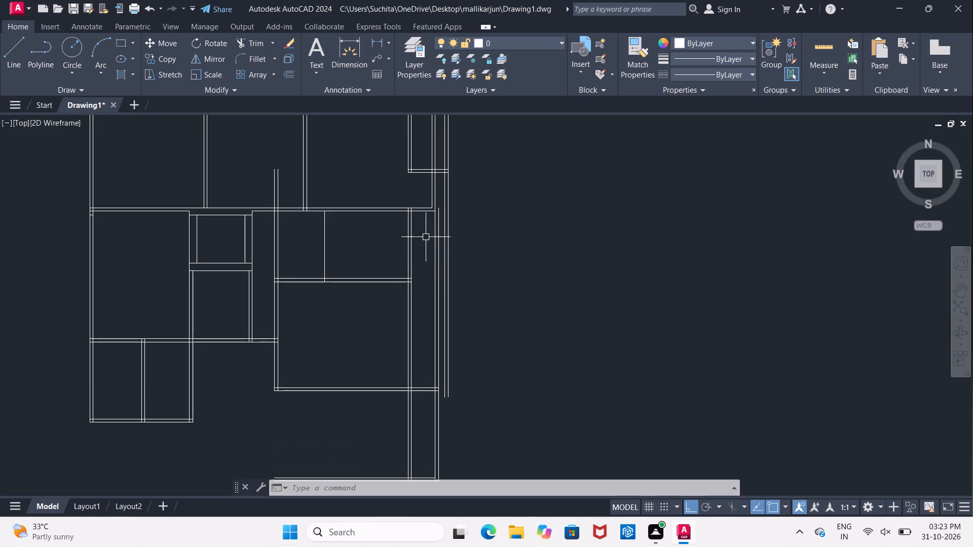
scroll(424, 286, up, 3)
key(Escape)
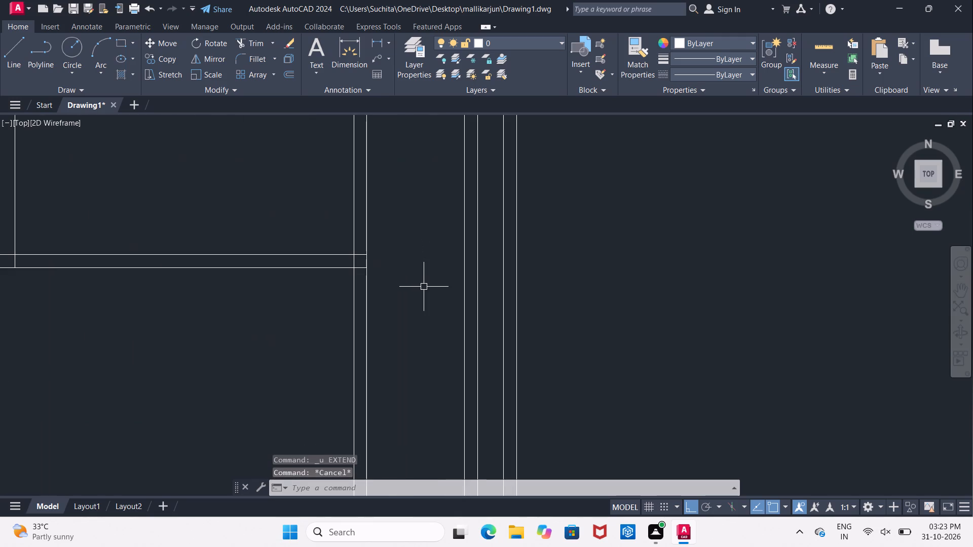
key(e)
text(X)
key(space)
key(space)
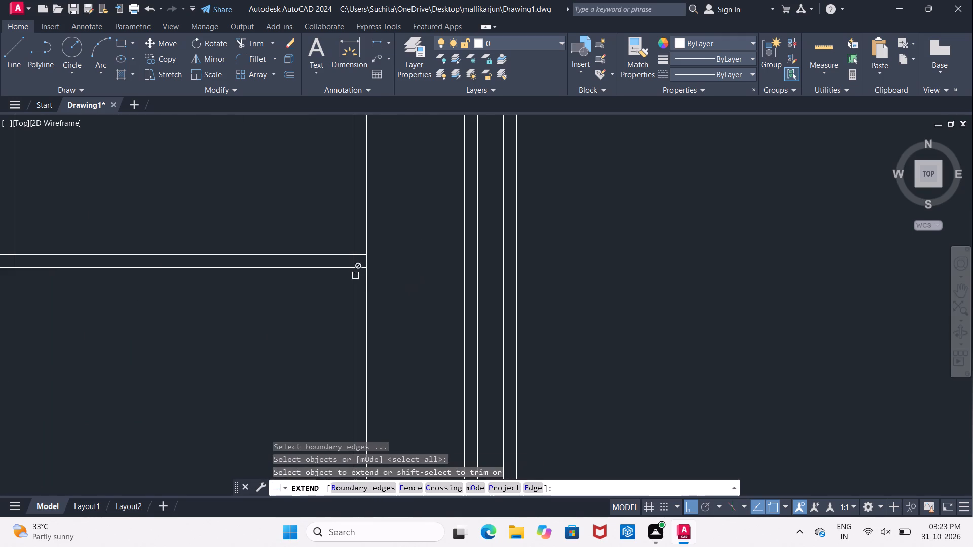
click(338, 268)
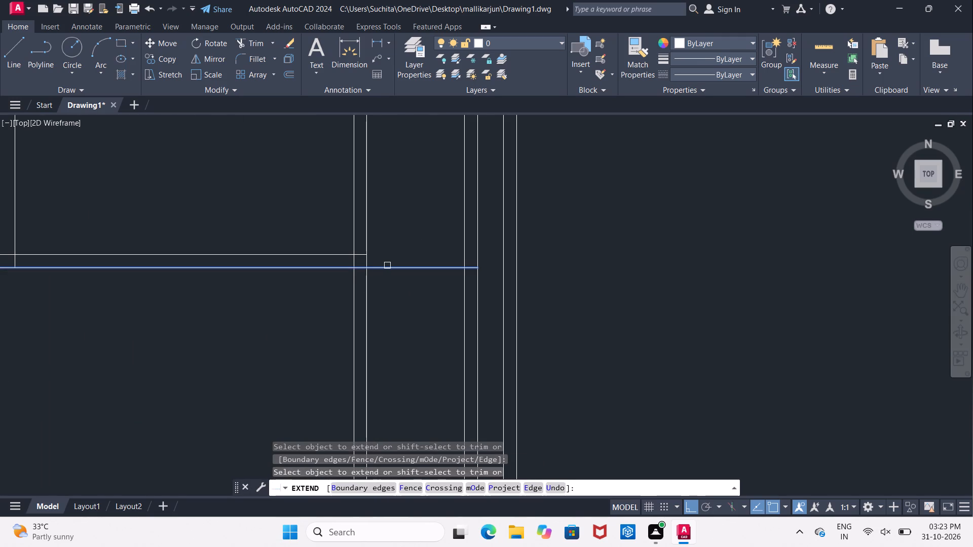
click(387, 265)
Extend the lower line of the horizontal wall above the lower right rooms to the outer line of their right-hand wall.
scroll(387, 265, down, 1)
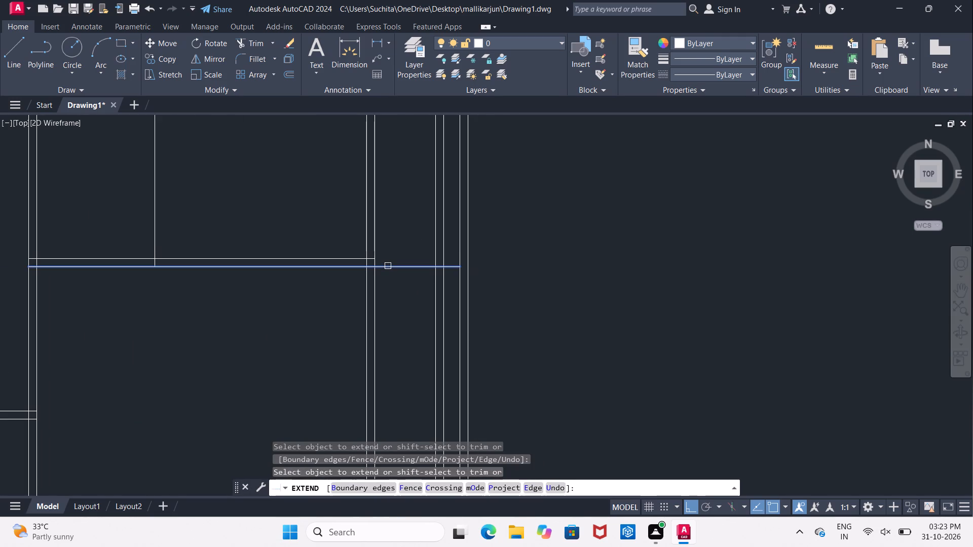
scroll(388, 266, down, 2)
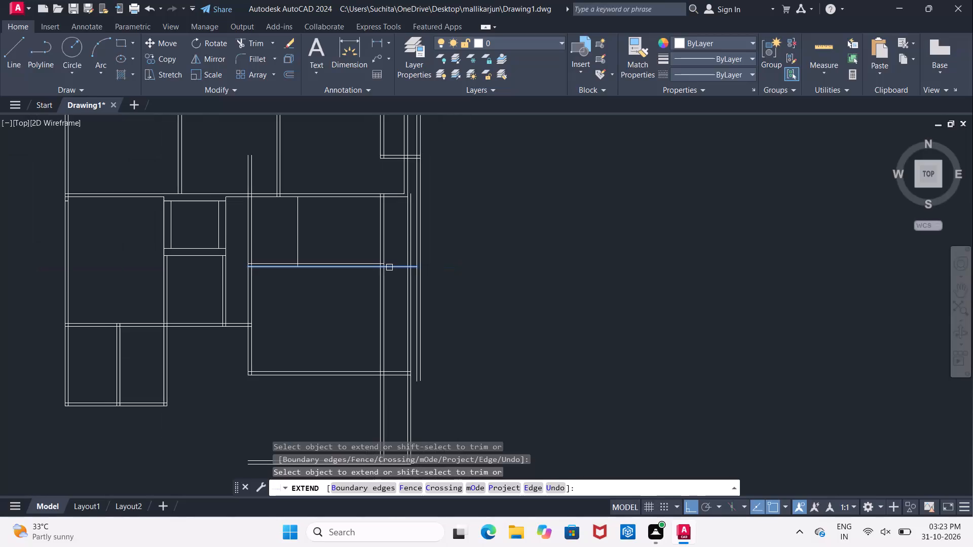
scroll(399, 304, down, 1)
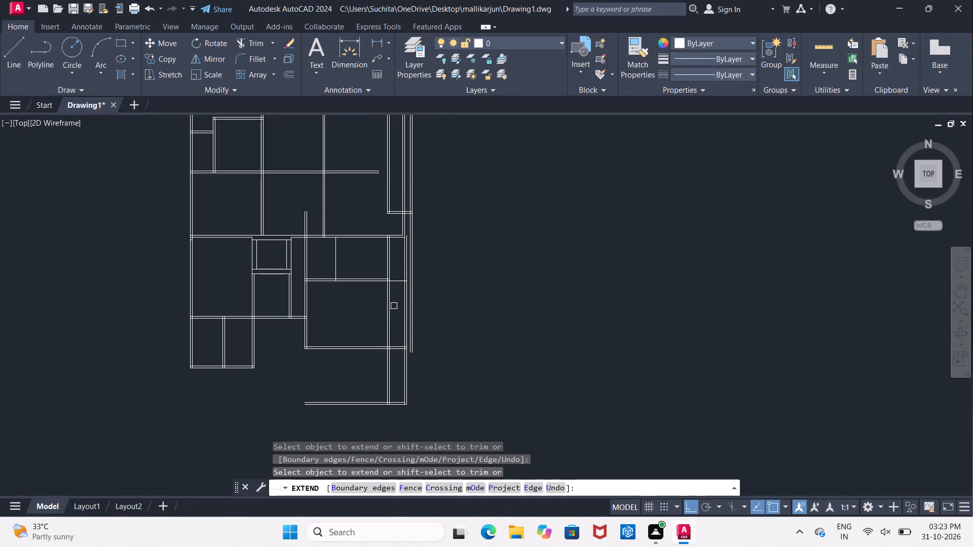
scroll(374, 283, up, 2)
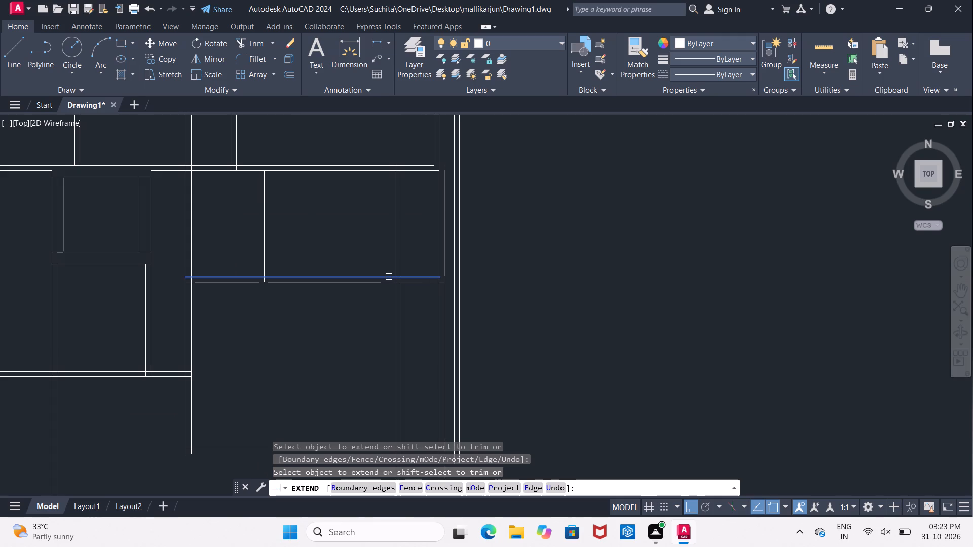
scroll(373, 240, down, 2)
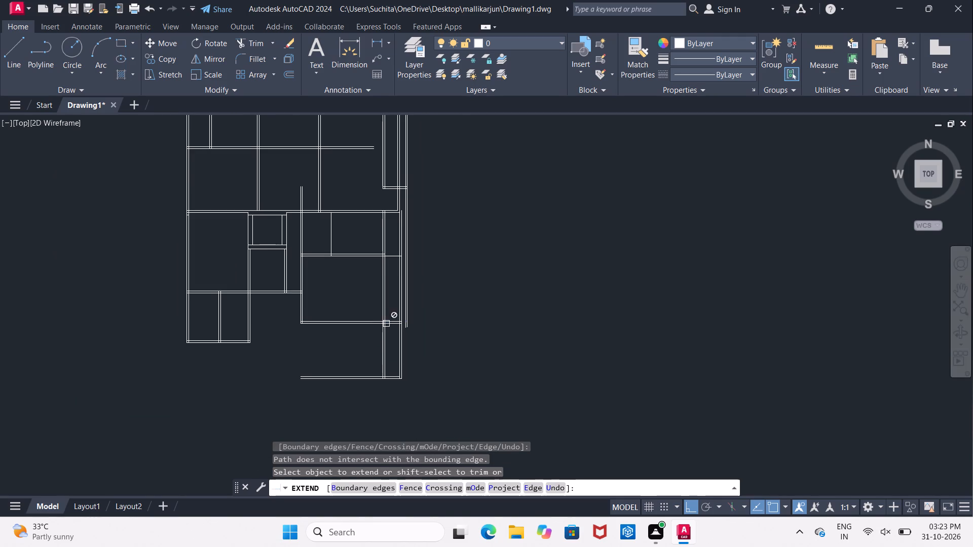
middle_drag(473, 211, 448, 305)
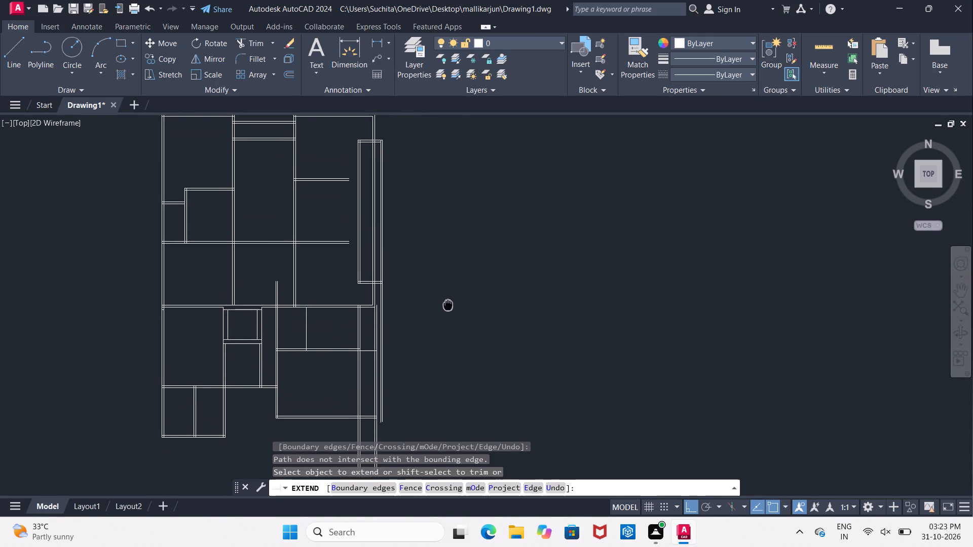
middle_drag(448, 305, 447, 316)
scroll(379, 299, up, 2)
scroll(398, 324, down, 1)
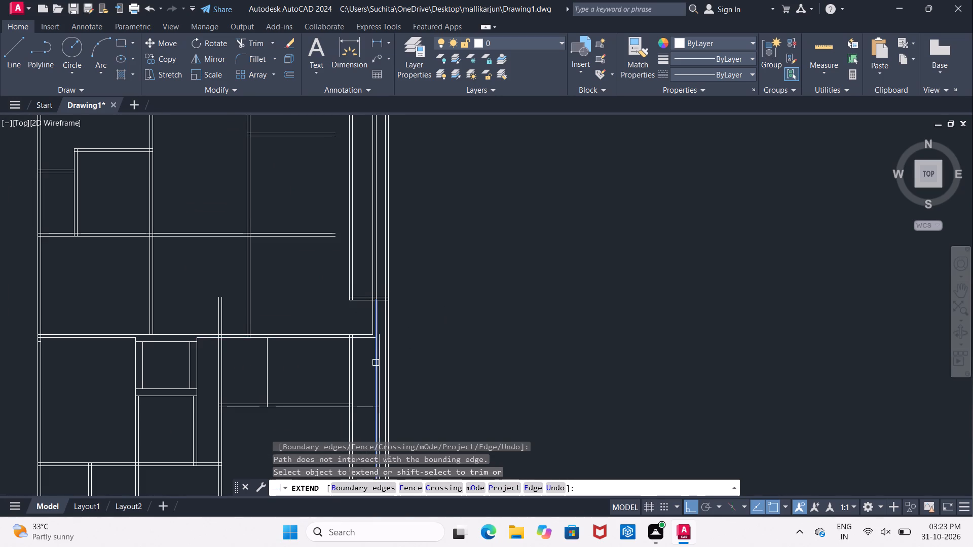
scroll(373, 360, up, 4)
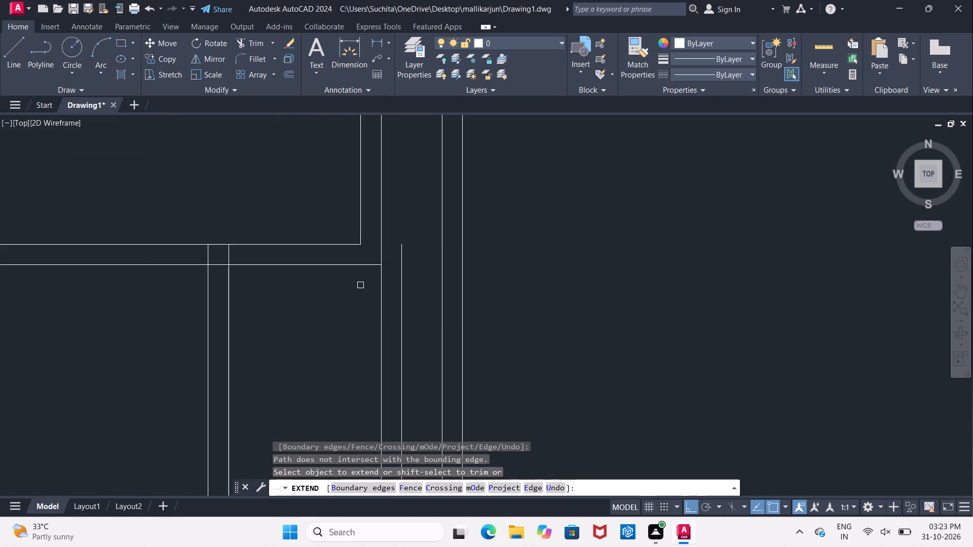
click(363, 268)
click(366, 263)
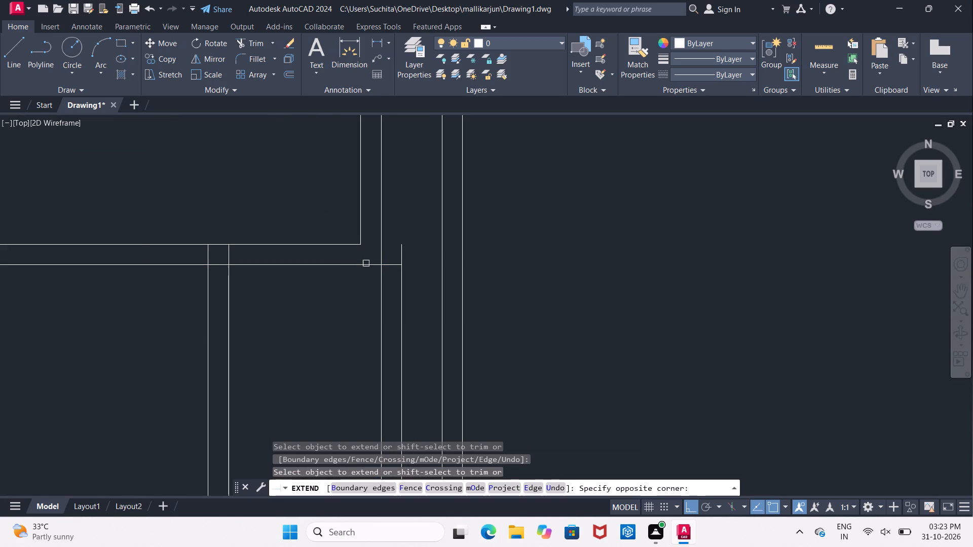
Trim the right-hand wall's inner line below the upper horizontal wall and its outer line's stub above that wall.
shift+click(383, 304)
scroll(383, 304, down, 4)
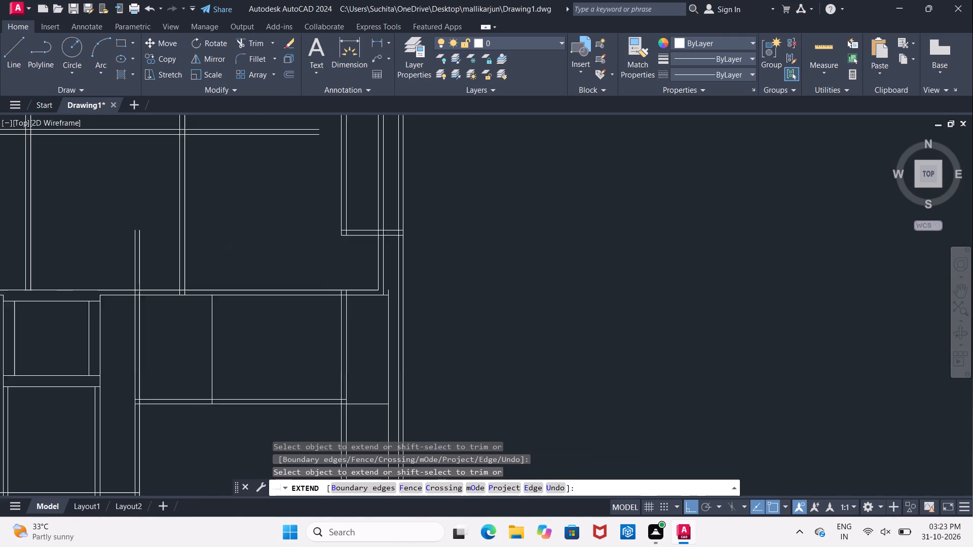
scroll(383, 325, down, 1)
middle_drag(383, 325, 385, 227)
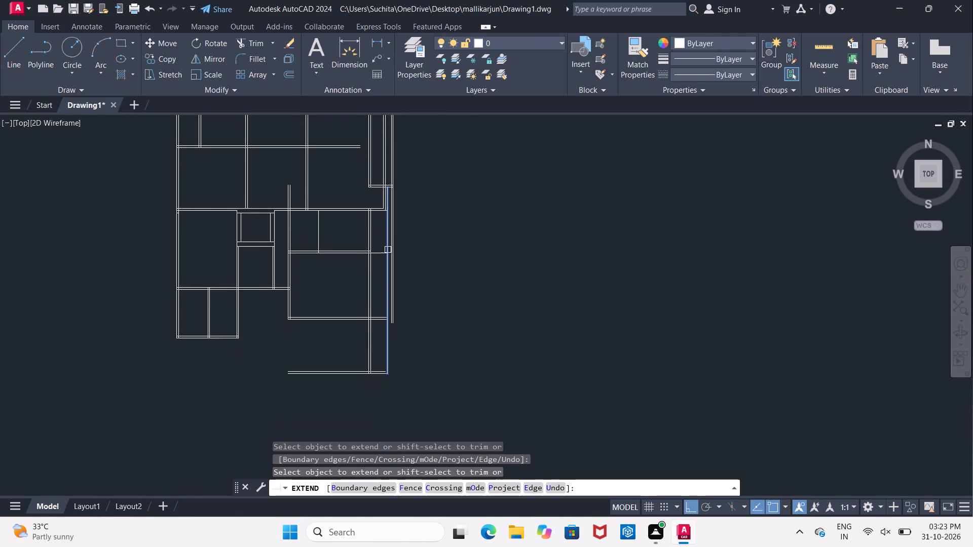
scroll(375, 237, up, 2)
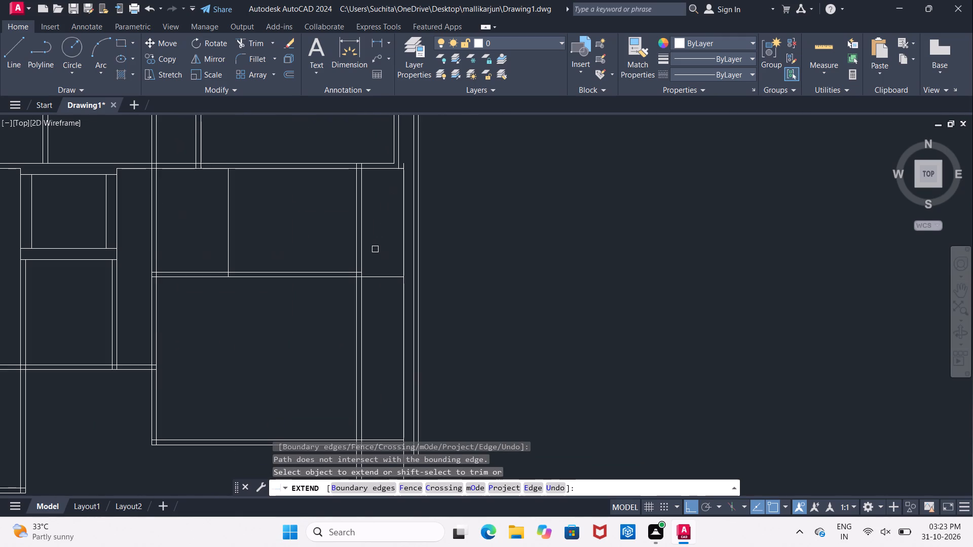
scroll(375, 249, down, 2)
middle_drag(330, 242, 341, 250)
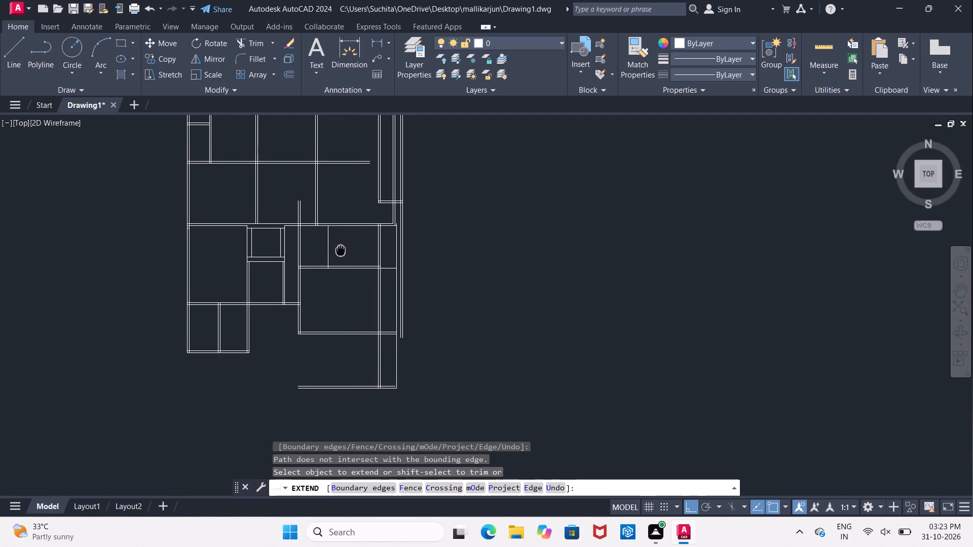
middle_drag(341, 250, 342, 252)
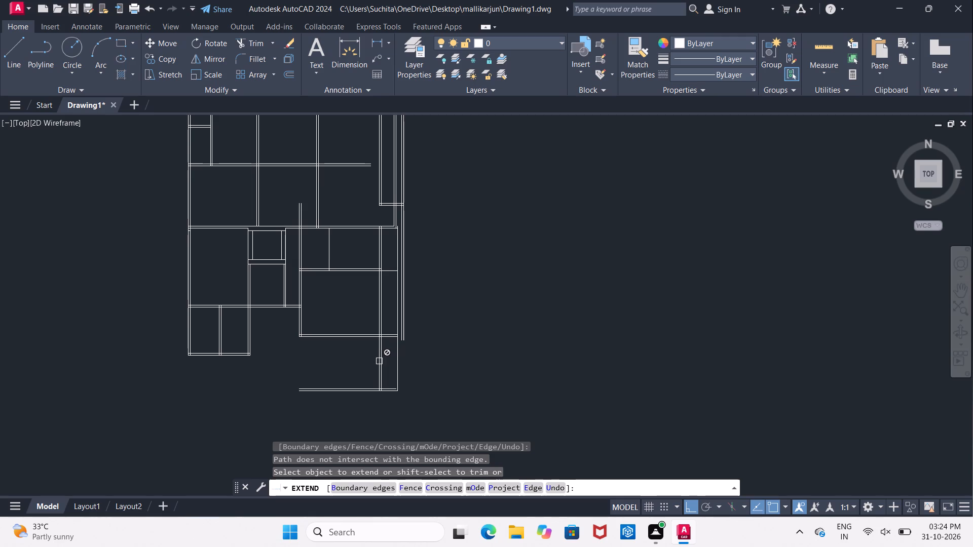
middle_drag(377, 342, 377, 281)
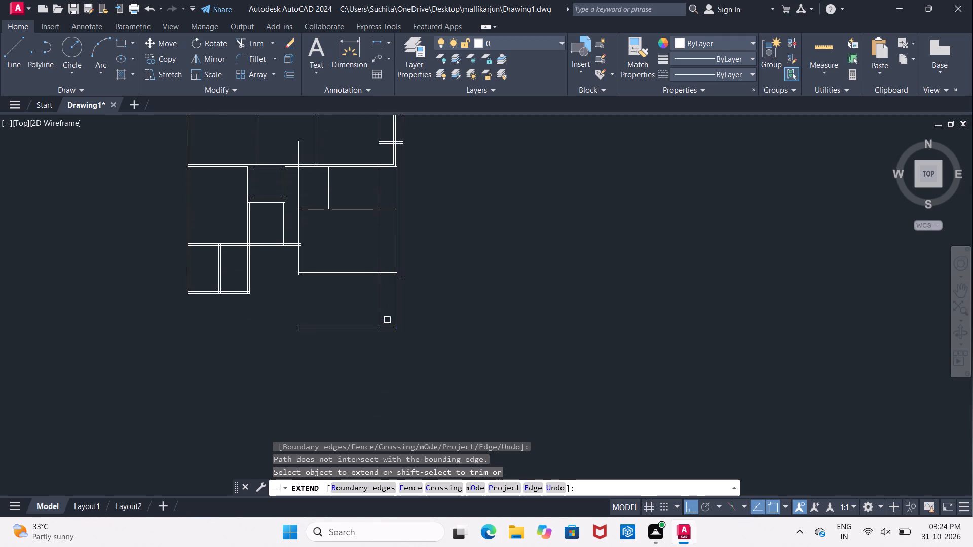
scroll(387, 316, up, 3)
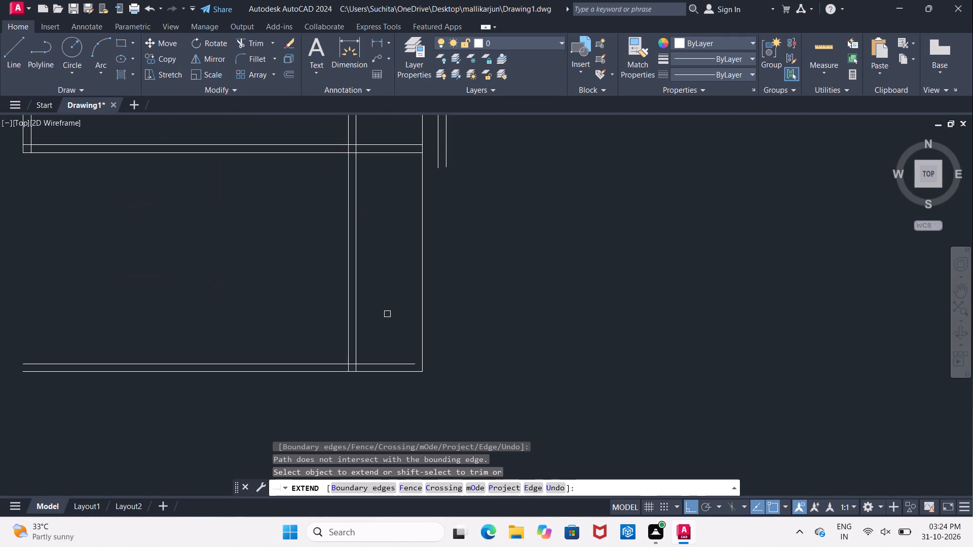
scroll(393, 315, down, 2)
middle_drag(394, 315, 393, 362)
middle_drag(388, 261, 388, 317)
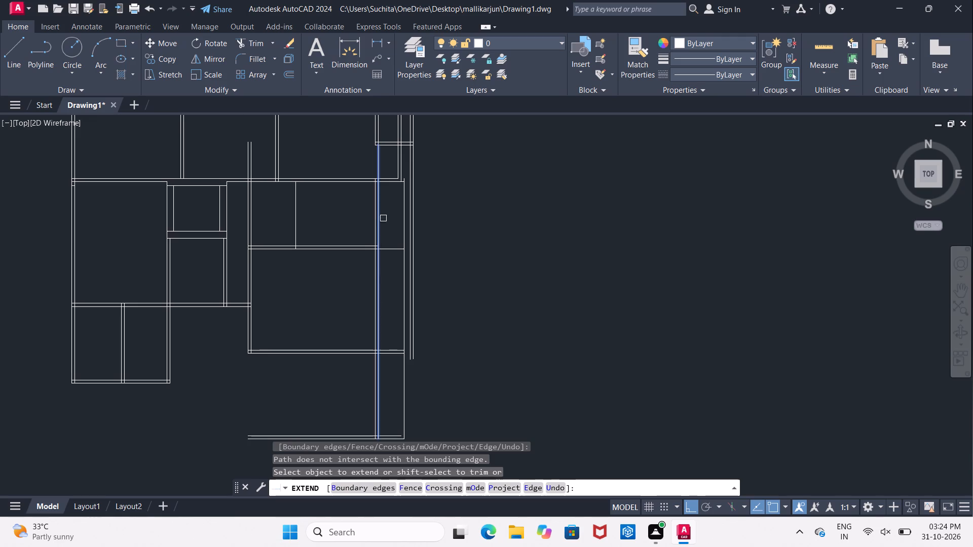
scroll(403, 176, up, 5)
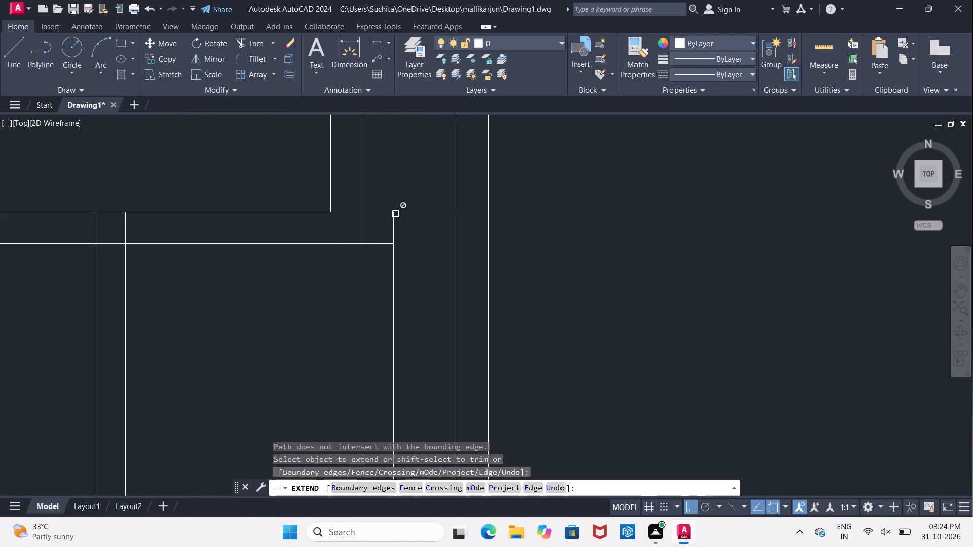
shift+click(392, 226)
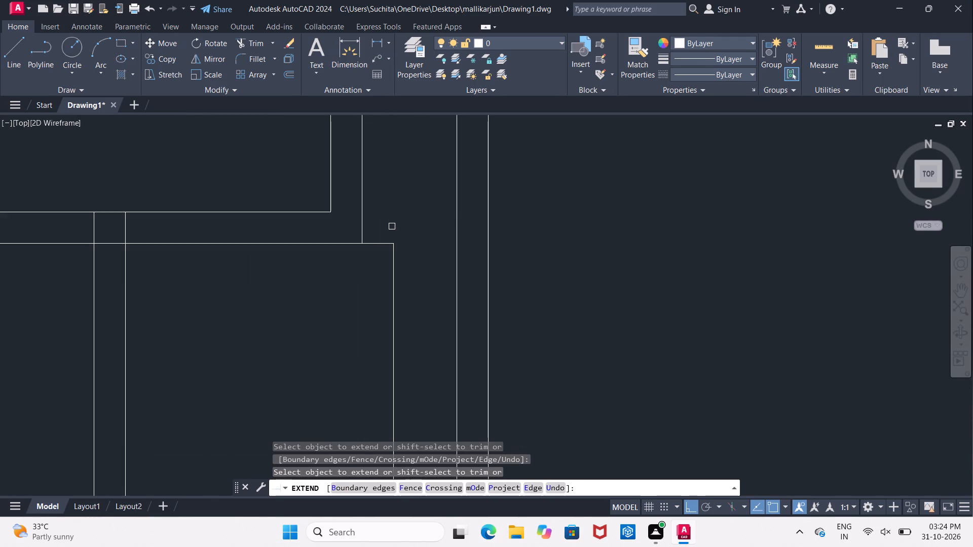
scroll(391, 227, down, 5)
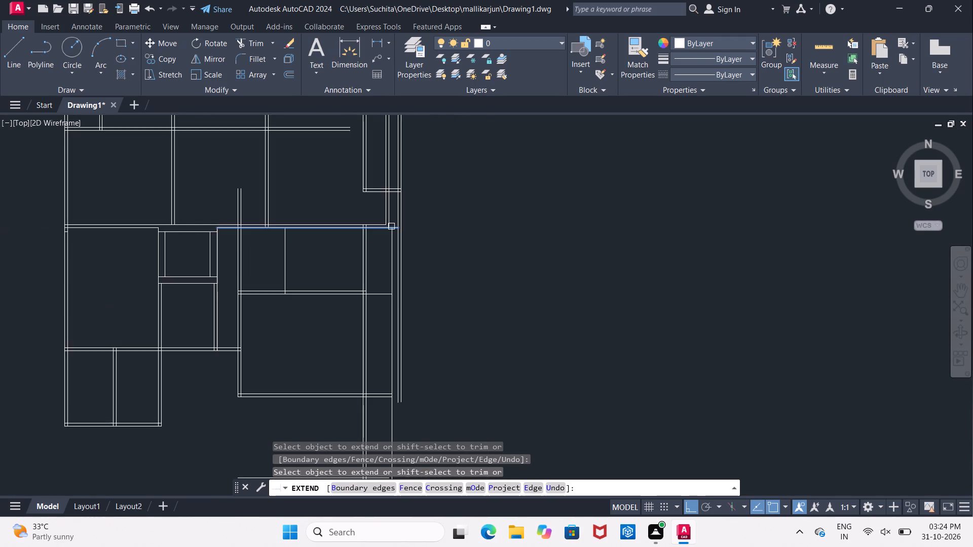
scroll(391, 226, up, 3)
scroll(481, 250, down, 4)
scroll(462, 385, up, 1)
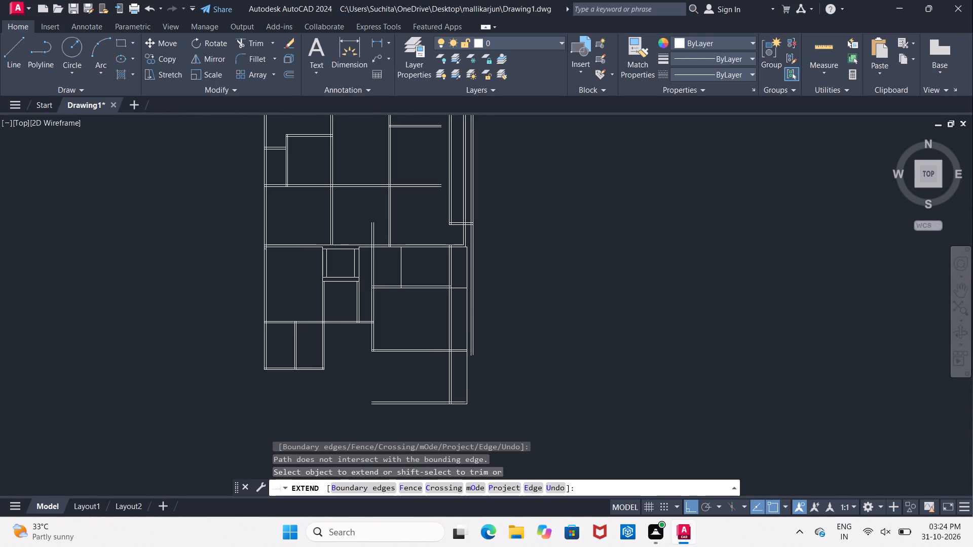
scroll(462, 385, up, 2)
middle_drag(461, 386, 430, 285)
key(Escape)
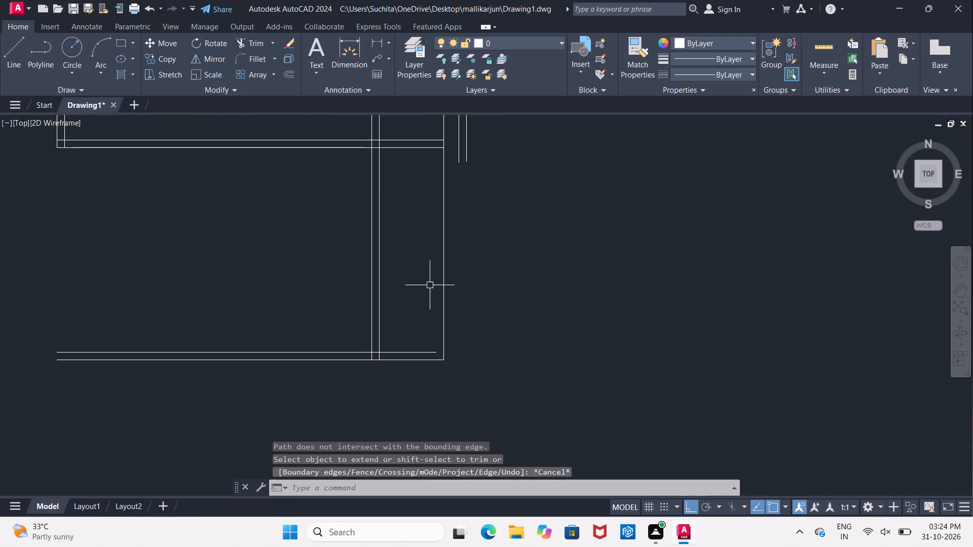
Offset the outer vertical line of the lower rooms' right-hand wall 4" inward.
key(o)
key(Return)
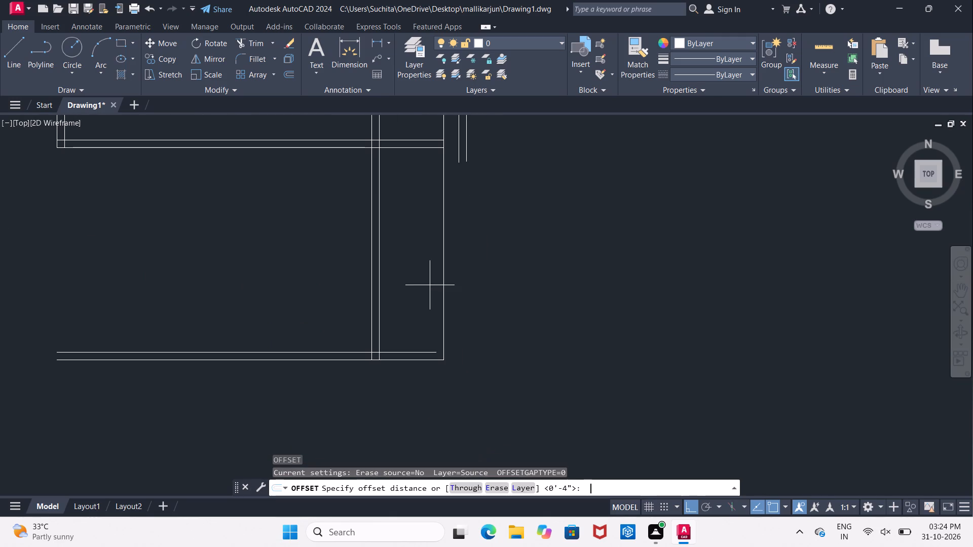
text(4")
key(Return)
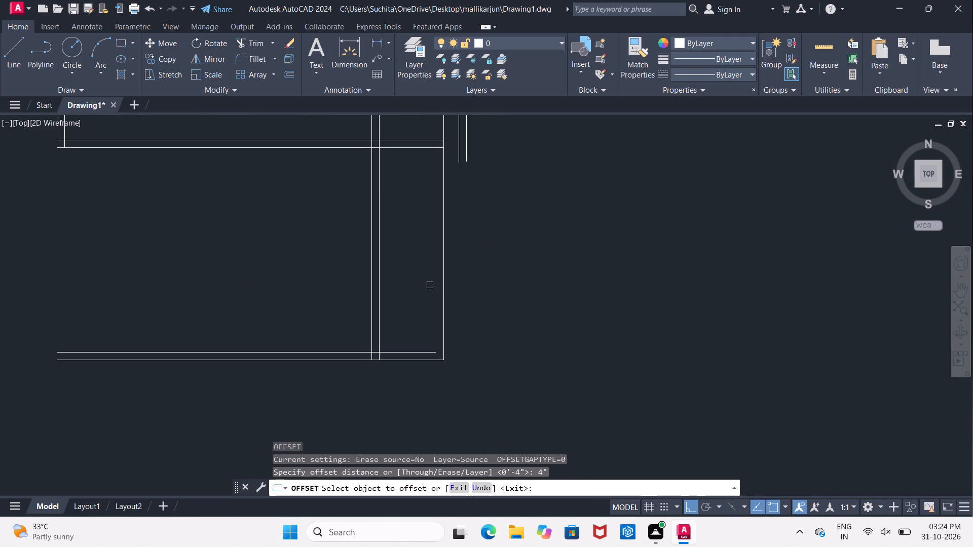
click(443, 317)
click(417, 316)
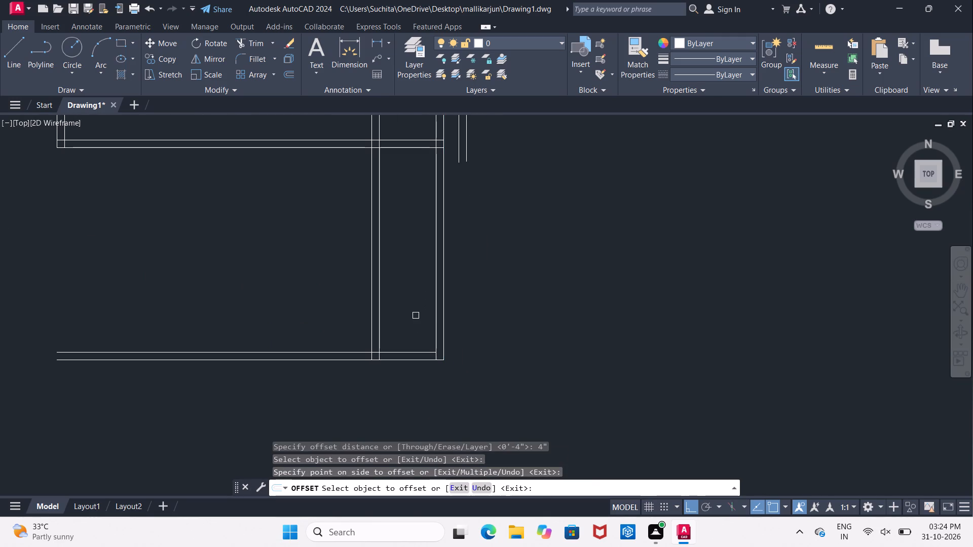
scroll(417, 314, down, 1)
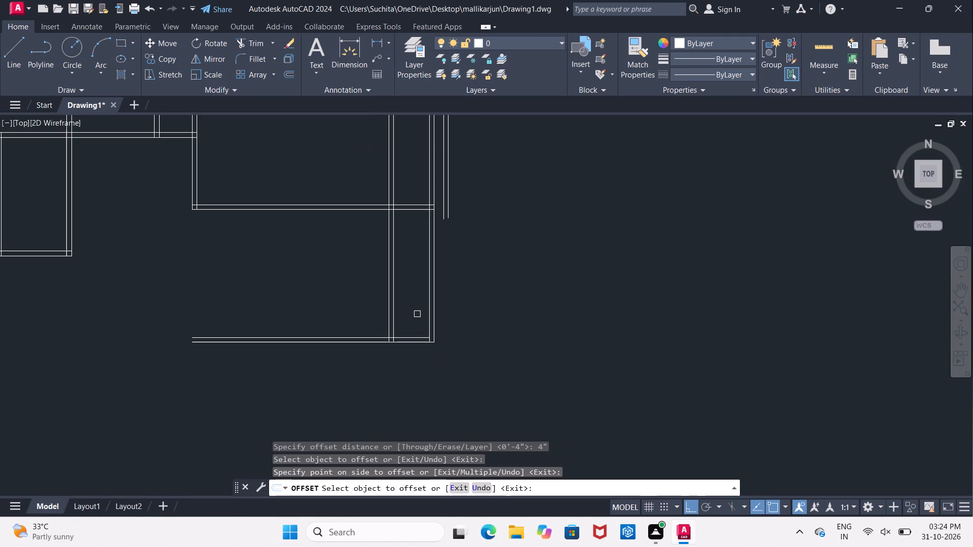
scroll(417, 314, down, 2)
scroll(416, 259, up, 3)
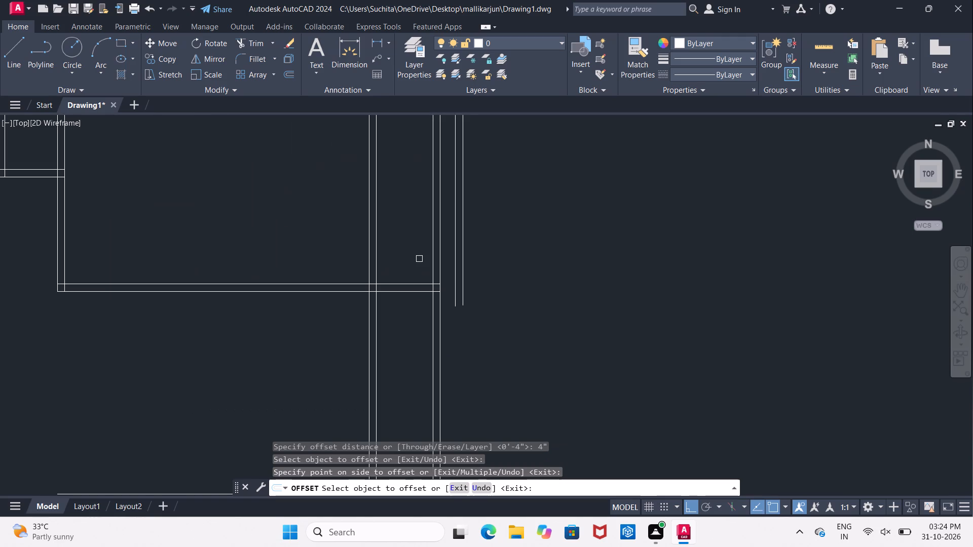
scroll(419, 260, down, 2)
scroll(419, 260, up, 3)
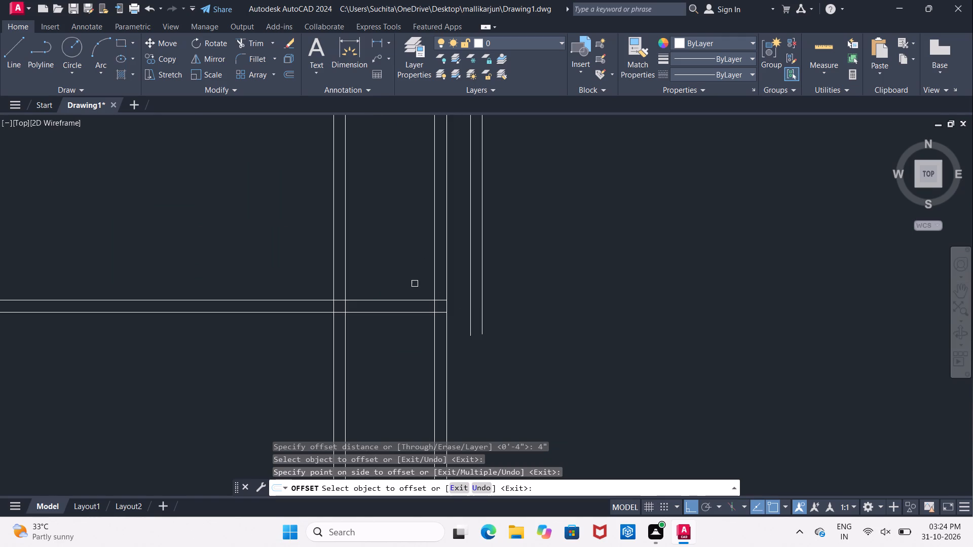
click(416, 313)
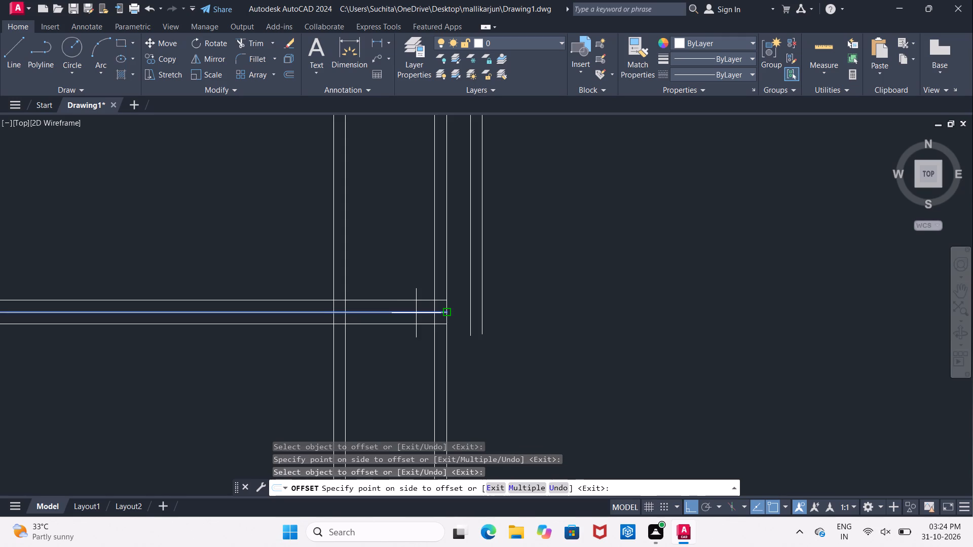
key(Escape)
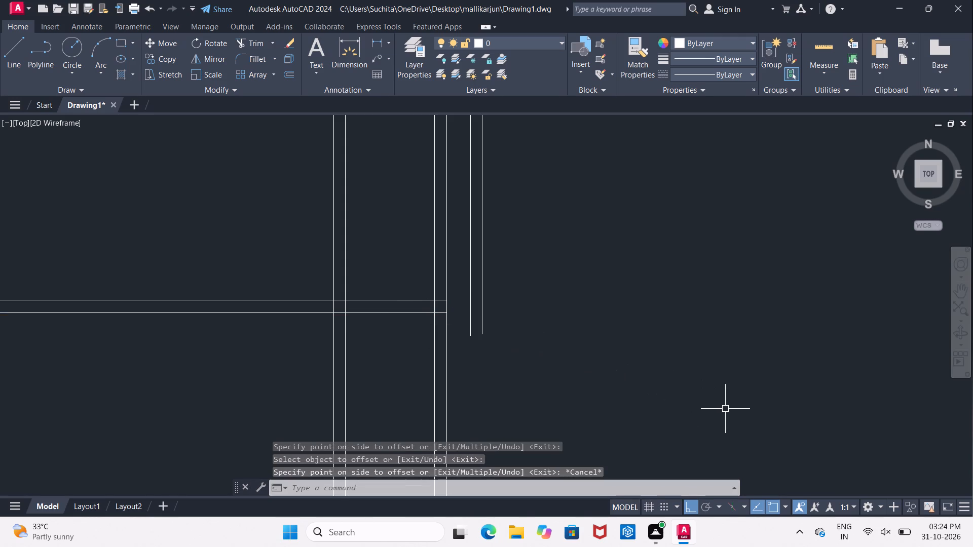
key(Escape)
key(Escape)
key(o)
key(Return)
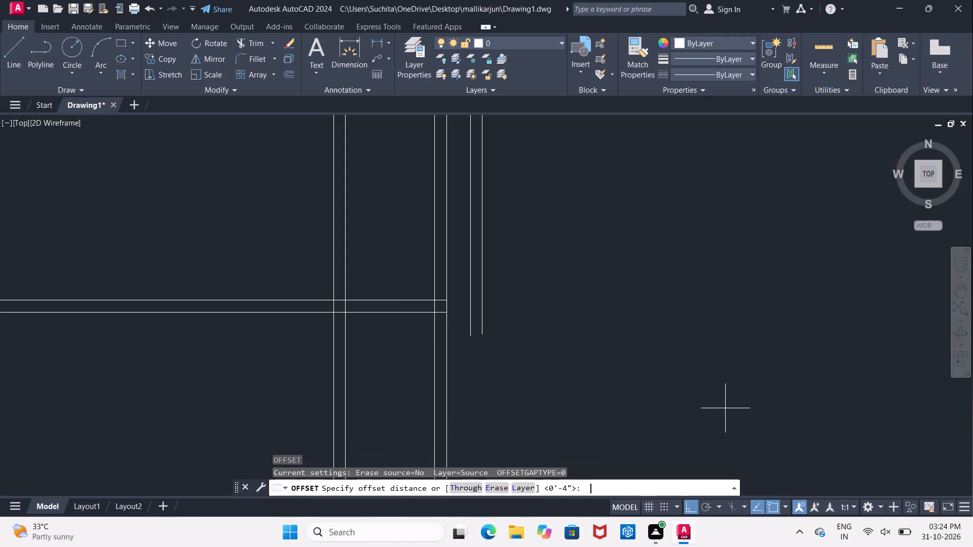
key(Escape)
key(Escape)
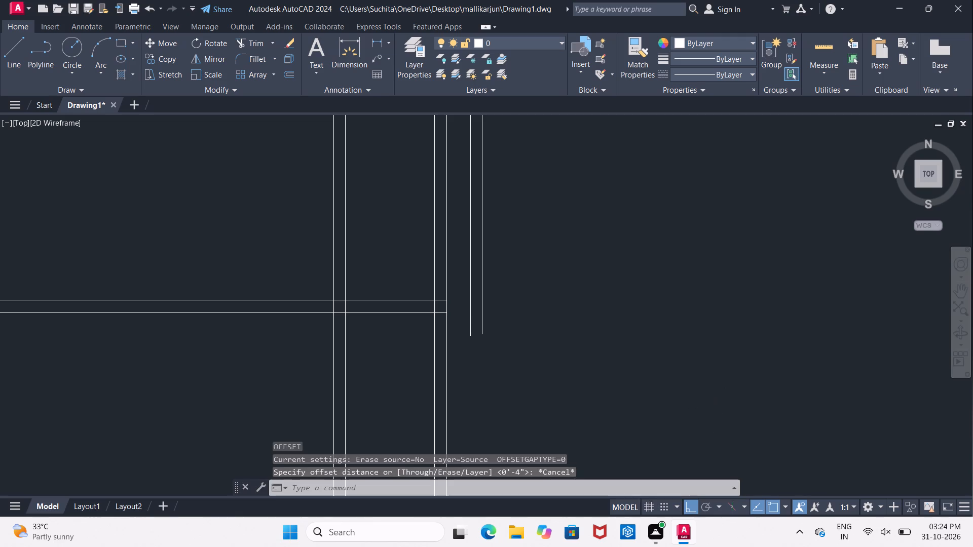
Extend both lines of the horizontal wall just above the bottommost wall to the outer line of the outermost right-hand wall.
text(EX)
key(space)
key(space)
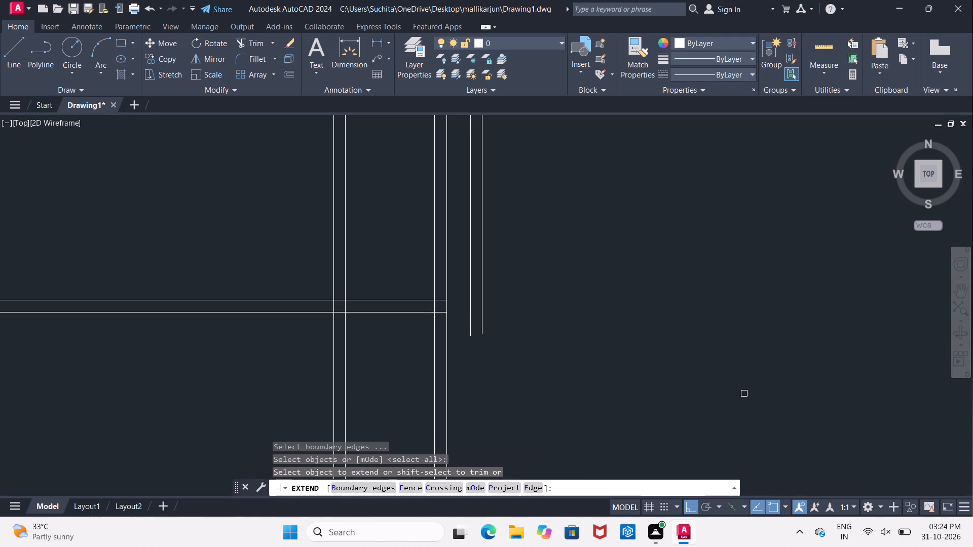
click(395, 315)
click(401, 315)
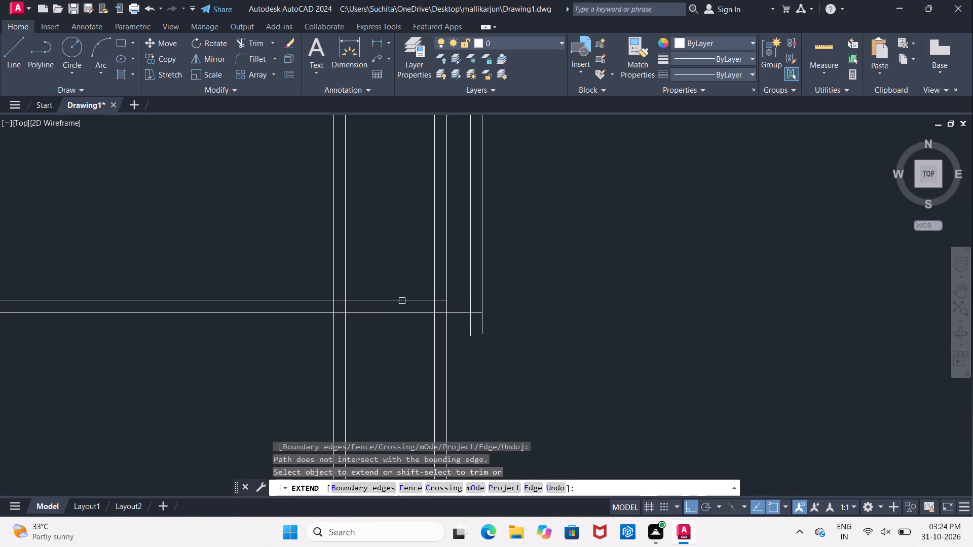
click(403, 299)
click(410, 299)
scroll(410, 299, down, 4)
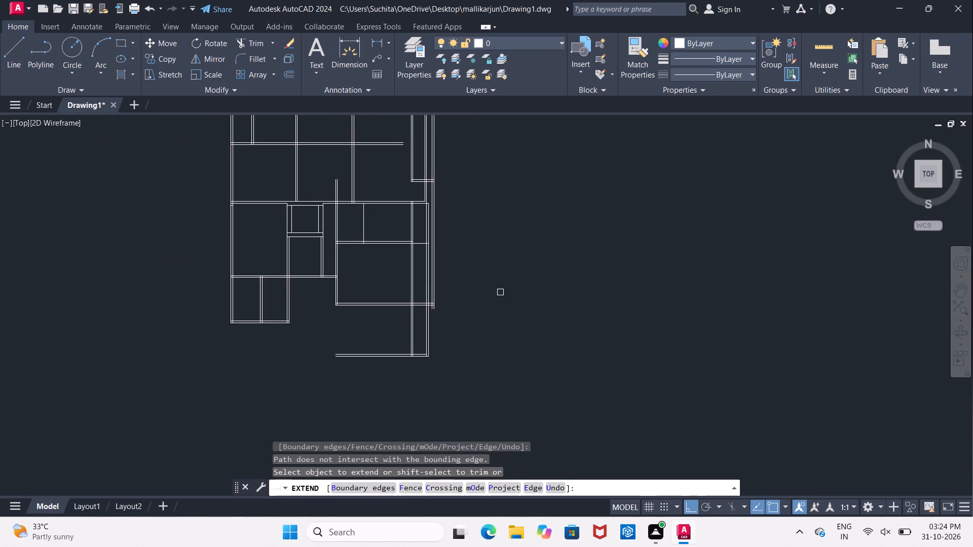
middle_drag(588, 236, 528, 265)
scroll(376, 244, up, 1)
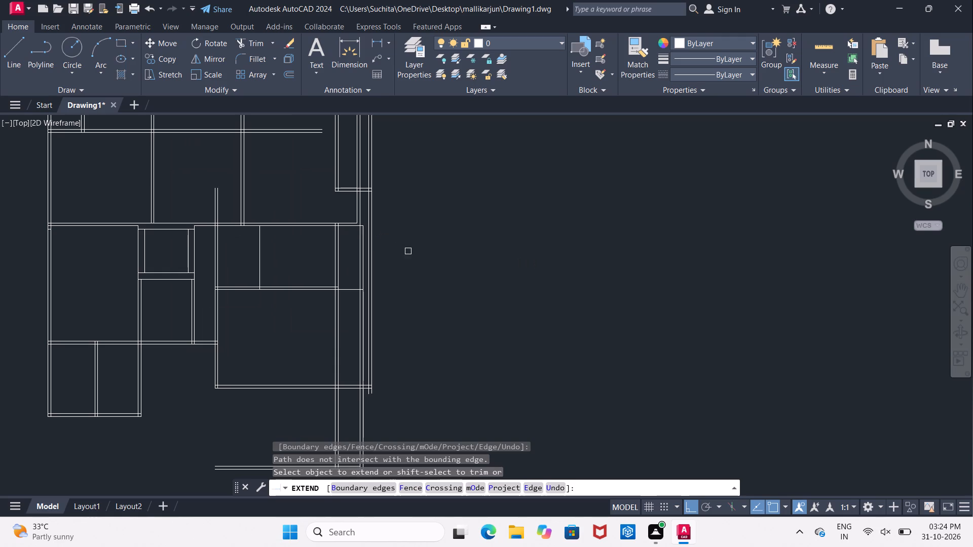
scroll(415, 264, down, 2)
scroll(401, 303, up, 3)
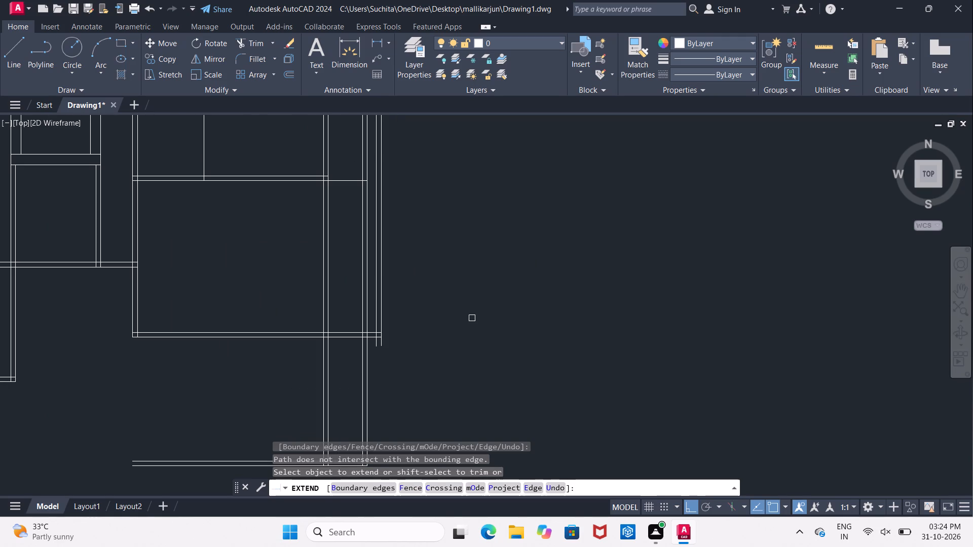
key(Escape)
key(Escape)
key(Escape)
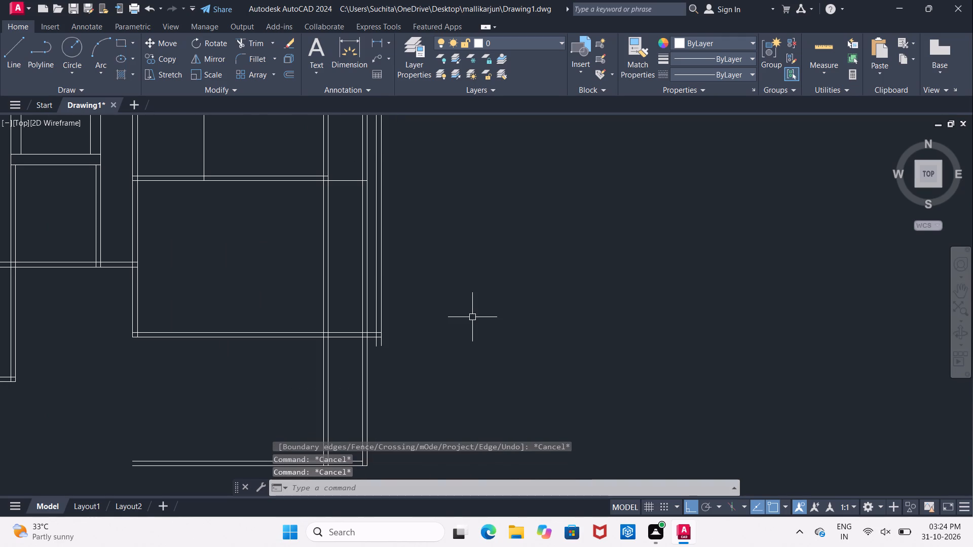
Trim the two stubs of the outermost right-hand wall that project below the horizontal wall just joined to it.
text(TR)
key(space)
key(space)
scroll(396, 353, up, 3)
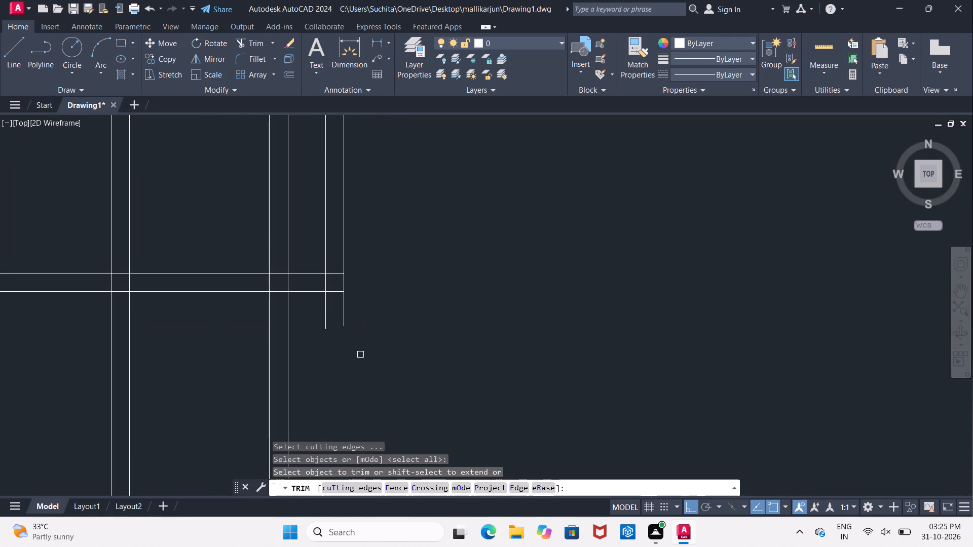
click(307, 314)
click(360, 316)
scroll(370, 320, down, 2)
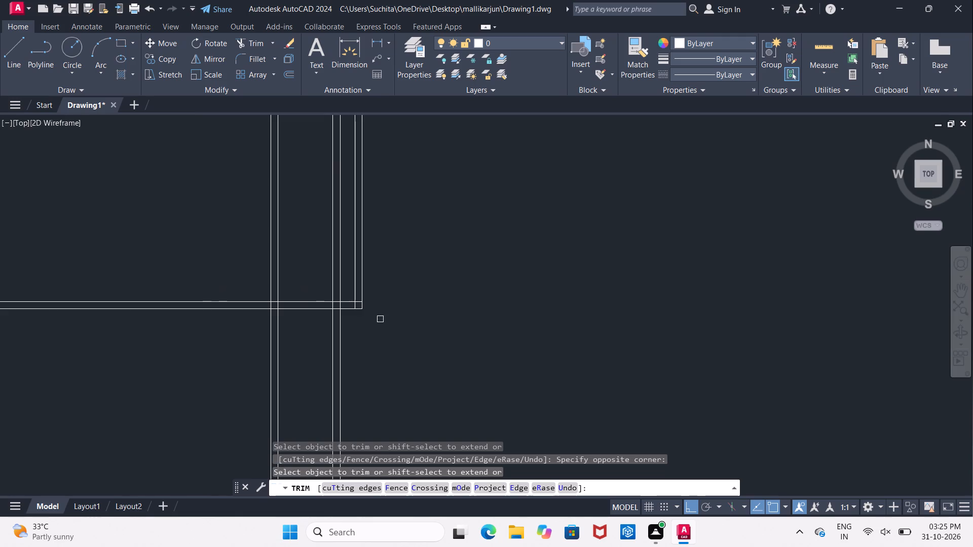
Trim both lines of the inner vertical wall above the short horizontal wall at the foot of the narrow right-hand strip.
scroll(380, 319, down, 3)
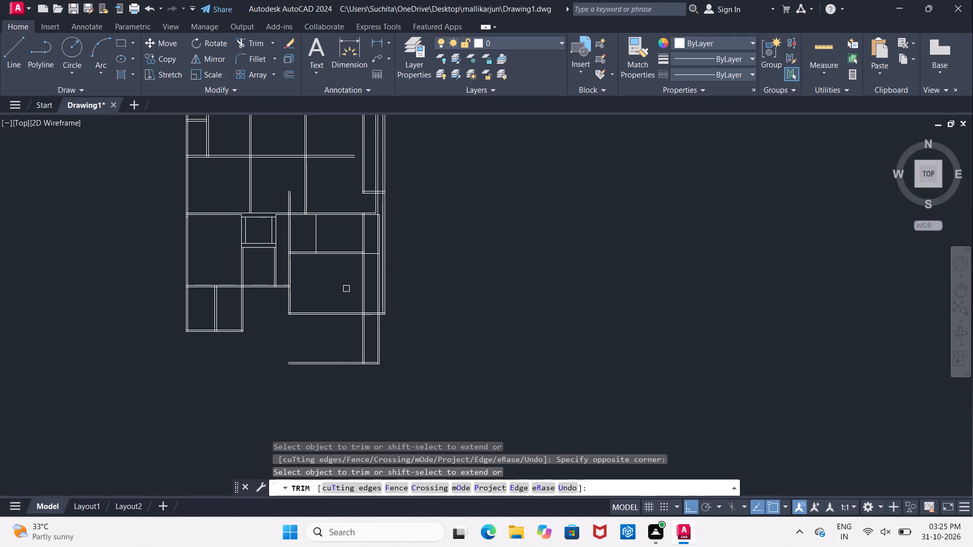
scroll(365, 182, up, 2)
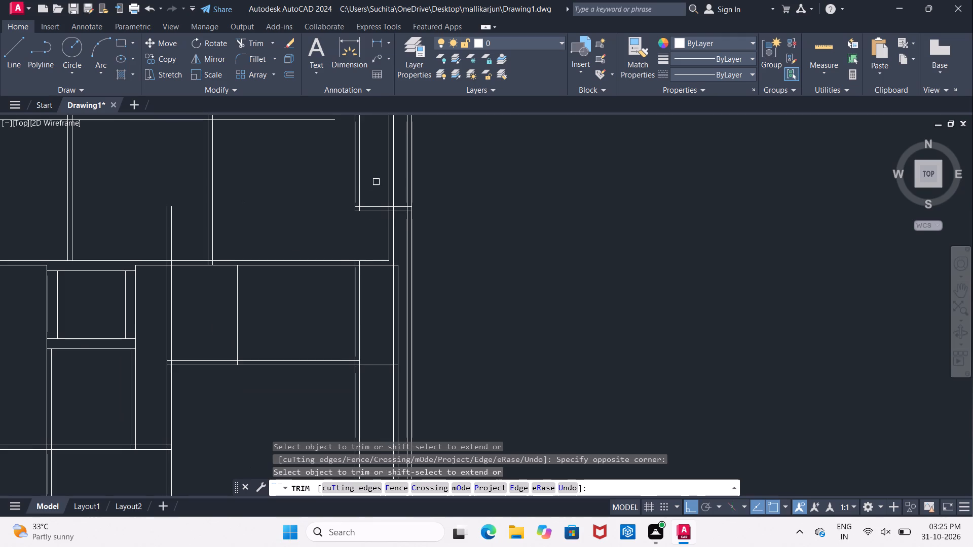
middle_drag(376, 182, 367, 205)
scroll(368, 218, up, 3)
click(398, 240)
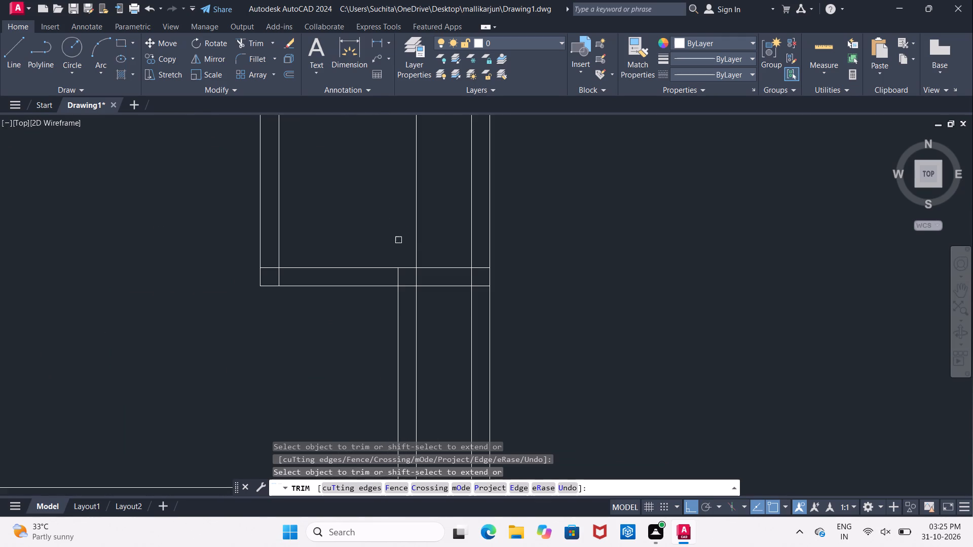
click(416, 243)
Trim the upper horizontal wall's overhang at its right-hand corner and both vertical wall lines between it and the next horizontal wall down.
scroll(416, 243, down, 5)
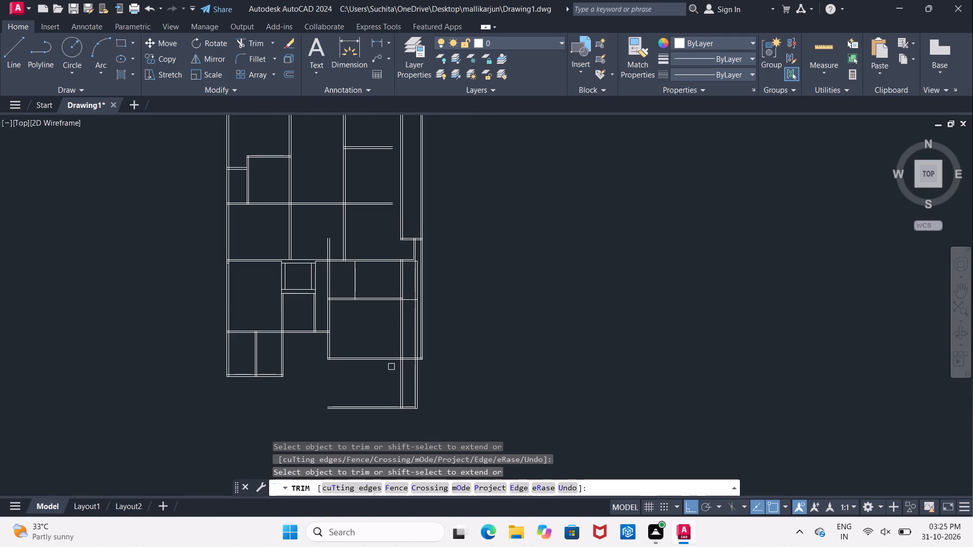
scroll(386, 294, up, 2)
scroll(386, 294, down, 3)
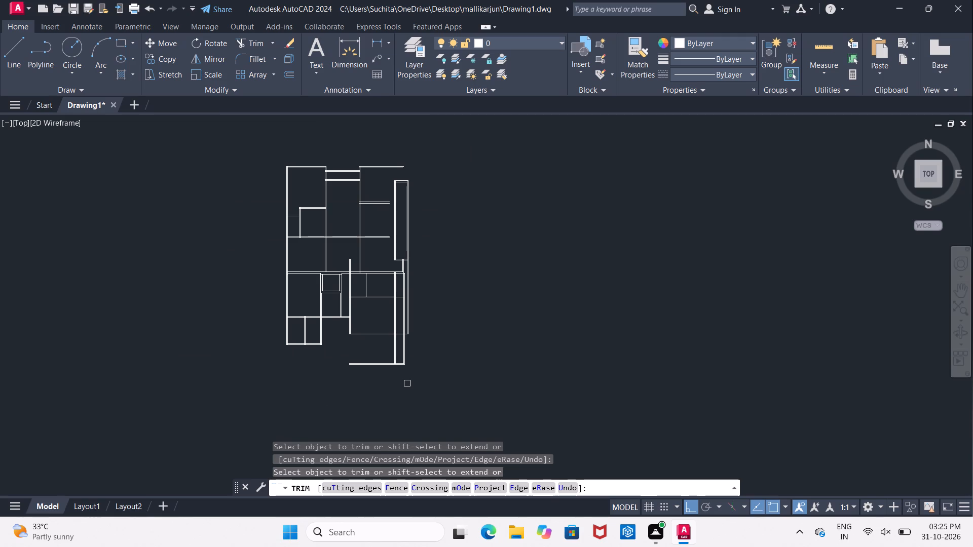
scroll(405, 360, up, 2)
middle_drag(368, 282, 369, 285)
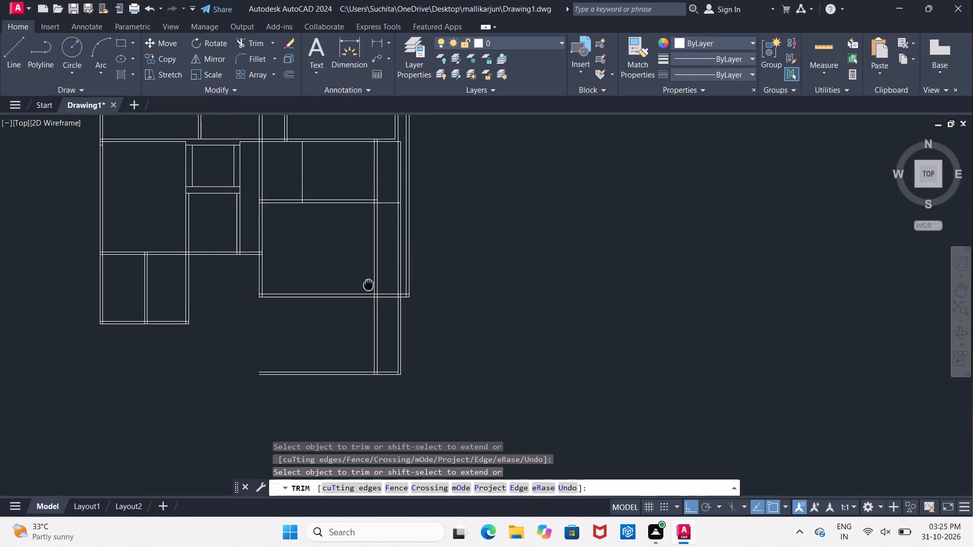
middle_drag(369, 285, 365, 339)
scroll(393, 197, up, 4)
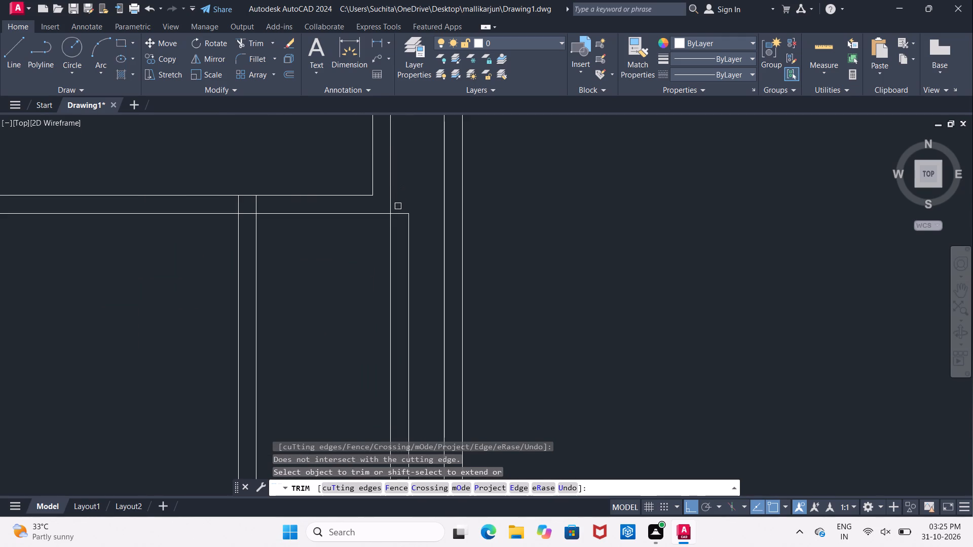
click(398, 215)
click(389, 226)
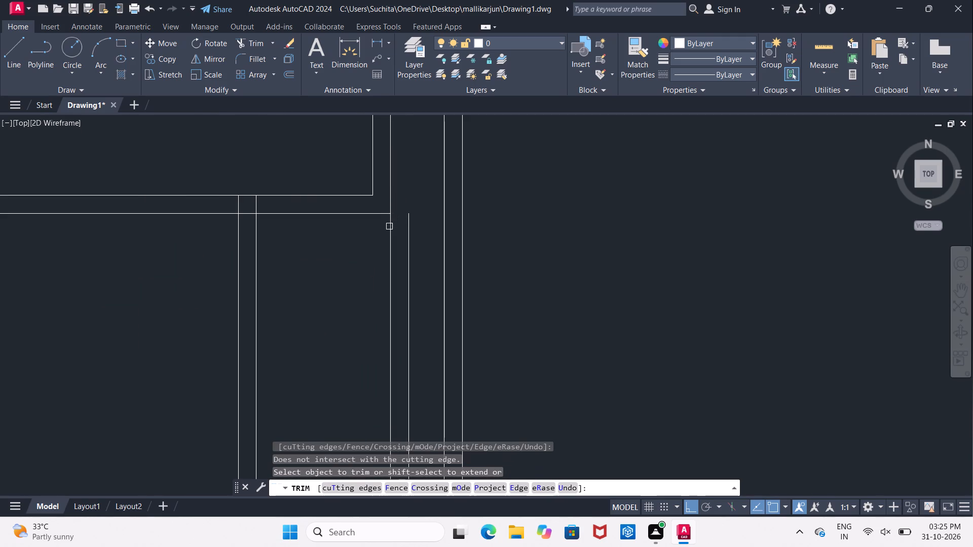
click(389, 227)
scroll(389, 228, down, 1)
click(389, 228)
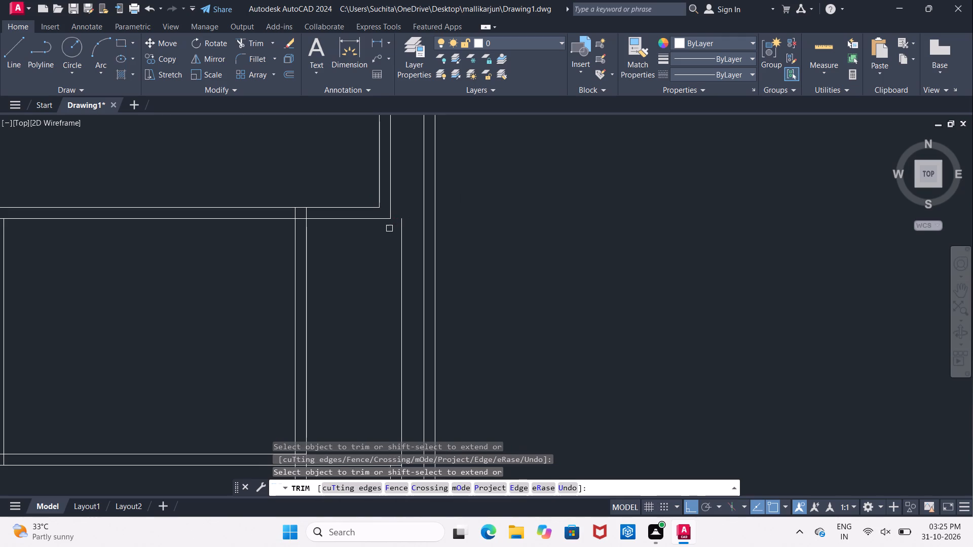
click(403, 241)
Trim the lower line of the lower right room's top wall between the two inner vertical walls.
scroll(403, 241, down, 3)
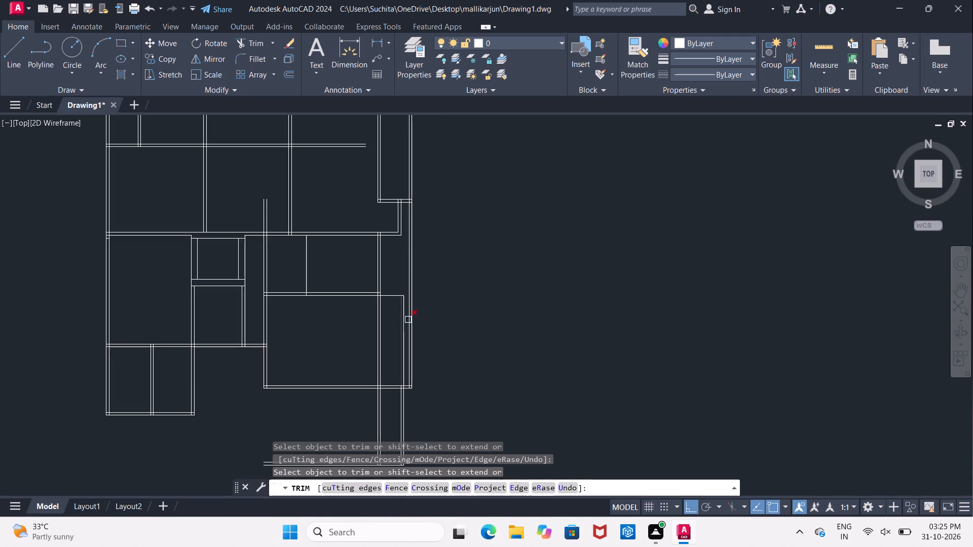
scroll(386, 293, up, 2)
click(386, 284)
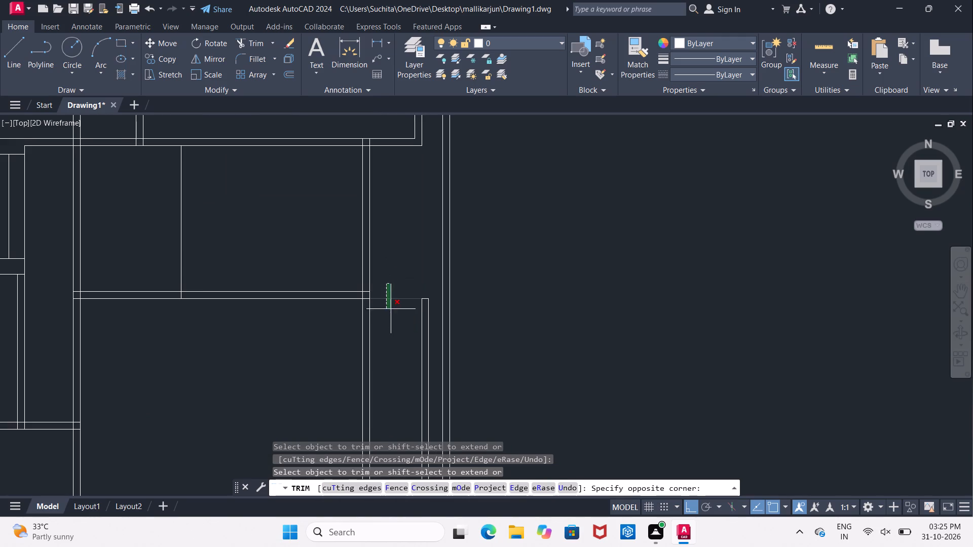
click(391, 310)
Extend both lines of the lower right room's top wall to the outer line of the outermost right-hand wall.
middle_drag(396, 335, 400, 184)
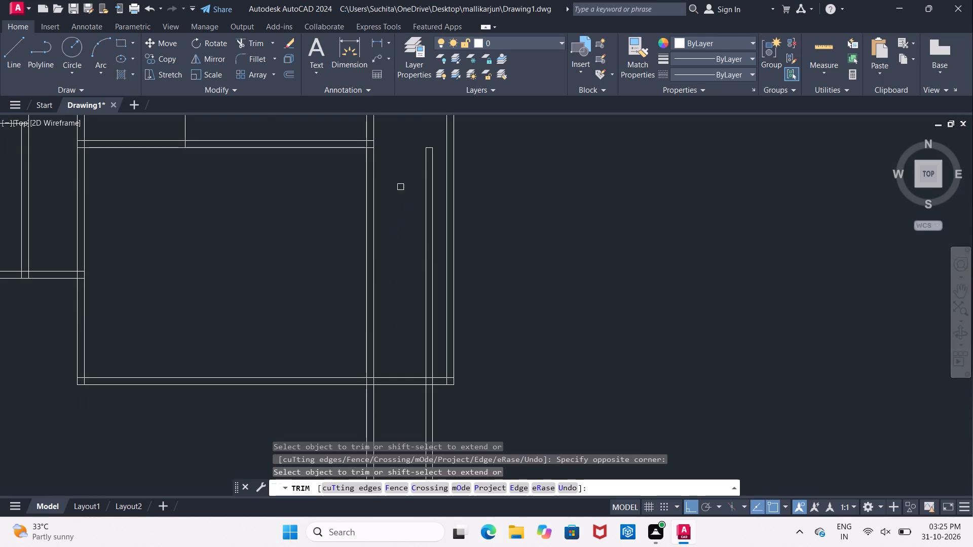
scroll(400, 188, down, 3)
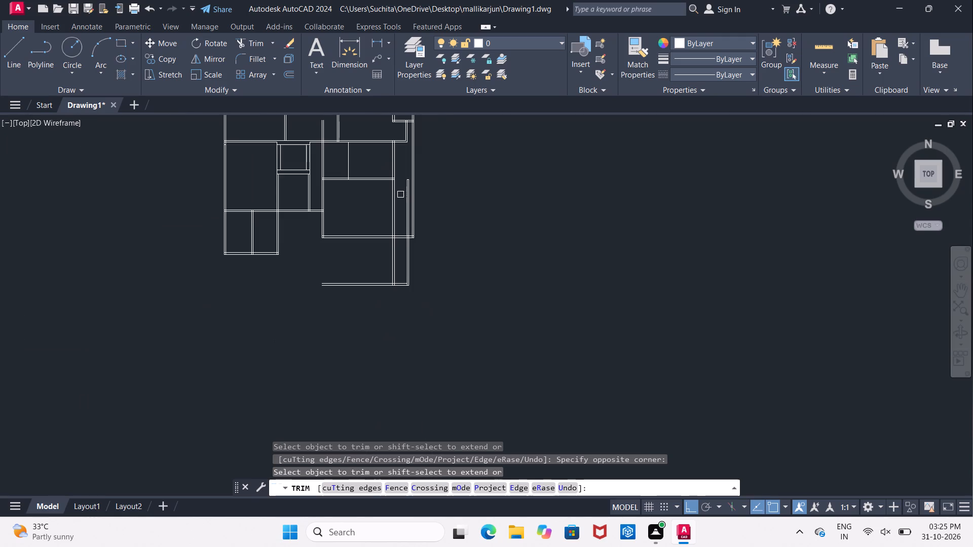
scroll(400, 192, up, 4)
middle_drag(400, 187, 405, 275)
scroll(405, 275, down, 1)
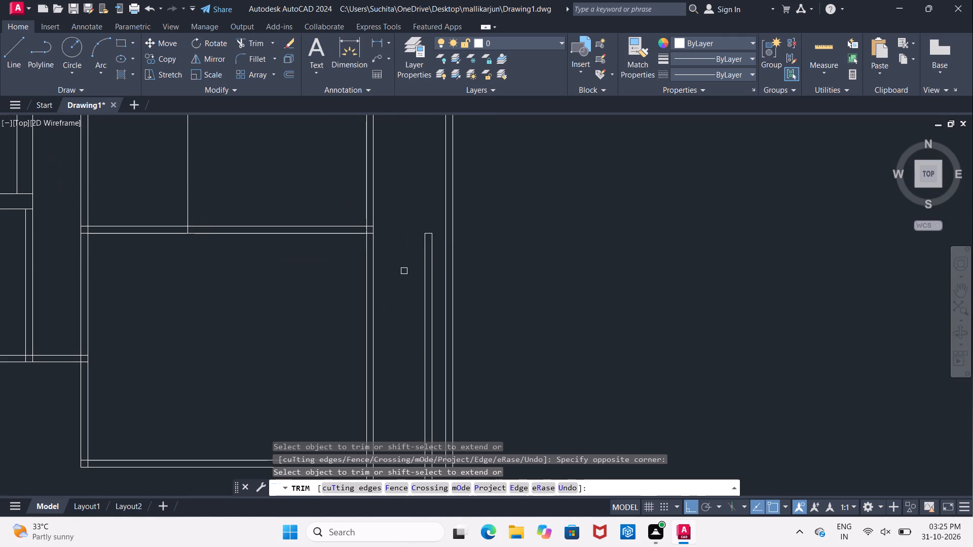
shift+click(350, 233)
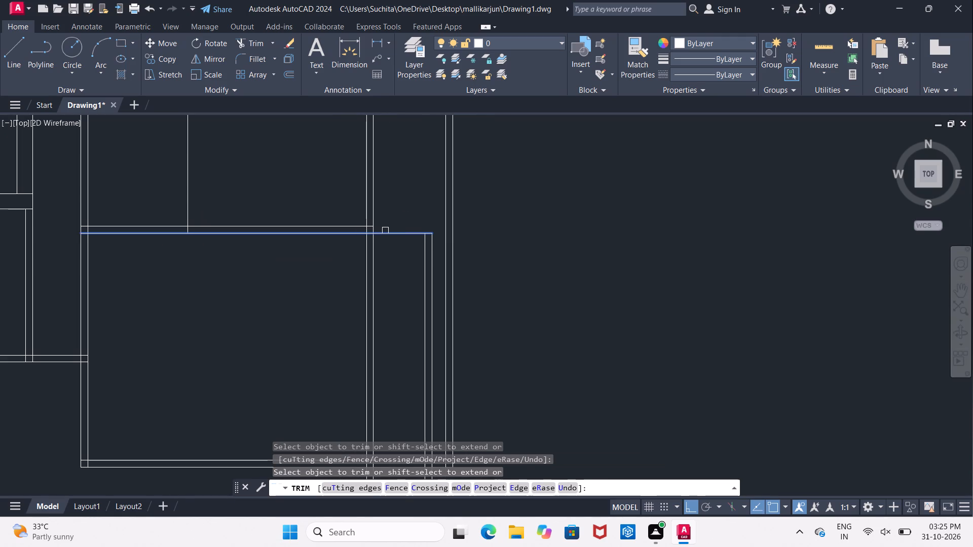
shift+click(395, 235)
shift+click(400, 235)
shift+click(407, 234)
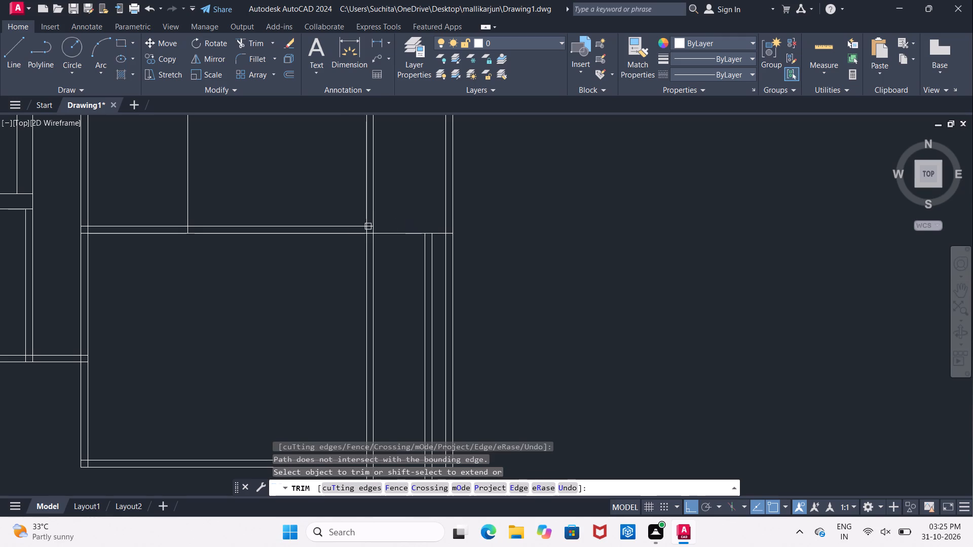
shift+click(351, 227)
shift+click(351, 225)
Trim the inner vertical wall's two lines inside the lower right room, between its top and bottom walls.
middle_drag(399, 295, 402, 197)
scroll(402, 191, down, 2)
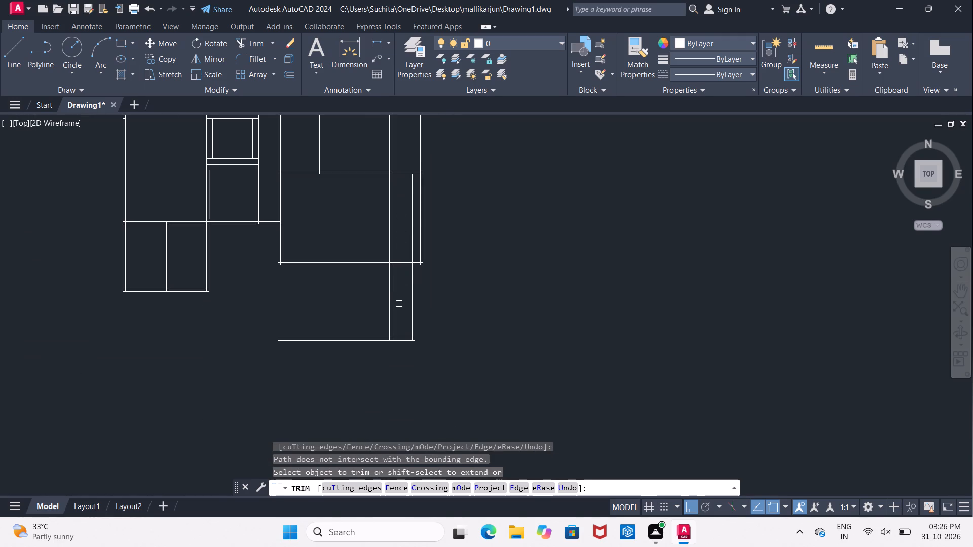
scroll(407, 299, up, 1)
scroll(399, 204, up, 2)
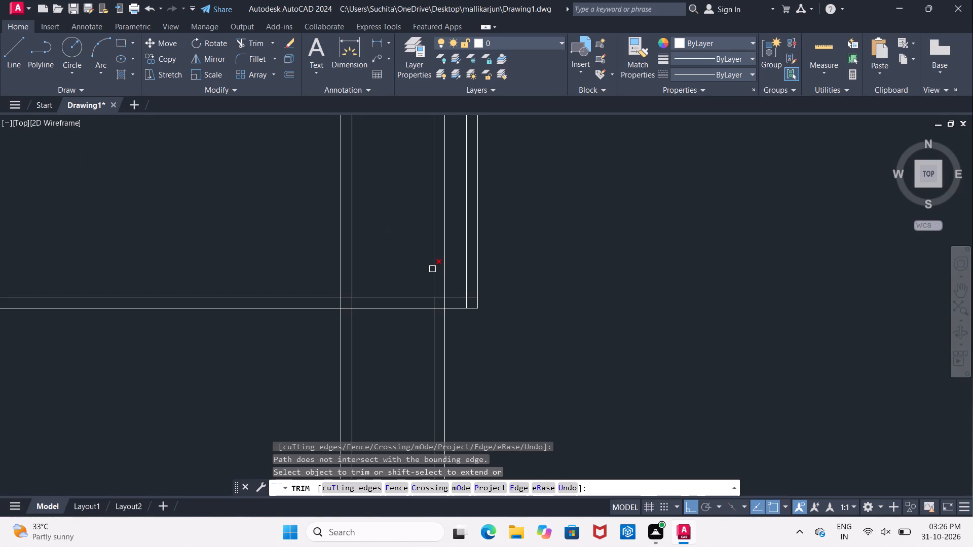
click(432, 269)
click(444, 271)
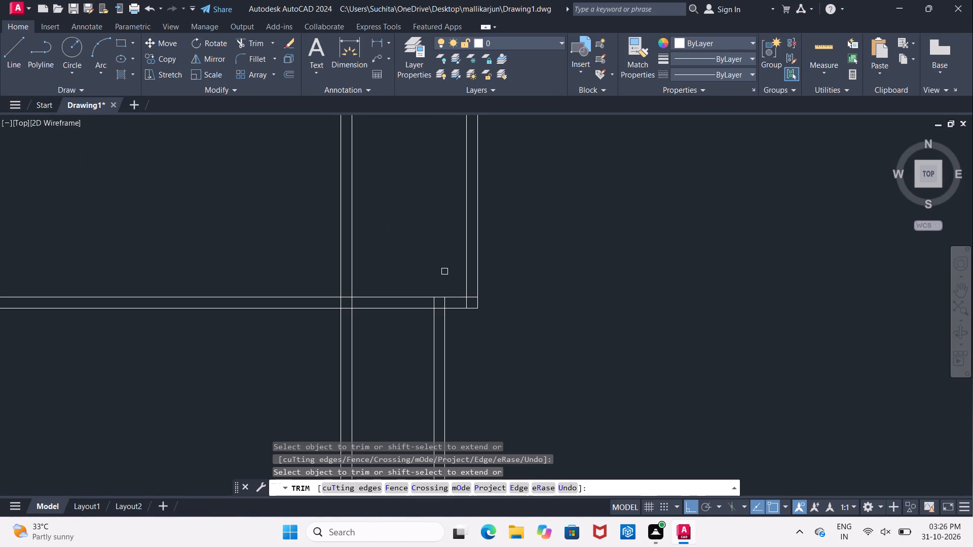
Trim the left line of the lowest right room's right-hand wall inside the horizontal wall above, and that wall's lower line across the junction.
scroll(439, 323, up, 2)
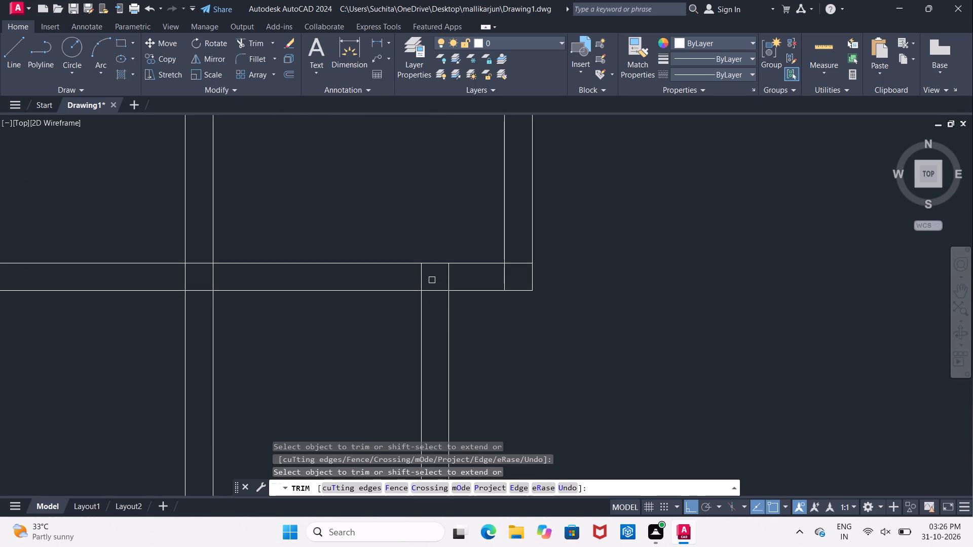
click(422, 278)
click(447, 279)
key(ctrl+z)
click(436, 291)
Trim both lines of the inner vertical wall inside the lowest right room, between its top and bottom walls.
scroll(436, 289, down, 4)
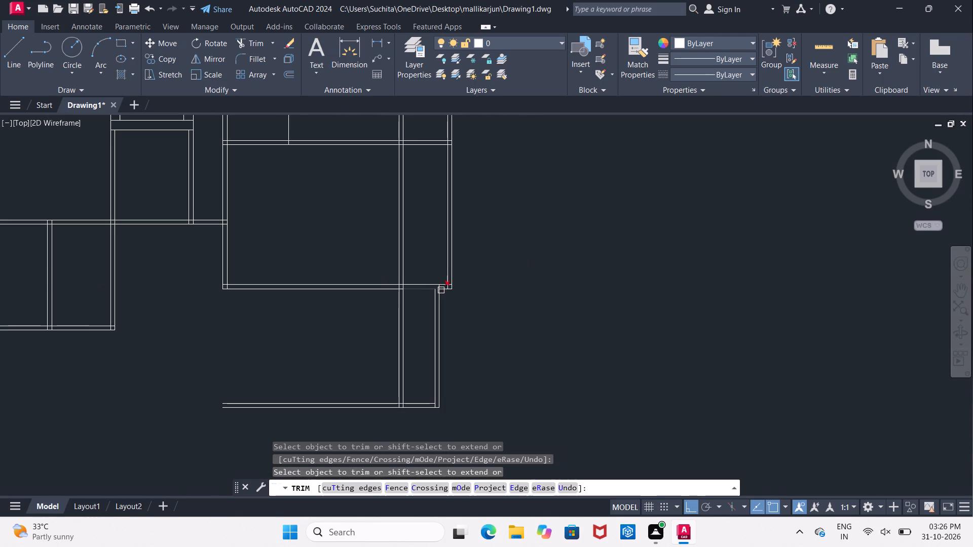
middle_drag(485, 327, 477, 243)
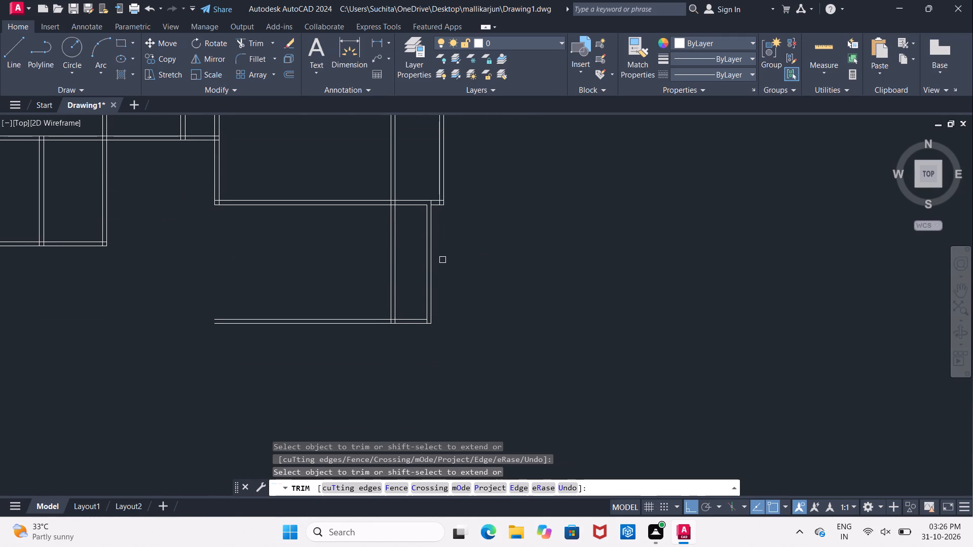
middle_drag(407, 261, 407, 249)
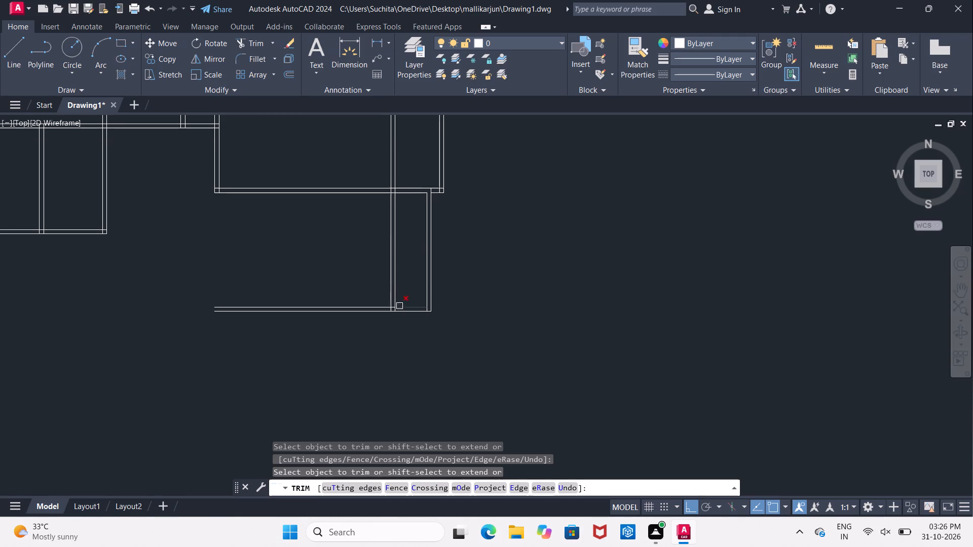
scroll(391, 278, up, 1)
click(389, 272)
click(394, 262)
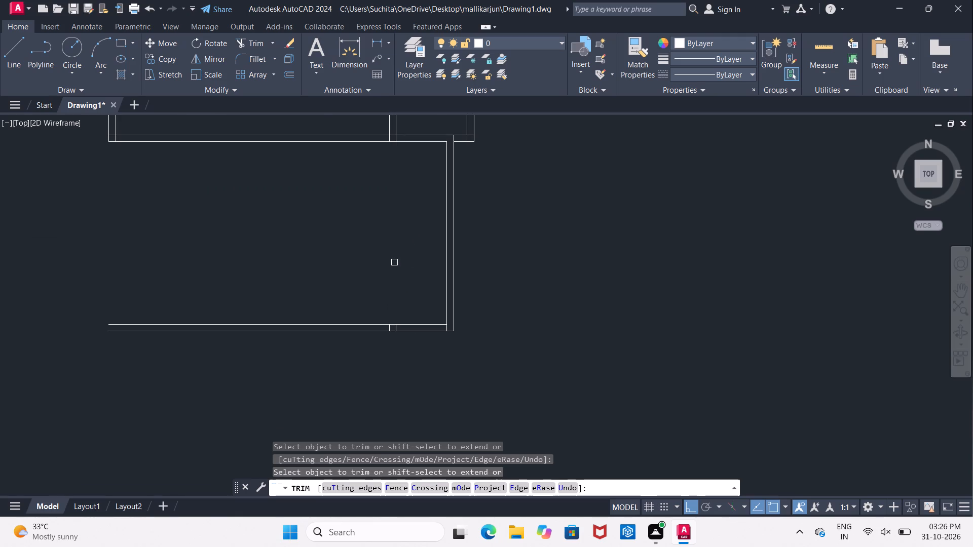
scroll(394, 262, down, 3)
middle_drag(388, 246, 393, 259)
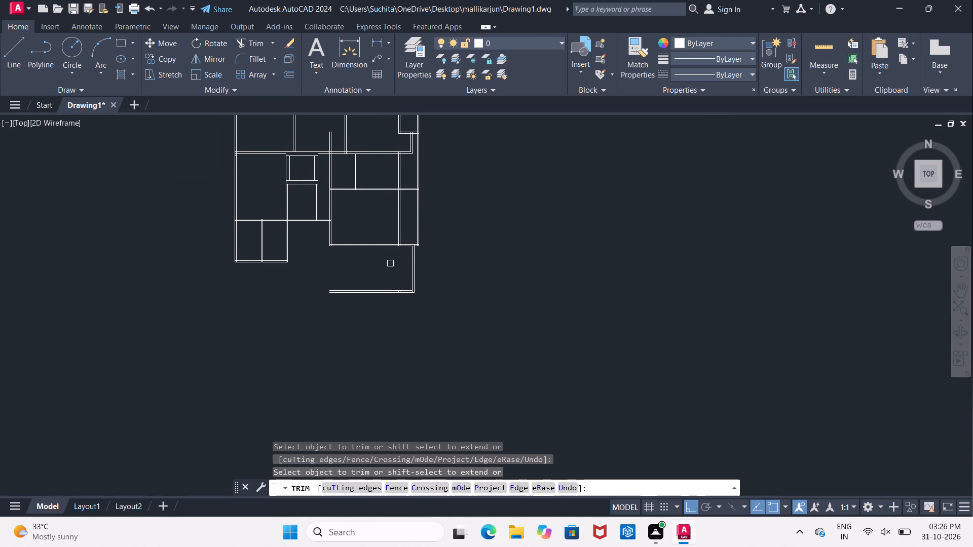
key(Escape)
Erase the two short vertical line remnants inside the lowest right room's bottom wall.
scroll(400, 309, up, 2)
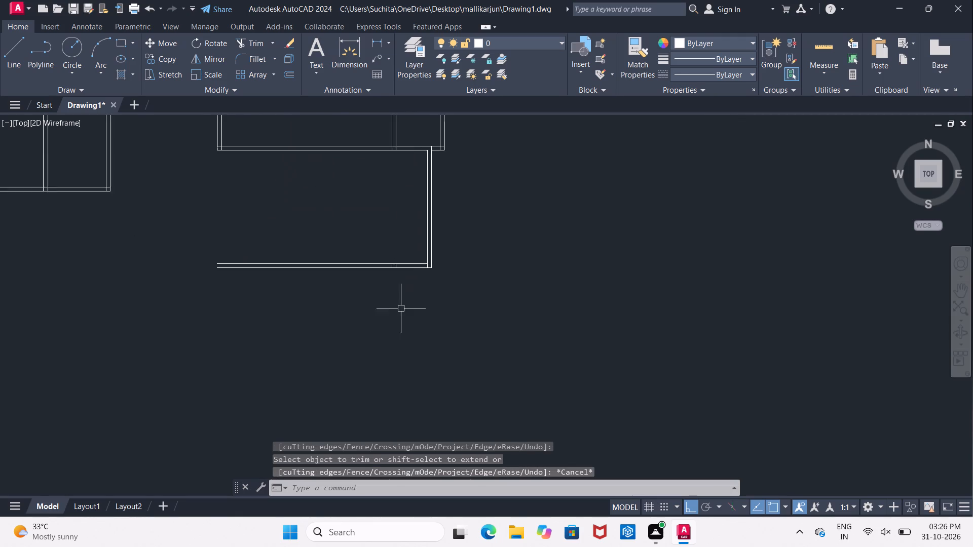
scroll(406, 297, up, 2)
middle_drag(353, 163, 369, 276)
scroll(381, 344, up, 1)
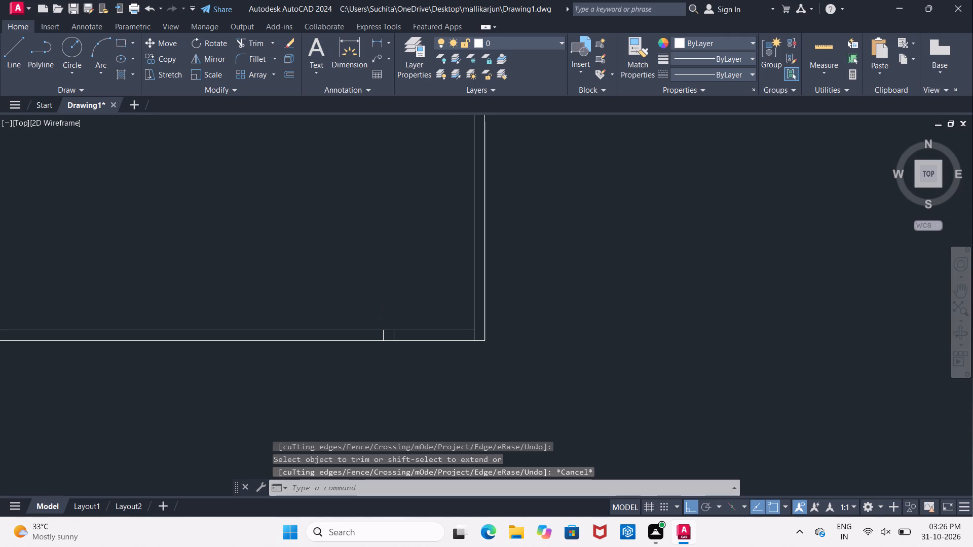
scroll(381, 344, up, 1)
click(384, 328)
click(413, 328)
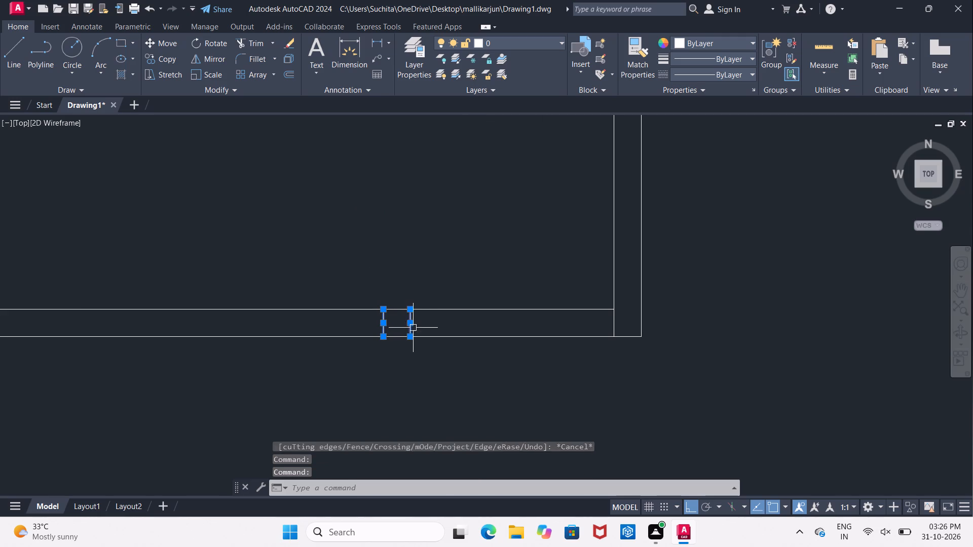
click(411, 327)
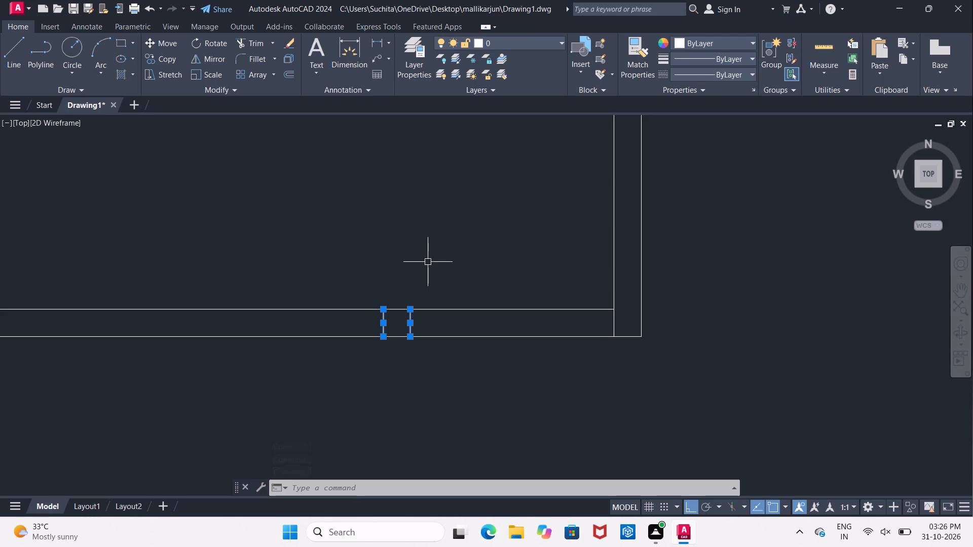
key(Delete)
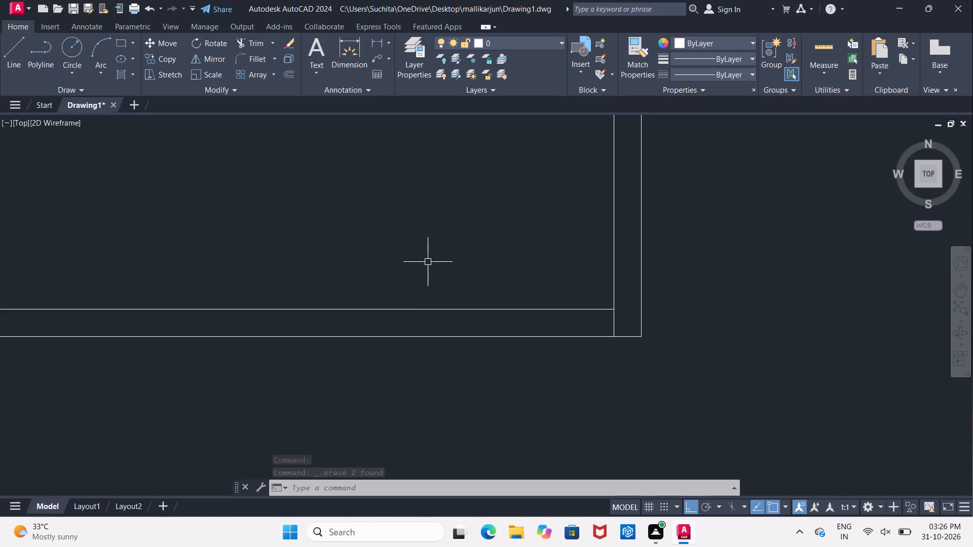
Measure with a linear dimension the clear height of the room above the lowest right room, along the inner vertical wall.
scroll(431, 257, down, 3)
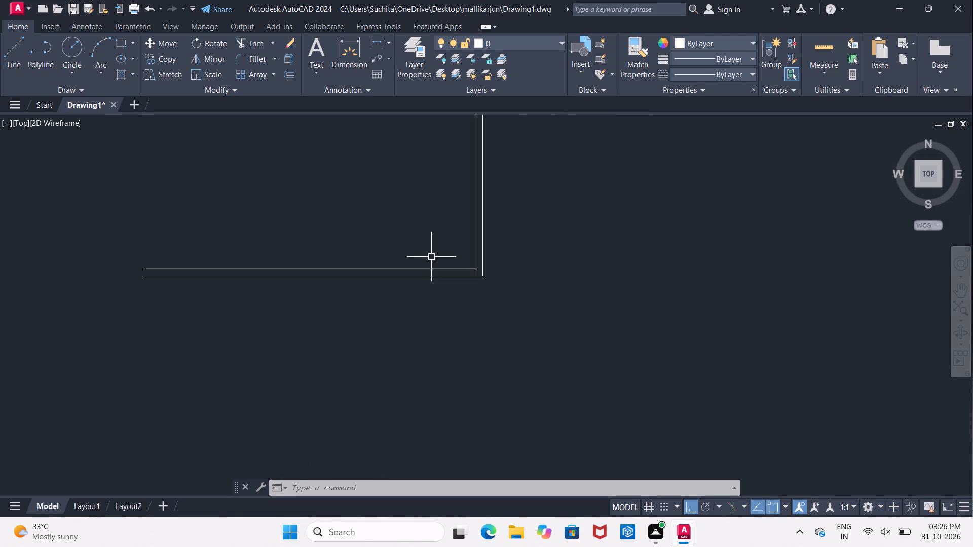
scroll(433, 256, up, 1)
scroll(437, 261, down, 3)
middle_drag(435, 249, 435, 267)
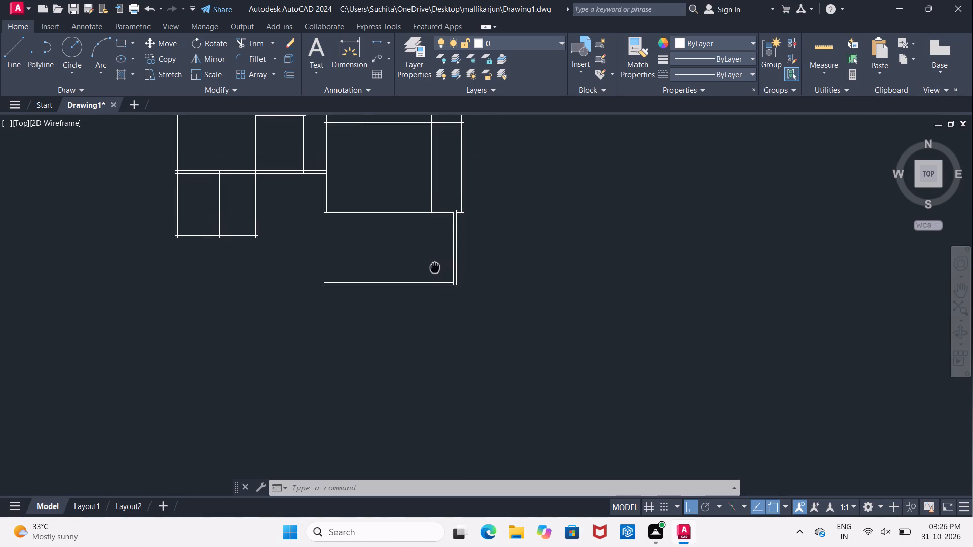
middle_drag(435, 267, 453, 338)
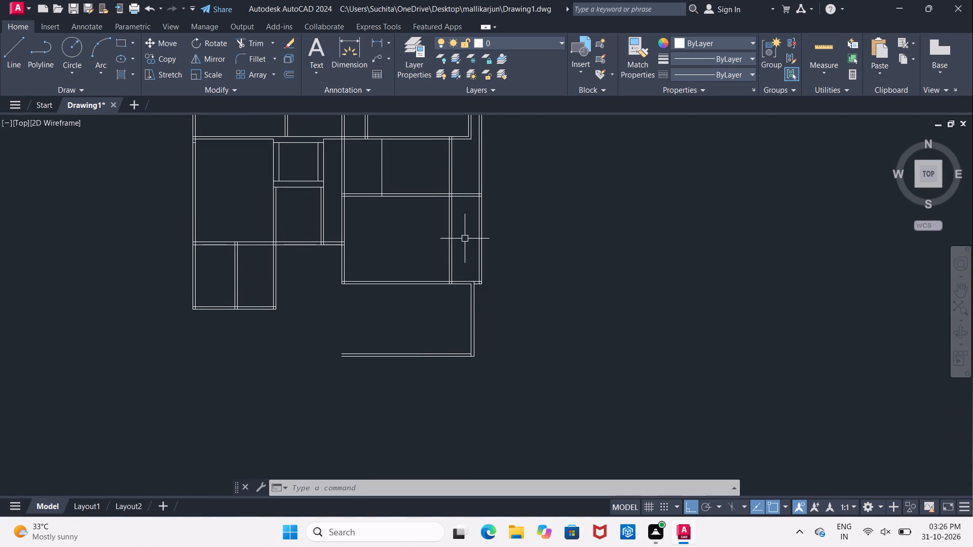
middle_drag(423, 207, 422, 241)
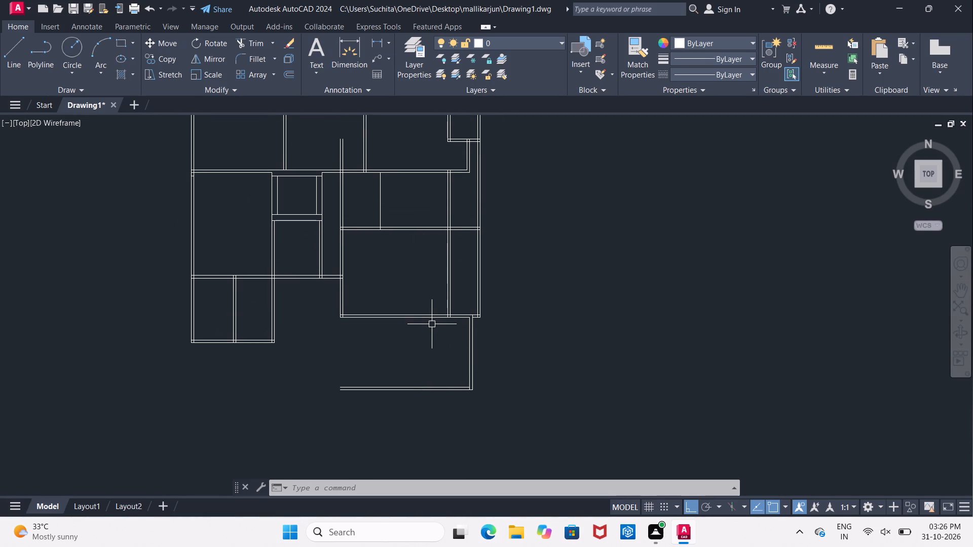
middle_drag(432, 283, 432, 315)
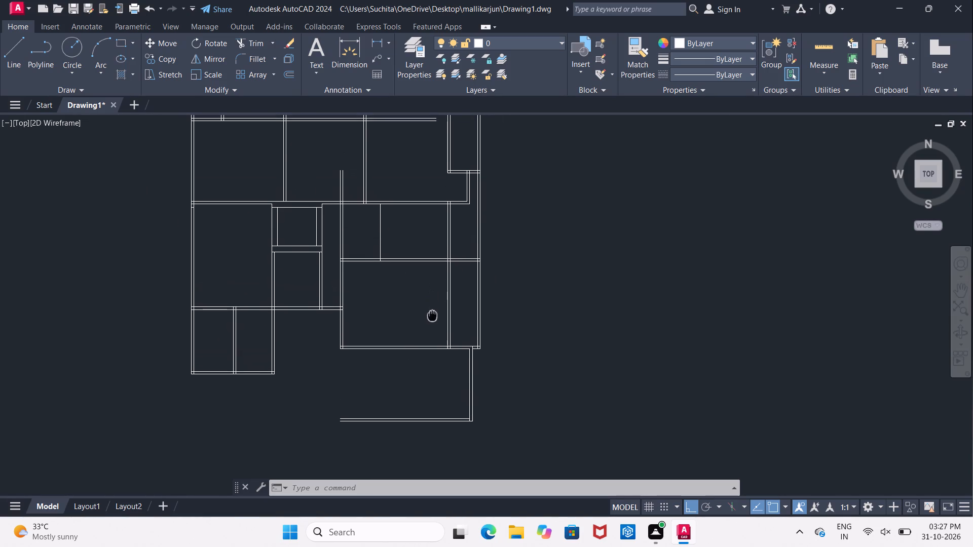
middle_drag(432, 315, 434, 325)
scroll(431, 257, up, 1)
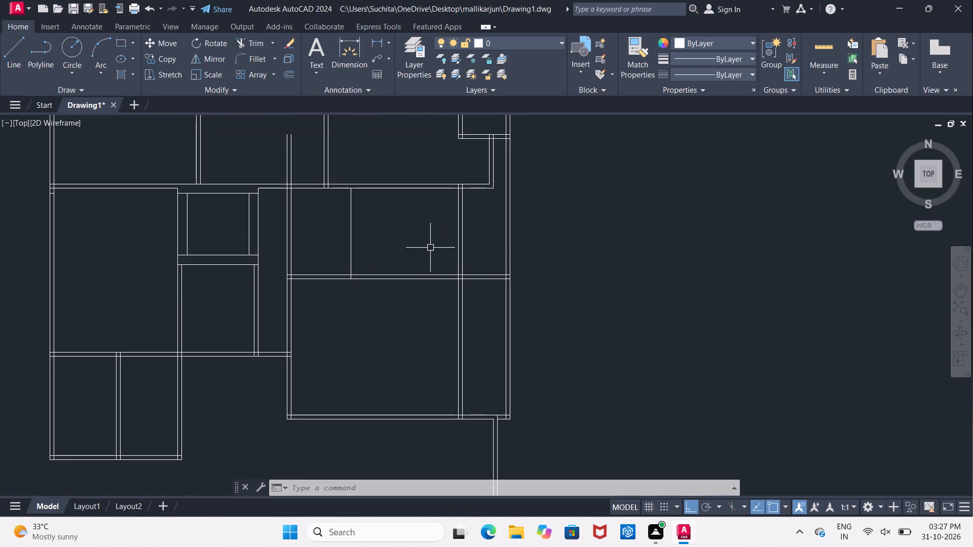
middle_drag(427, 240, 441, 215)
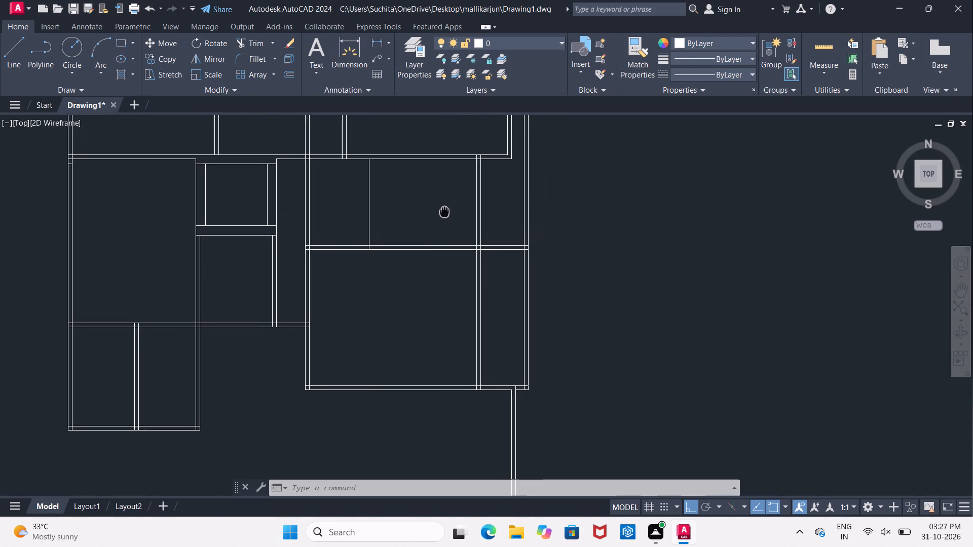
middle_drag(441, 215, 437, 219)
key(Escape)
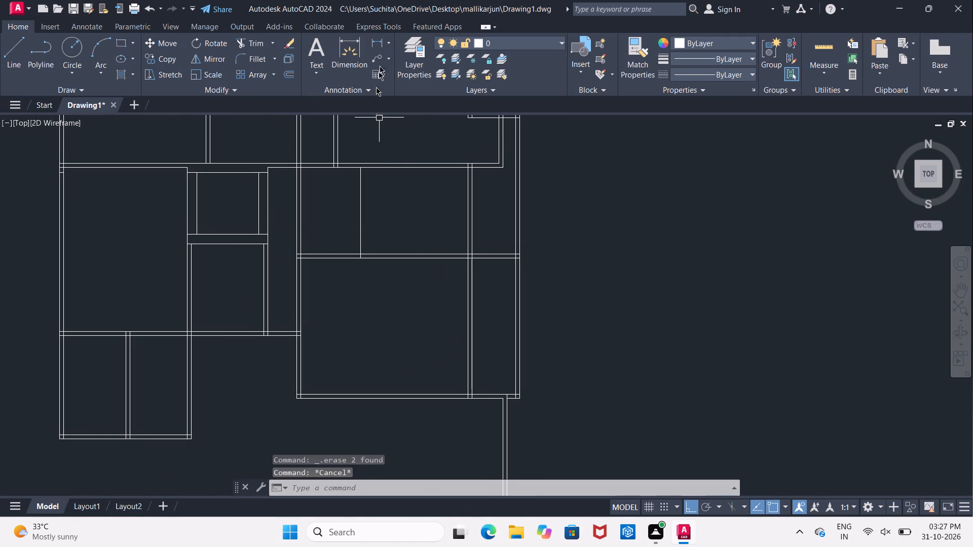
click(378, 38)
scroll(457, 278, up, 2)
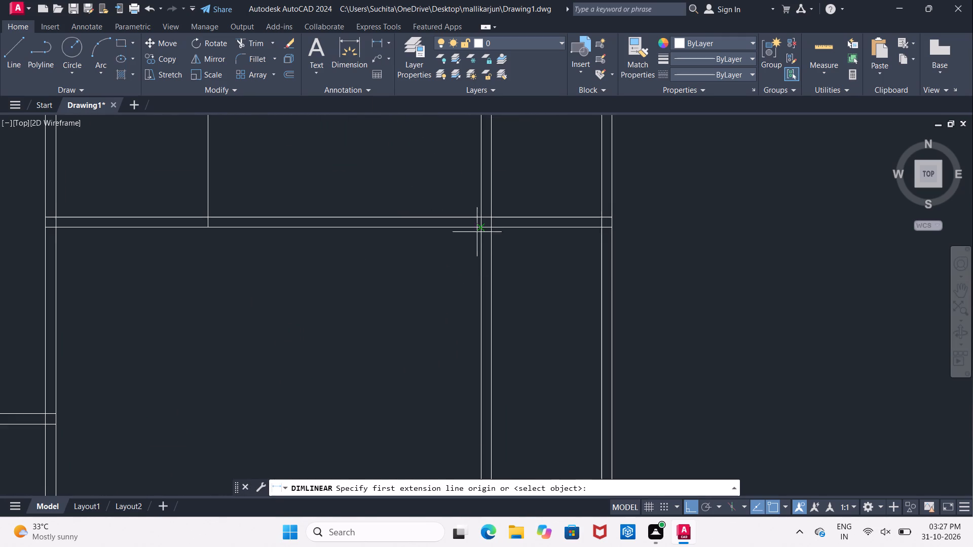
click(478, 227)
middle_drag(458, 358, 465, 260)
scroll(465, 260, down, 2)
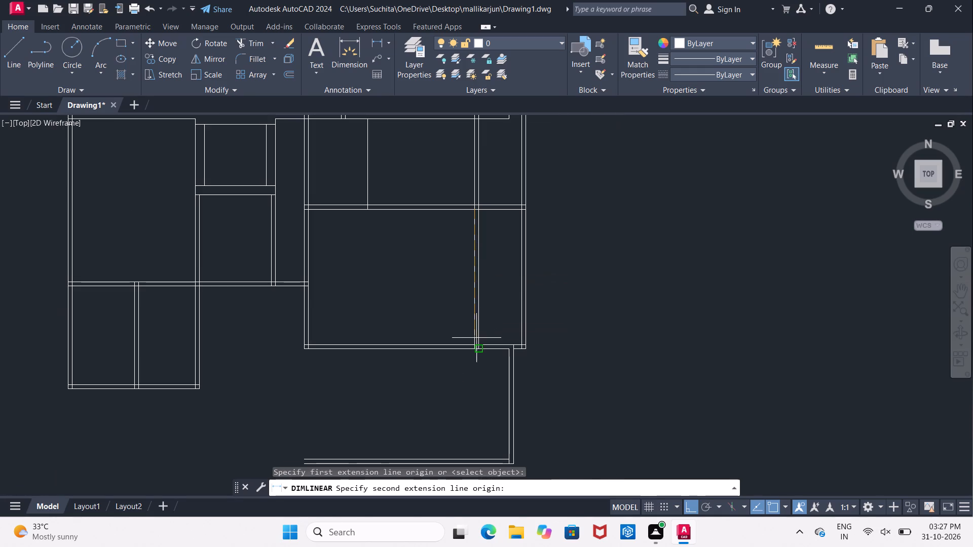
scroll(476, 338, up, 2)
click(467, 354)
scroll(443, 325, down, 1)
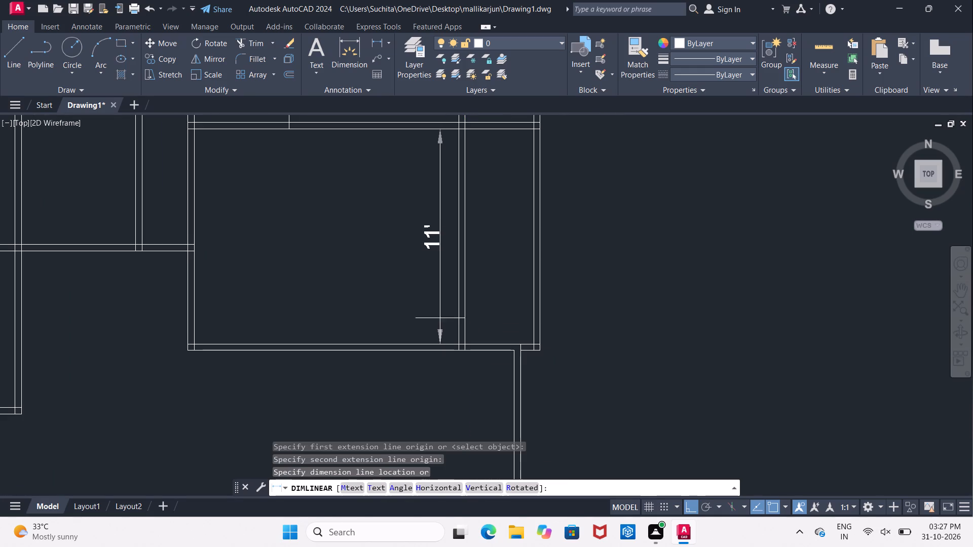
middle_drag(438, 316, 434, 341)
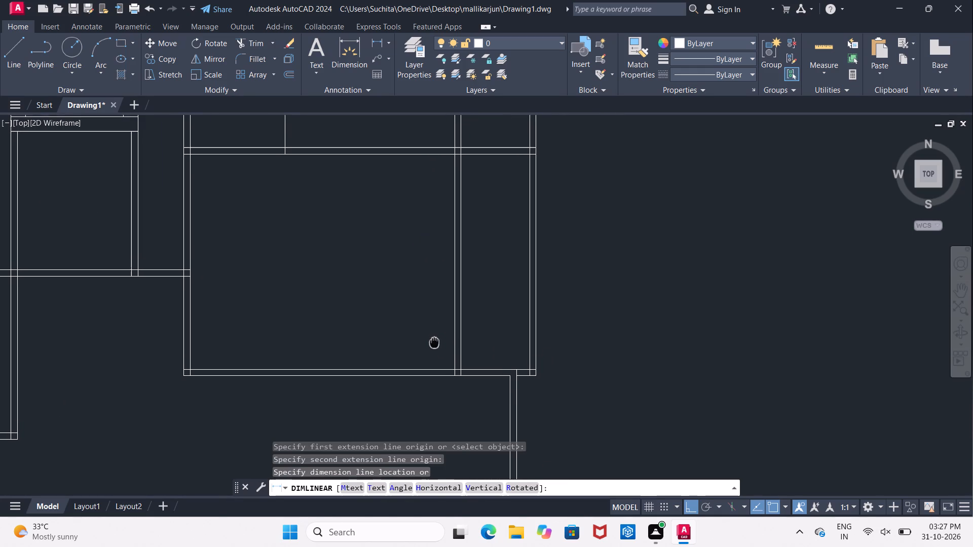
middle_drag(434, 341, 434, 350)
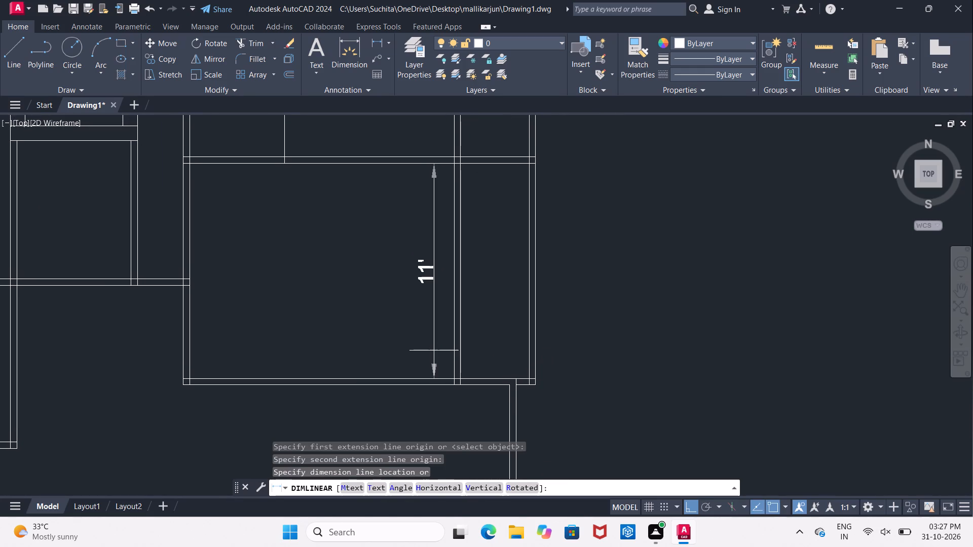
key(Escape)
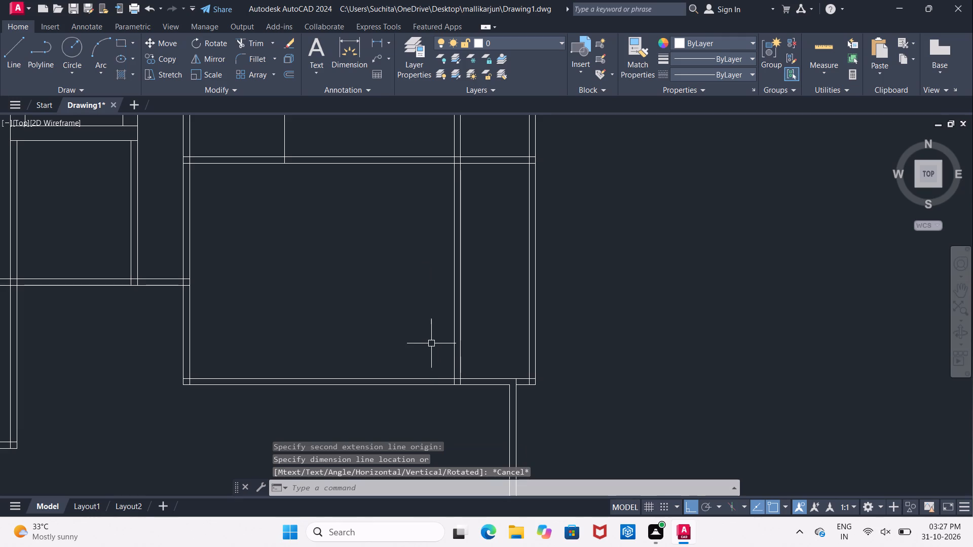
Offset the lower line of that room's top wall 11'9" downward.
key(o)
key(Return)
text(11'9")
key(Return)
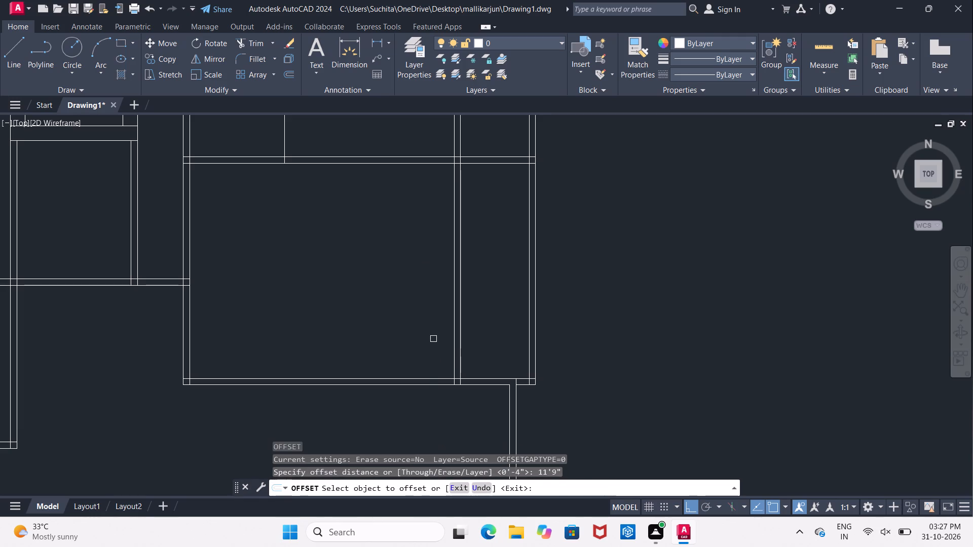
click(437, 161)
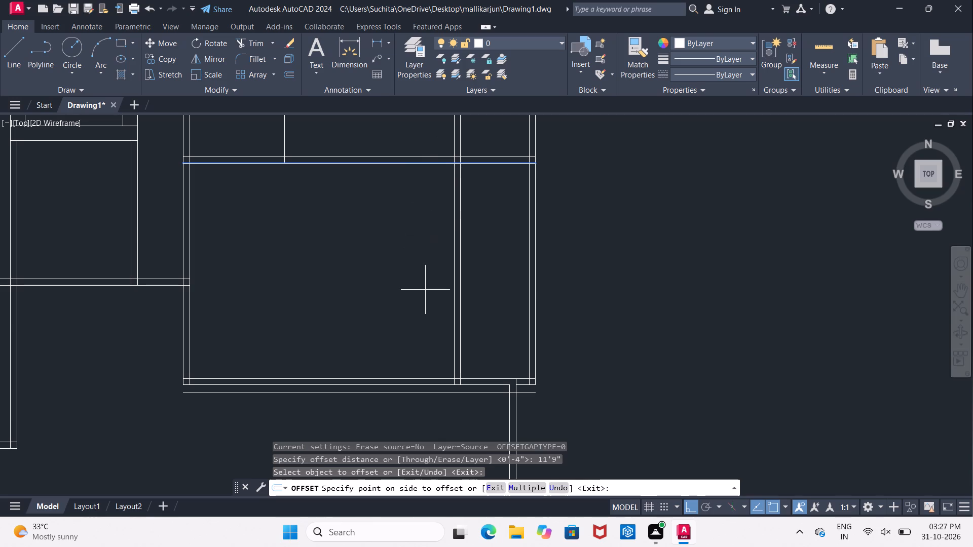
click(425, 293)
key(Return)
Offset the new horizontal line 4" downward to form the room's new bottom wall.
key(Return)
text(4")
key(Return)
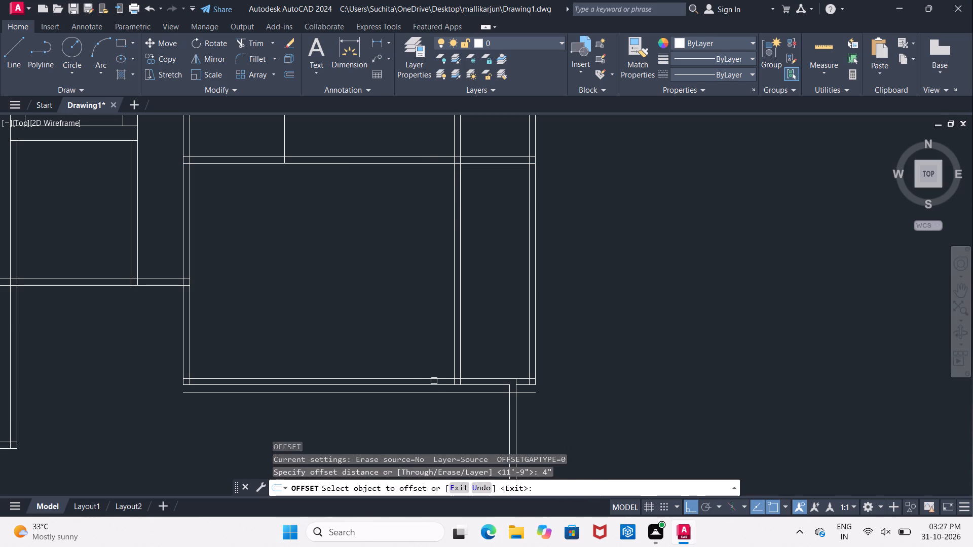
click(436, 394)
click(438, 427)
scroll(451, 413, down, 1)
middle_drag(451, 413, 435, 371)
scroll(435, 372, up, 2)
key(Escape)
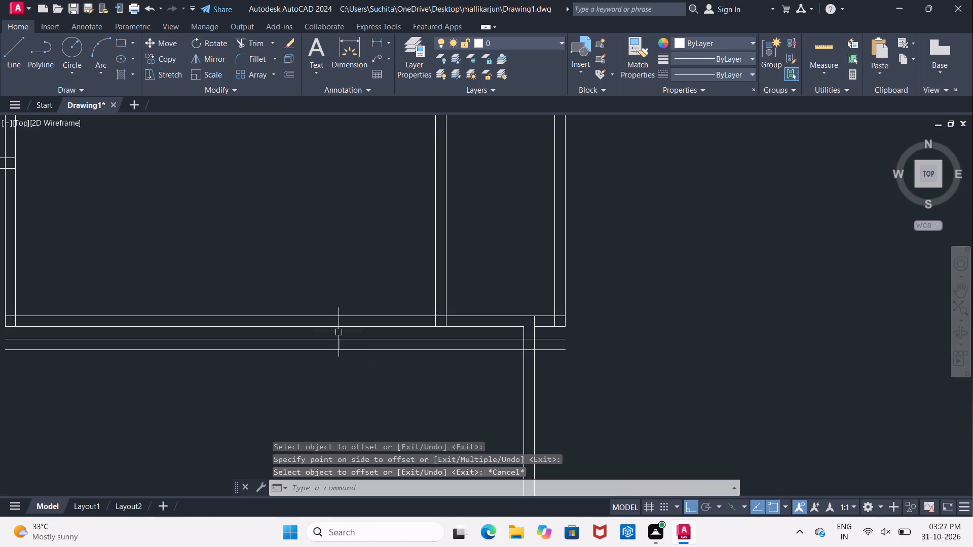
Erase the two long lines of the old bottom wall just above the new double-line wall.
middle_drag(362, 326, 492, 354)
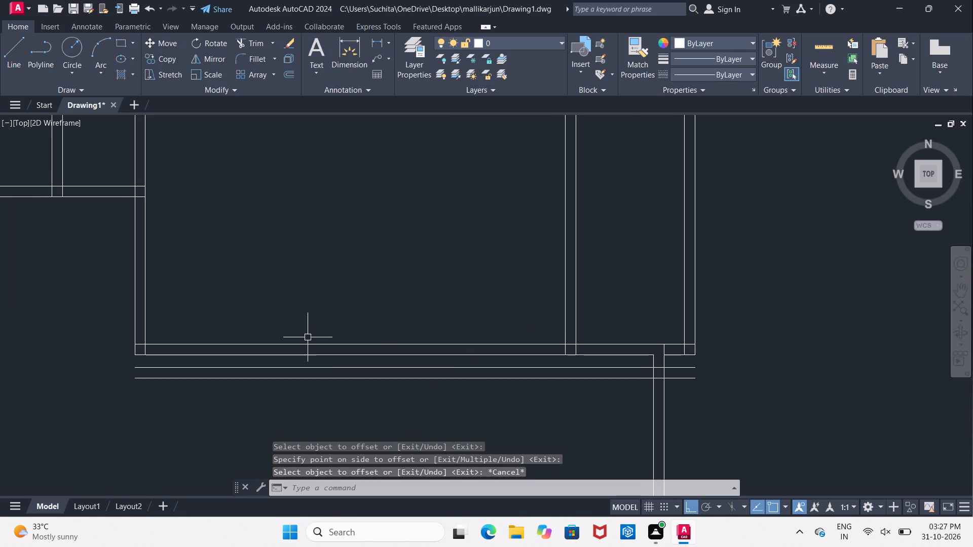
click(307, 339)
click(315, 344)
click(317, 344)
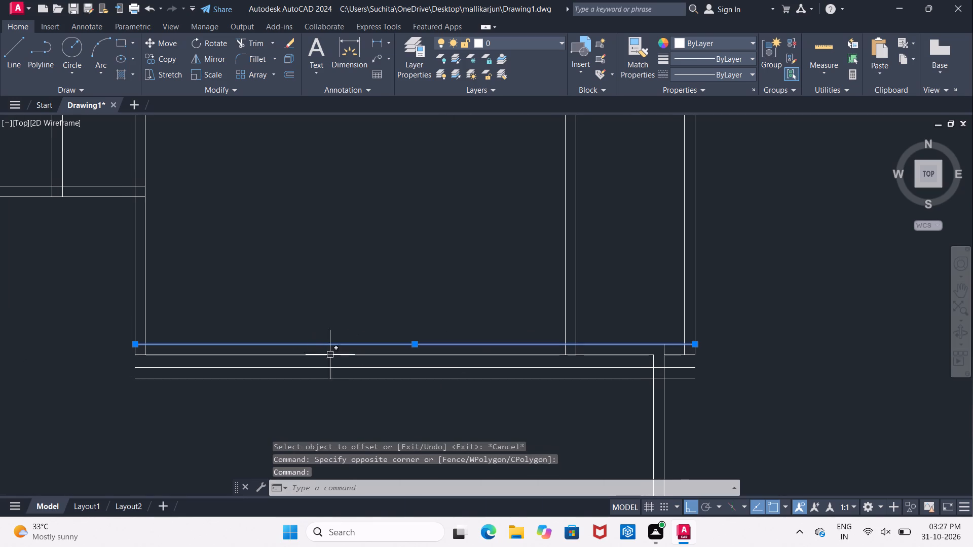
click(340, 355)
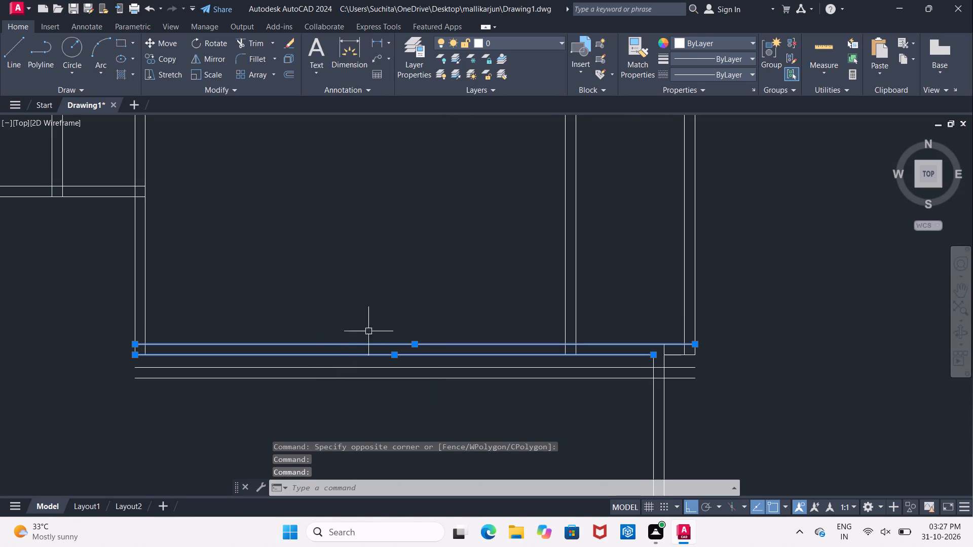
key(Delete)
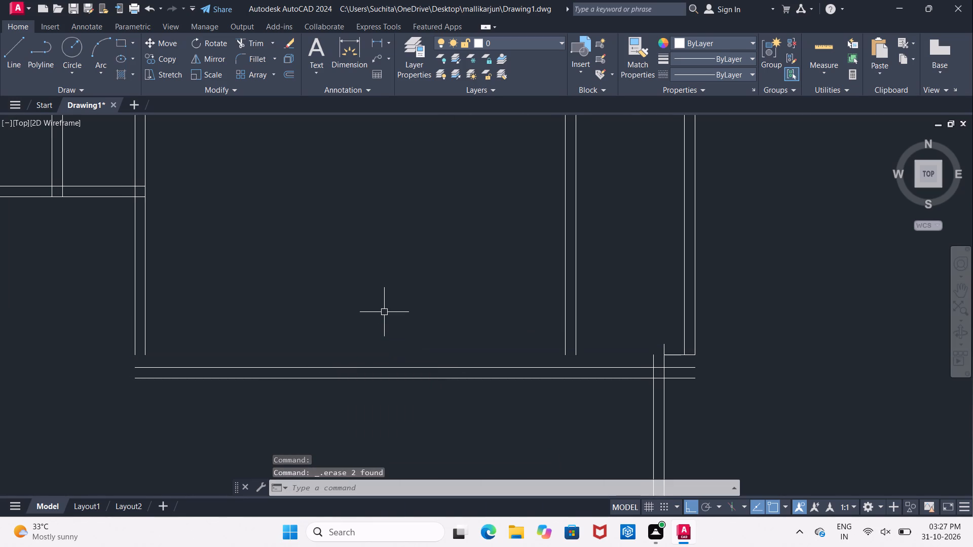
Extend both lines of the outer right wall and of the inner vertical wall down to the room's new bottom wall.
middle_drag(466, 339, 353, 307)
text(EX)
key(space)
key(space)
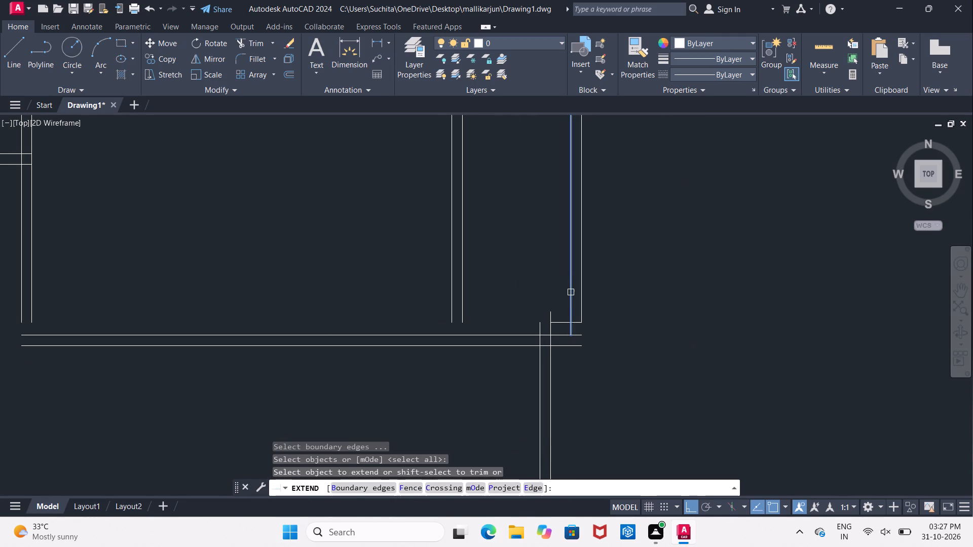
click(571, 292)
click(571, 300)
click(579, 300)
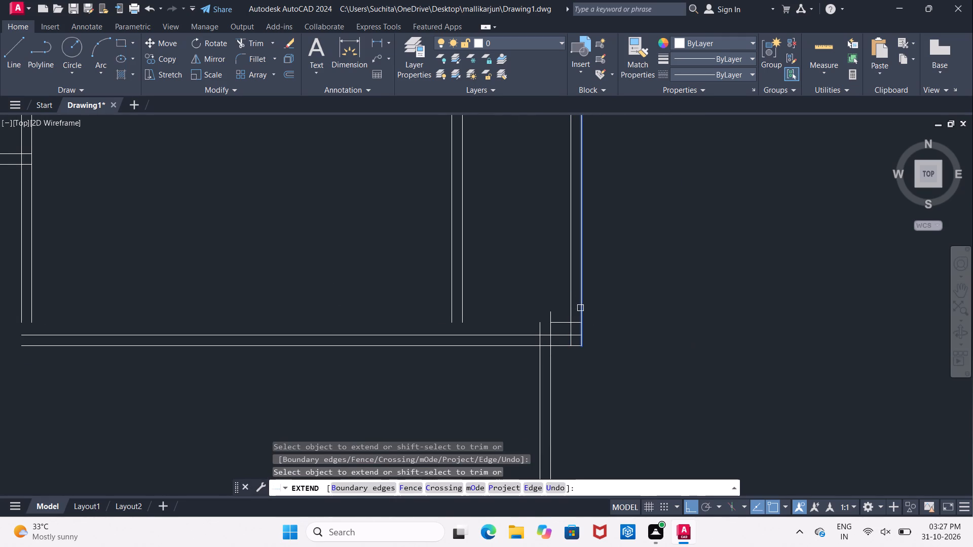
click(581, 308)
click(464, 305)
click(464, 314)
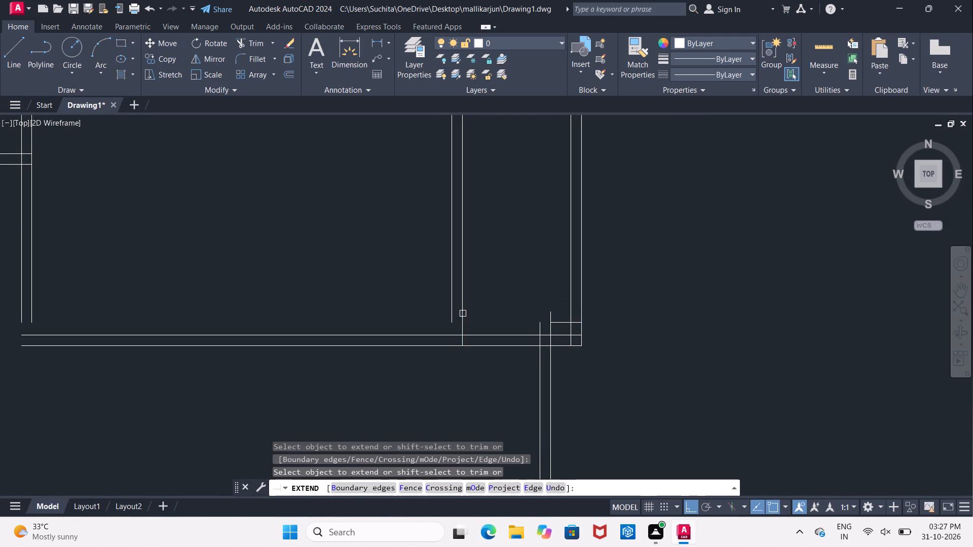
click(453, 310)
click(451, 316)
scroll(441, 314, down, 3)
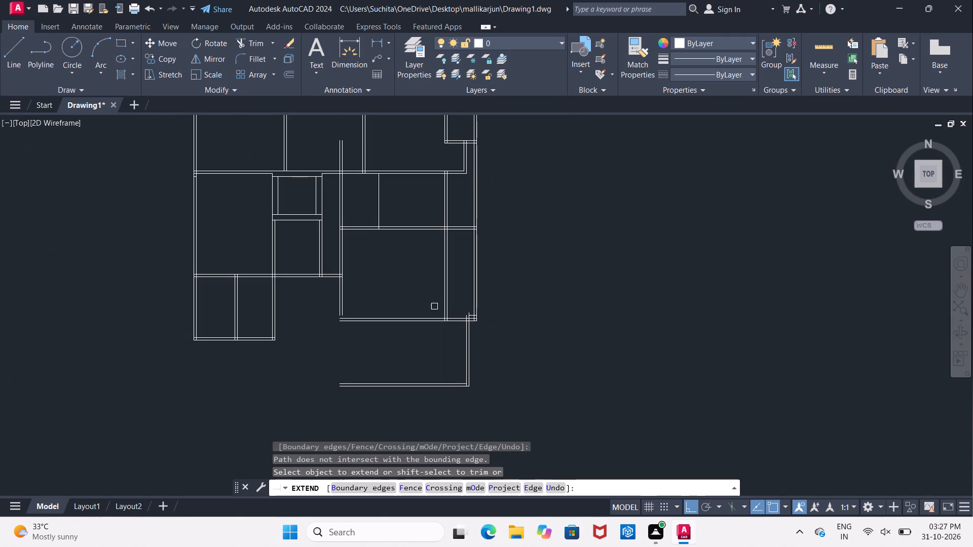
scroll(430, 303, up, 2)
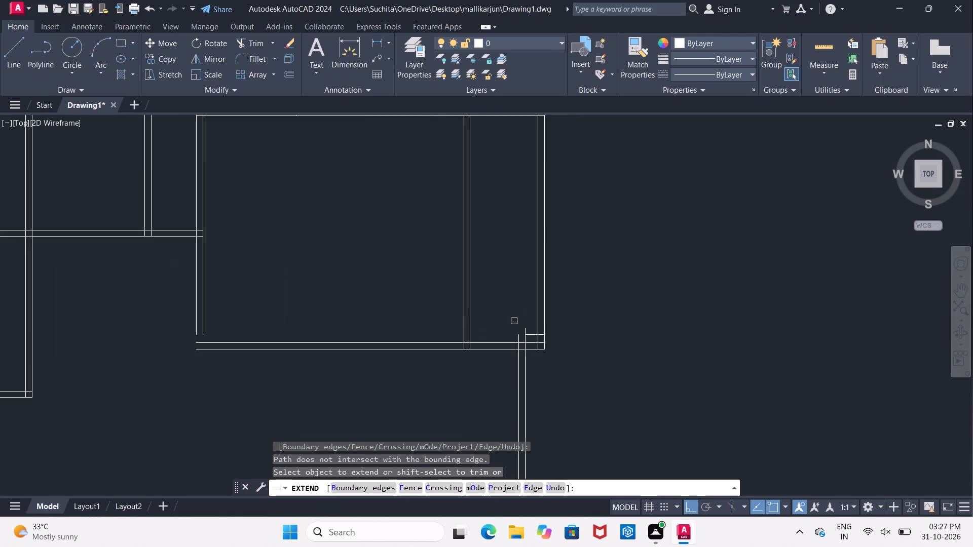
scroll(523, 322, up, 2)
middle_drag(523, 322, 471, 295)
key(Escape)
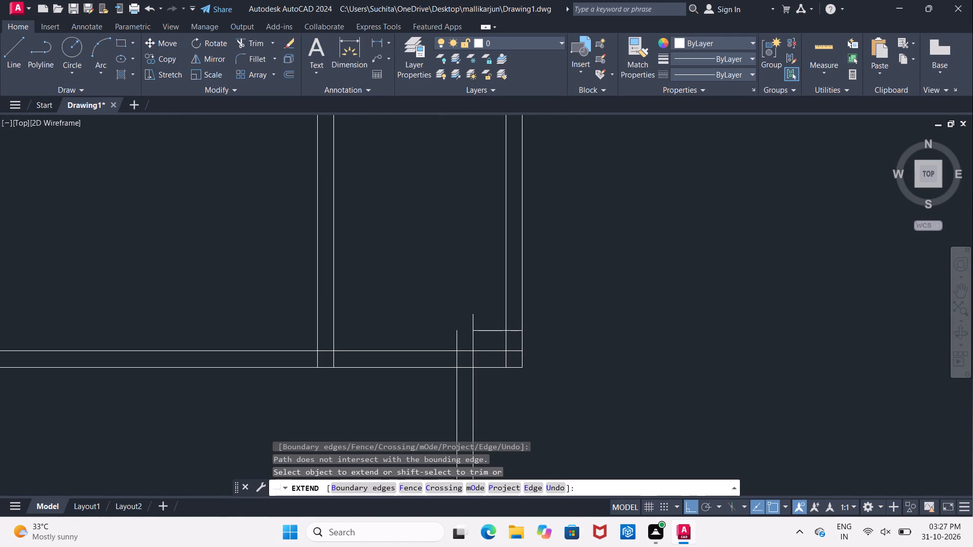
Trim the lowest room's right wall lines and the old horizontal stub protruding above the new bottom wall.
key(t)
text(R)
key(space)
key(space)
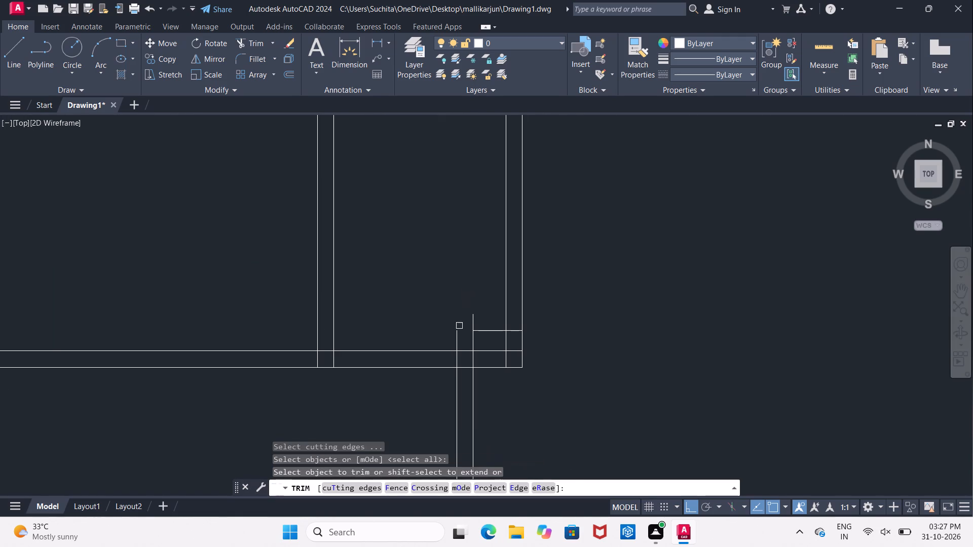
click(458, 335)
click(471, 342)
click(487, 331)
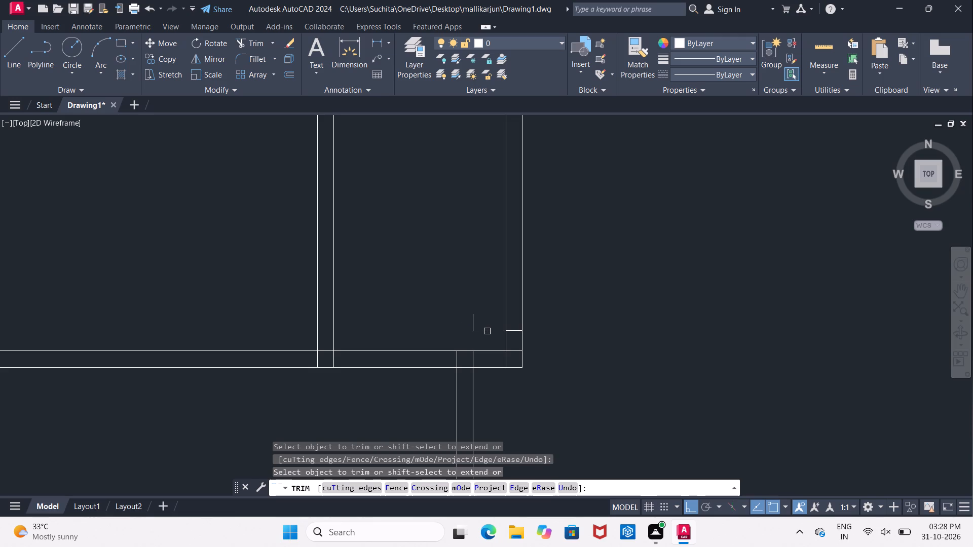
click(474, 327)
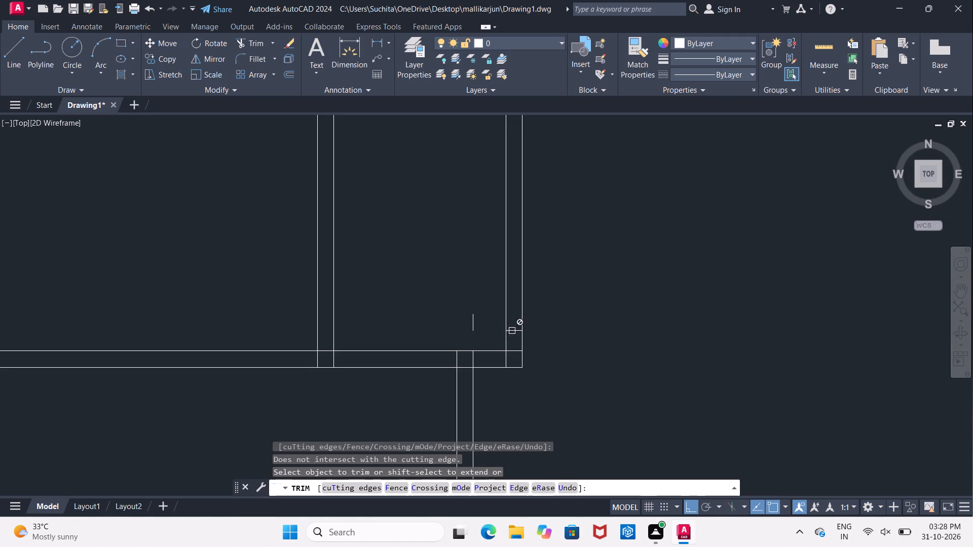
key(Escape)
Erase the leftover short horizontal and vertical line pieces above the new wall junction.
click(512, 331)
key(Delete)
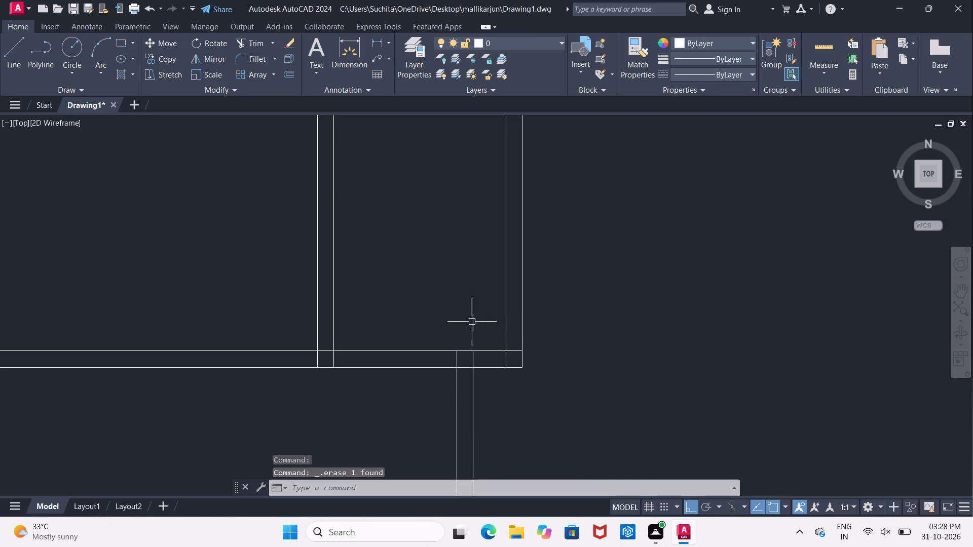
click(471, 322)
key(Delete)
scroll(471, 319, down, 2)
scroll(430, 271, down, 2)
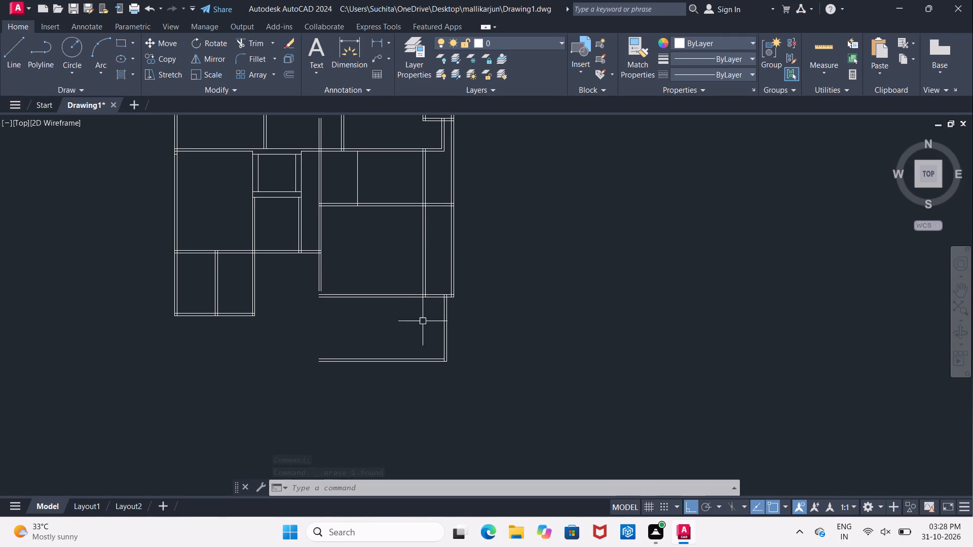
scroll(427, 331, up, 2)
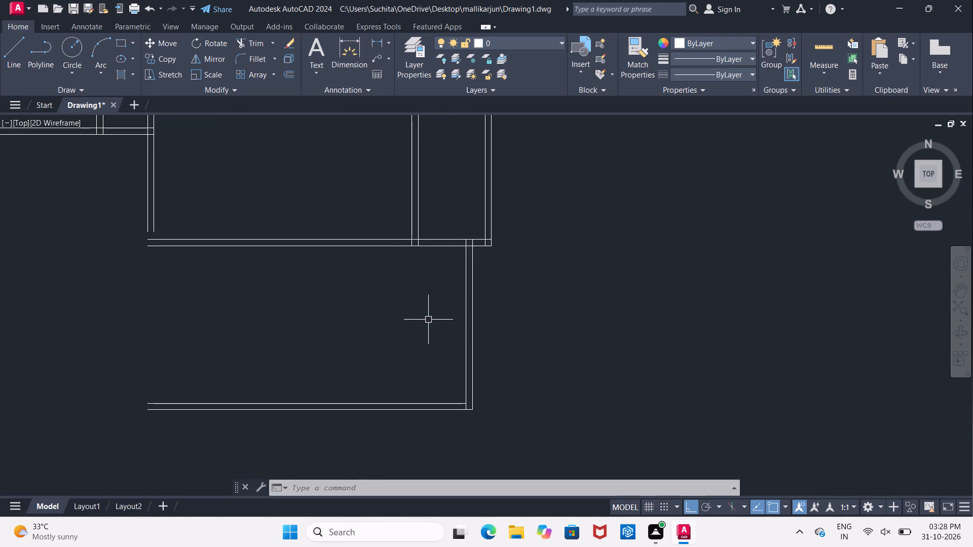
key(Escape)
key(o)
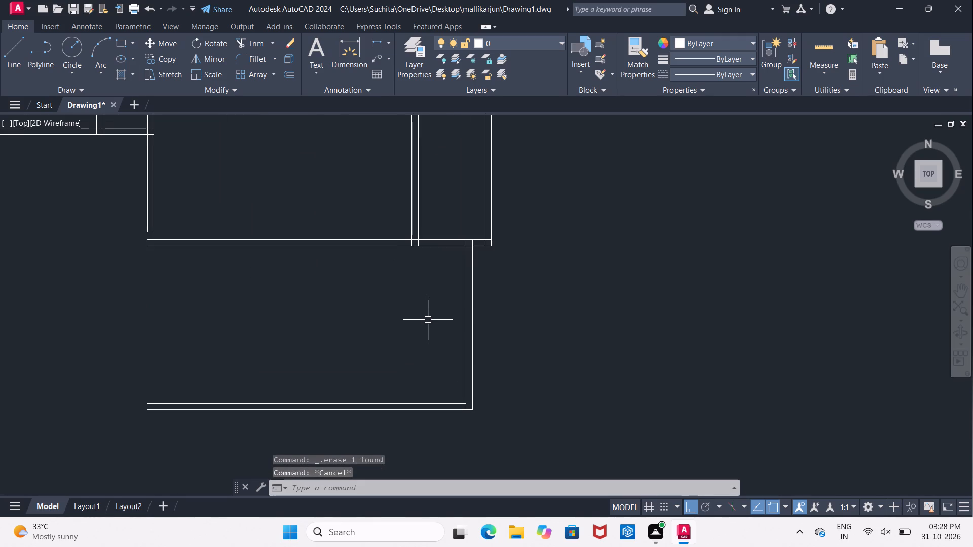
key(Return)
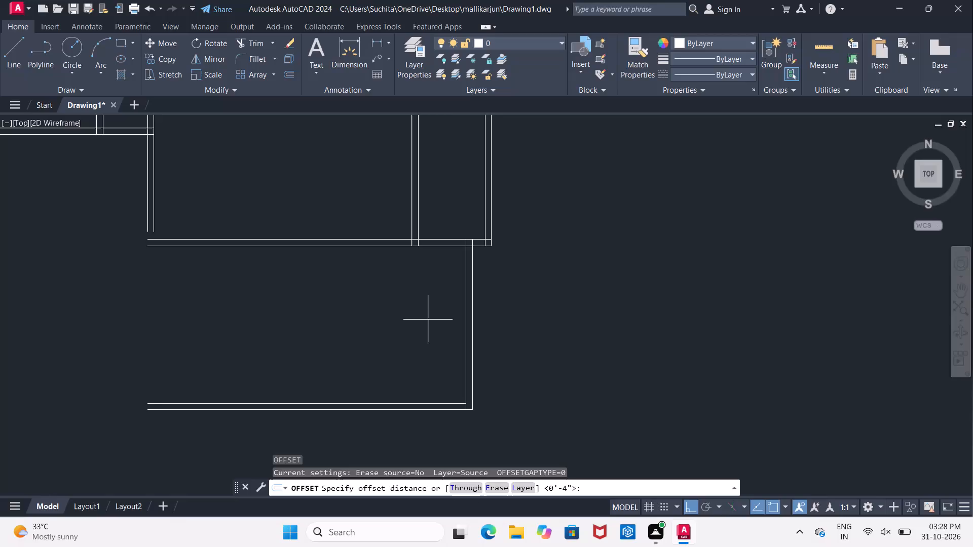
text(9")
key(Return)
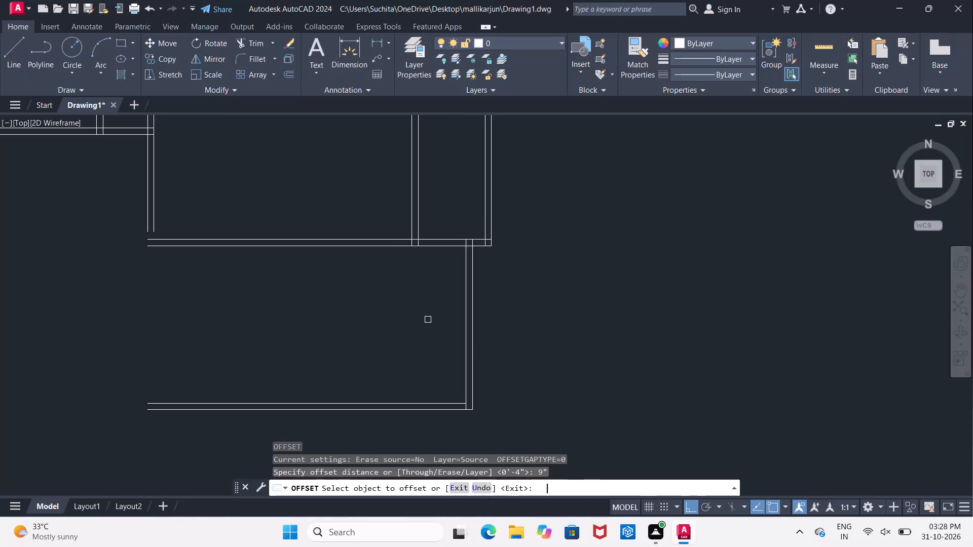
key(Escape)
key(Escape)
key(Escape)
Offset the lower line of the lowest right room's top wall 9' downward.
key(o)
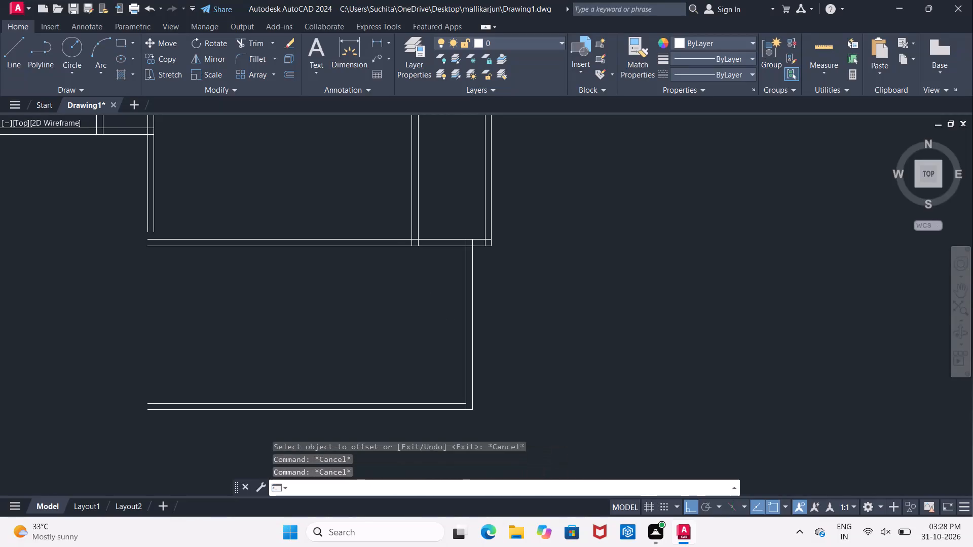
key(Return)
text(9')
key(Return)
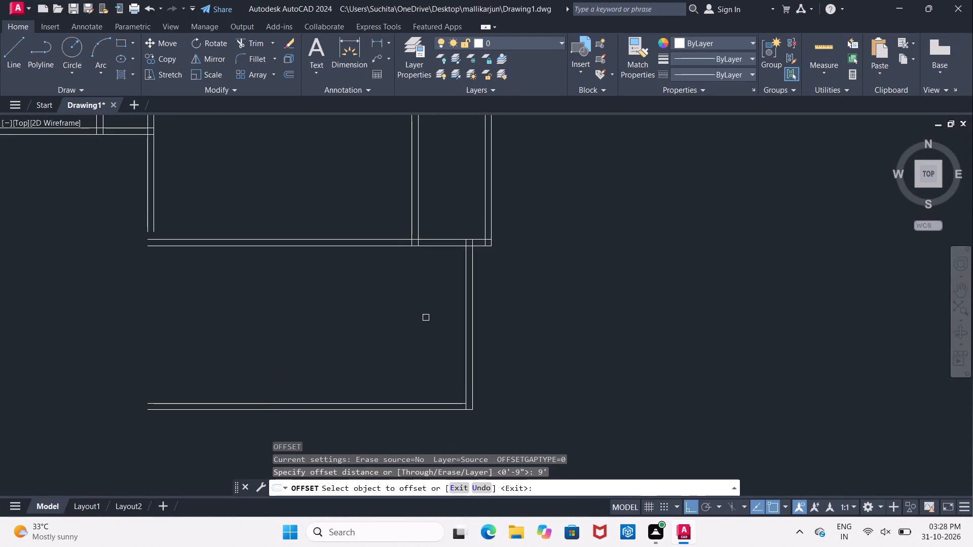
click(437, 246)
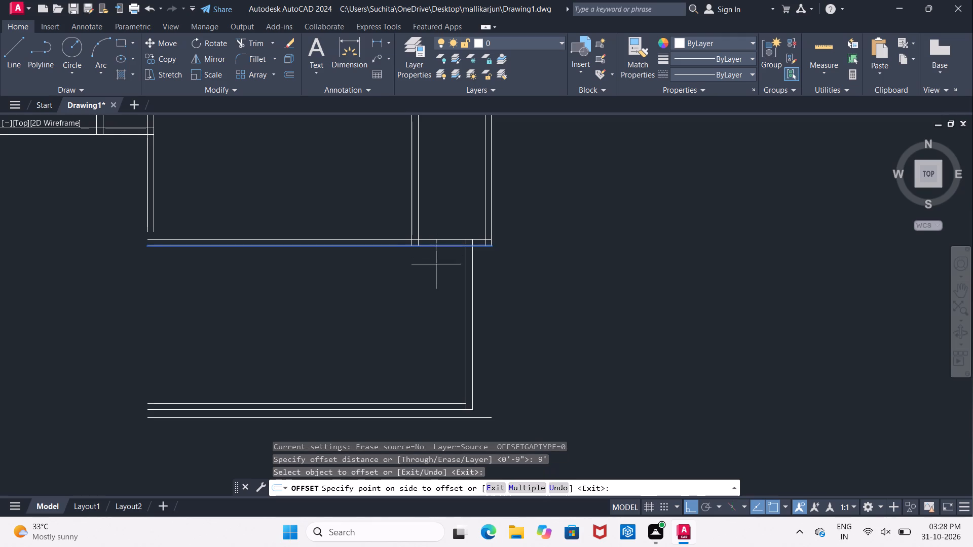
click(430, 308)
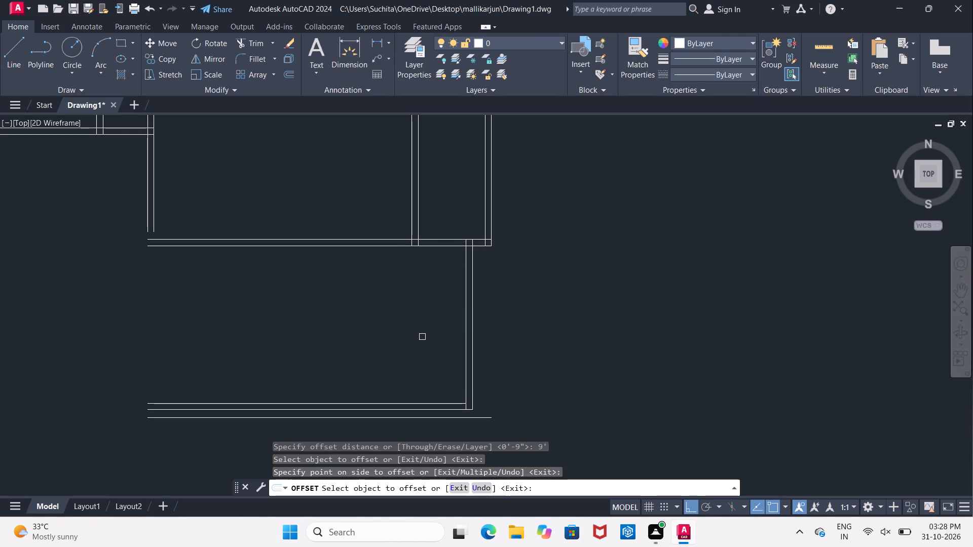
key(Escape)
Erase the two lines of the lowest room's old bottom wall just above the new line.
click(404, 404)
click(410, 409)
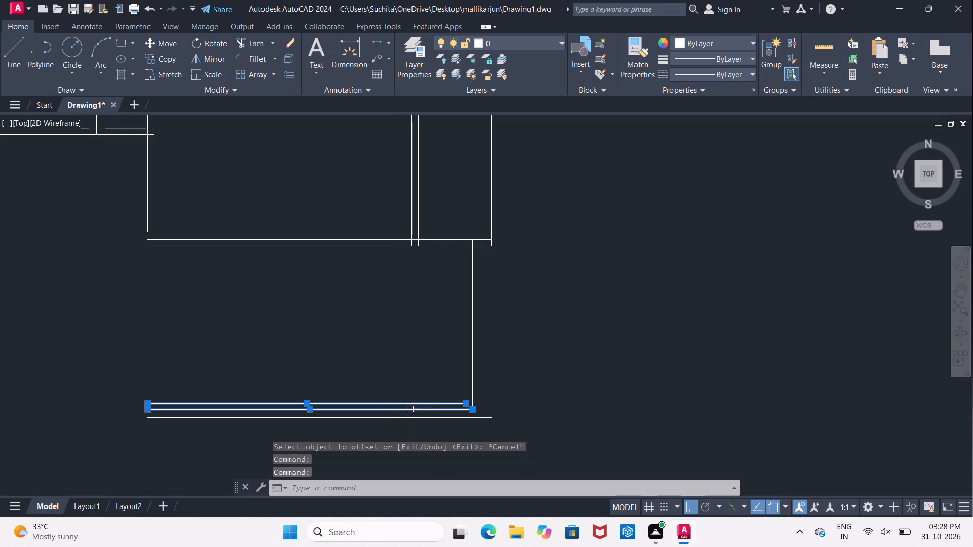
key(Delete)
Offset the new bottom line 4" downward to form the lowest room's bottom wall.
key(o)
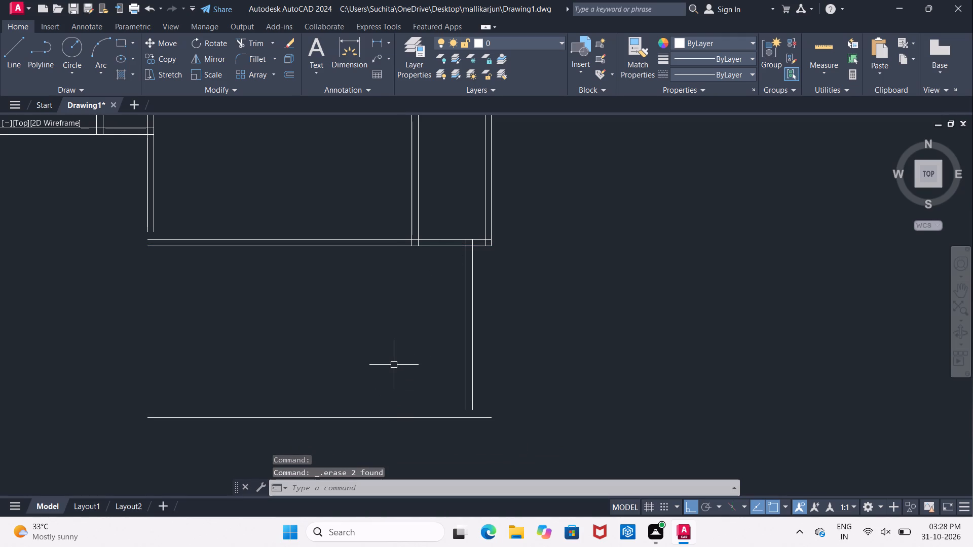
key(Return)
text(4")
key(Return)
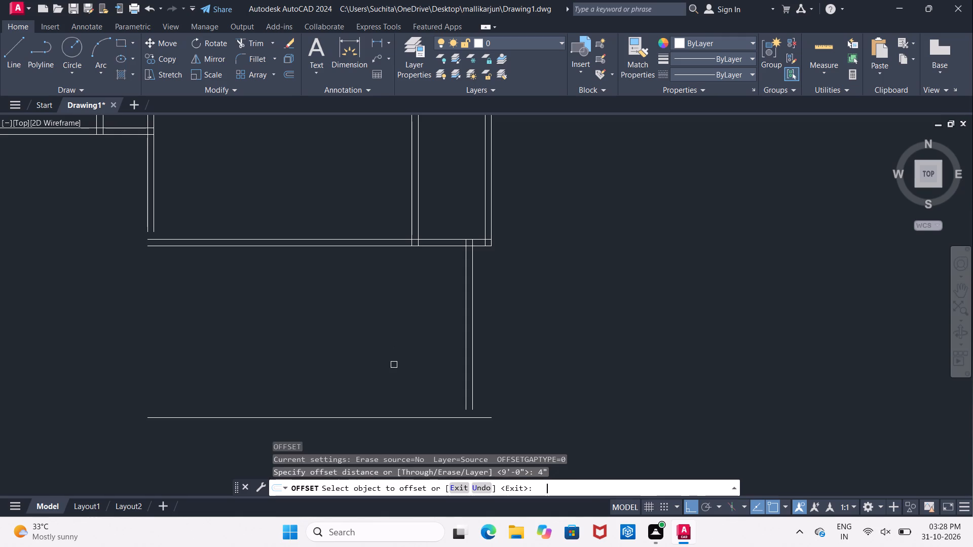
middle_drag(421, 401, 448, 290)
click(444, 304)
click(444, 330)
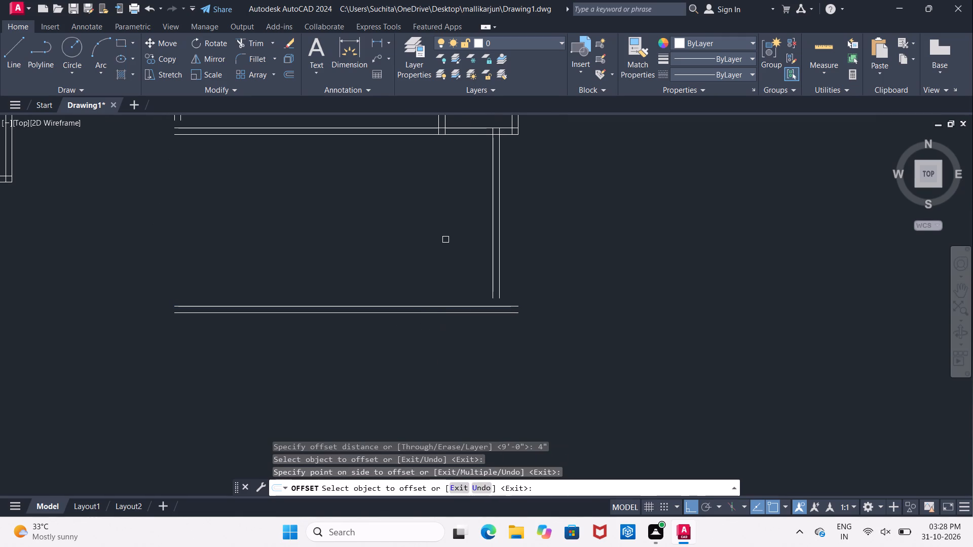
middle_drag(442, 243, 428, 307)
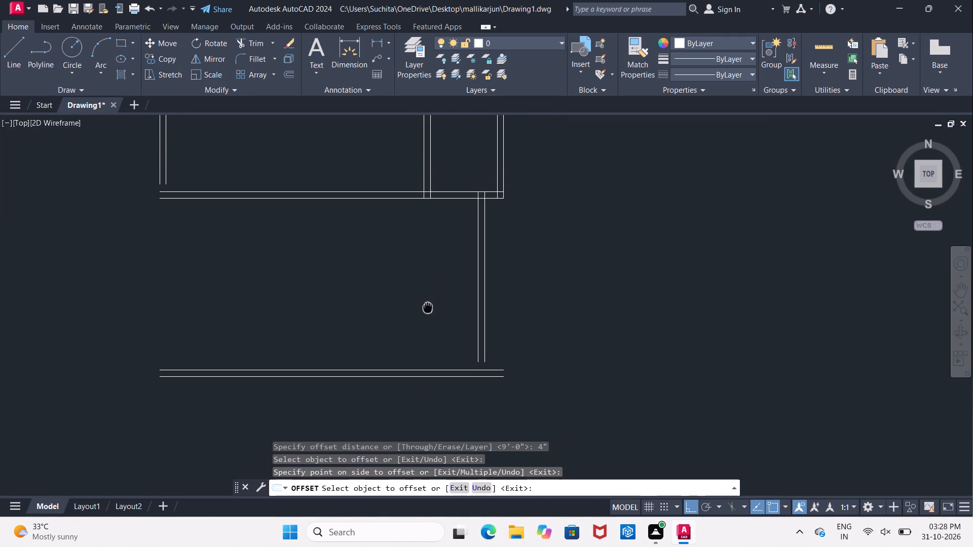
middle_drag(428, 307, 427, 317)
scroll(427, 317, down, 3)
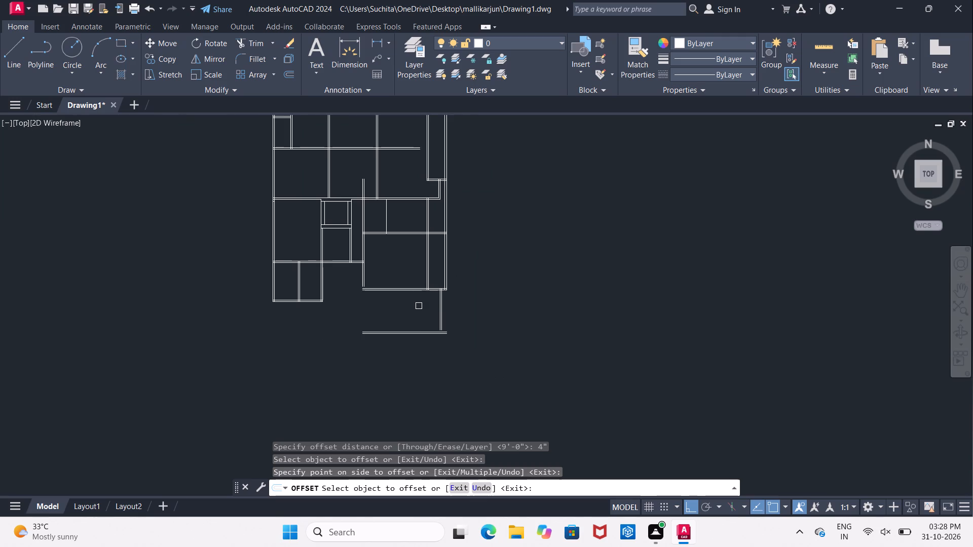
scroll(426, 331, up, 2)
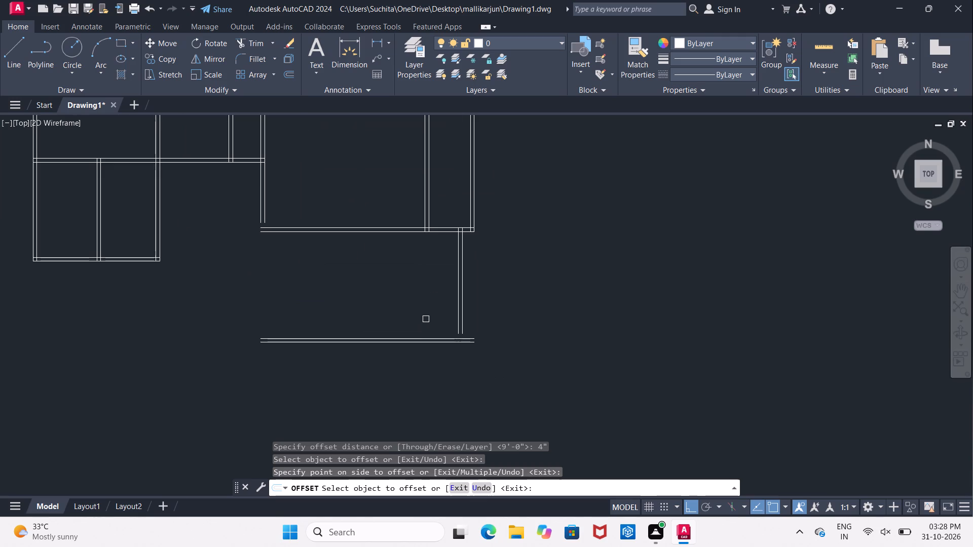
scroll(426, 319, up, 2)
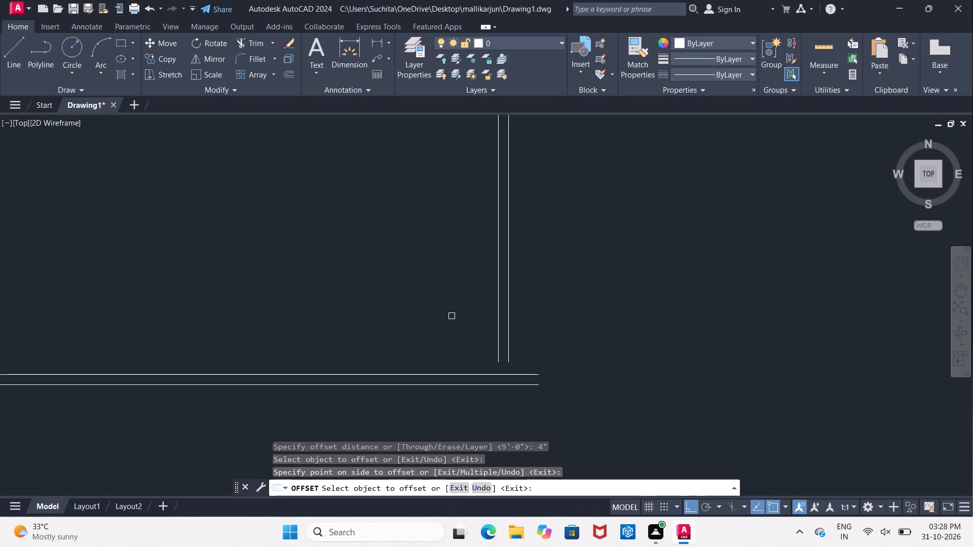
key(Escape)
key(Escape)
Extend both lines of the lowest room's right wall down to the outer line of its new bottom wall.
text(EX)
key(space)
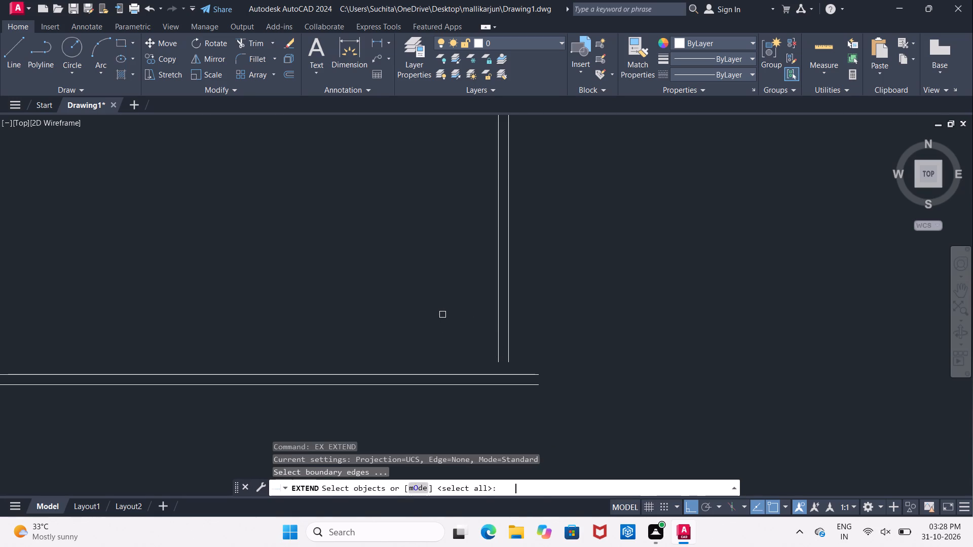
key(space)
click(496, 339)
click(496, 348)
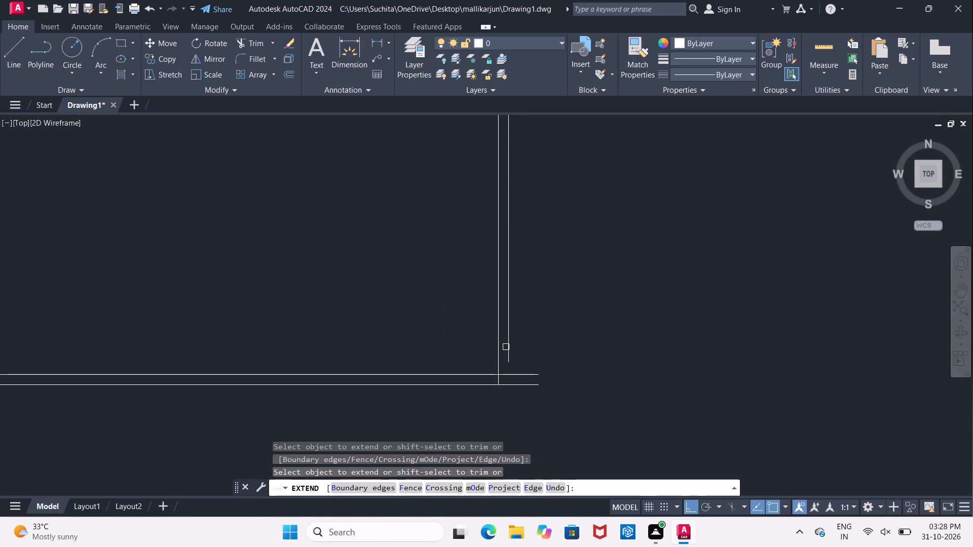
click(506, 347)
click(508, 357)
key(Escape)
Trim both bottom wall lines where they overhang beyond the lowest room's right wall.
key(t)
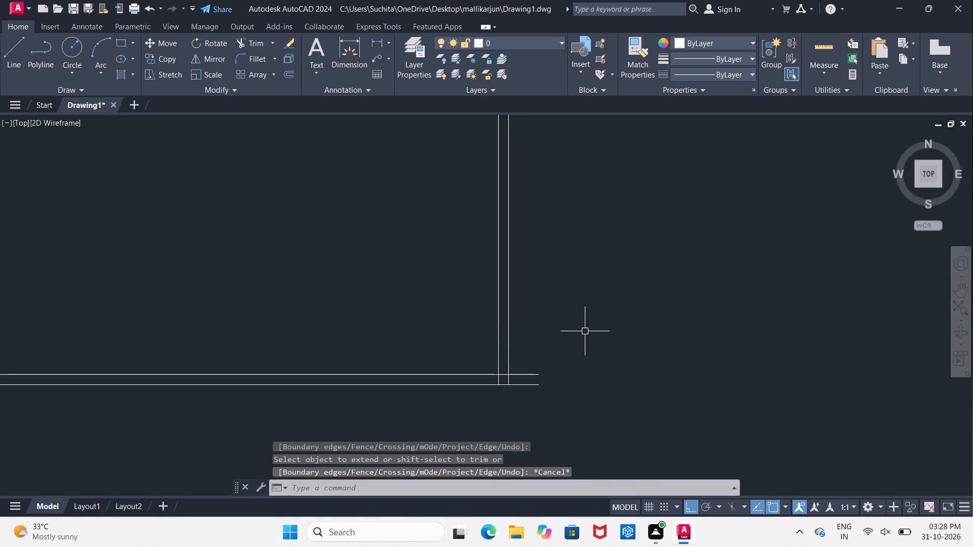
text(R)
key(space)
key(space)
click(522, 373)
click(525, 381)
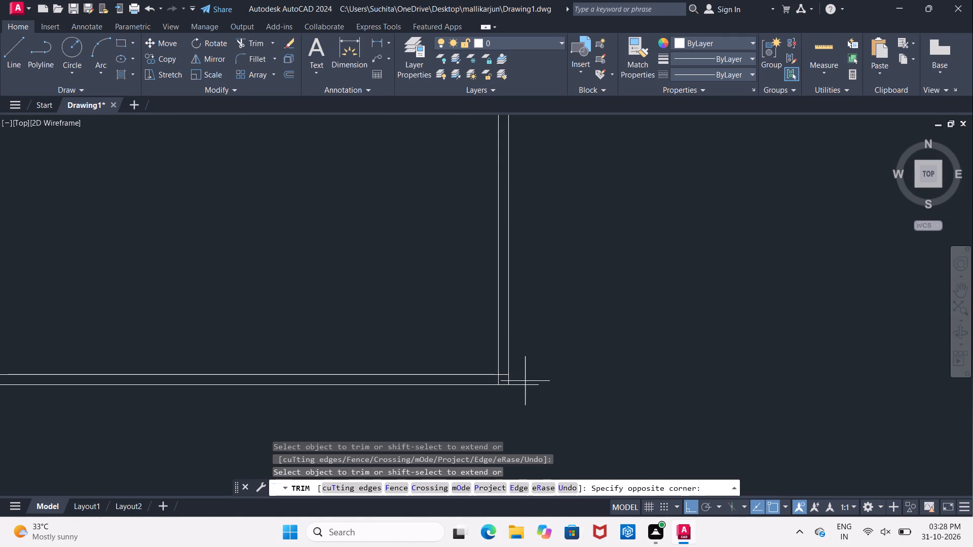
click(534, 390)
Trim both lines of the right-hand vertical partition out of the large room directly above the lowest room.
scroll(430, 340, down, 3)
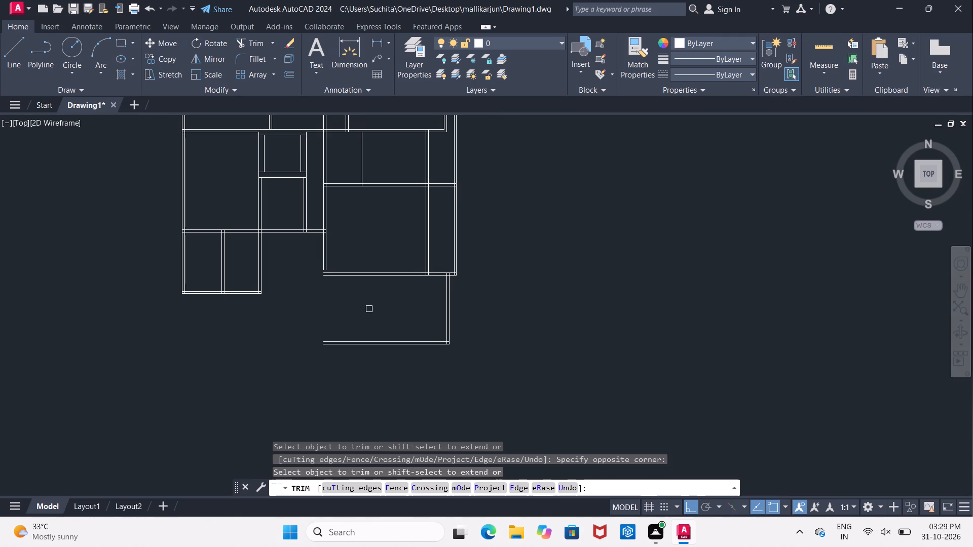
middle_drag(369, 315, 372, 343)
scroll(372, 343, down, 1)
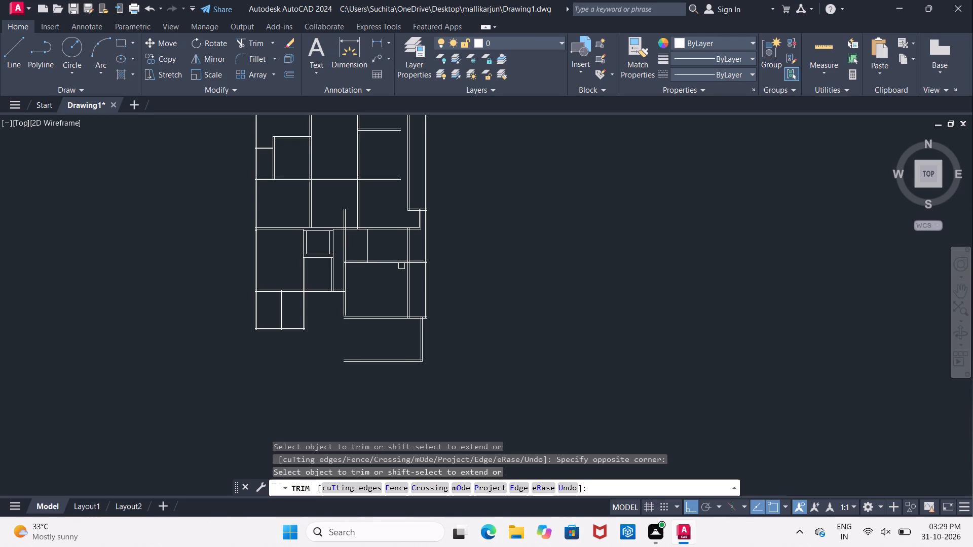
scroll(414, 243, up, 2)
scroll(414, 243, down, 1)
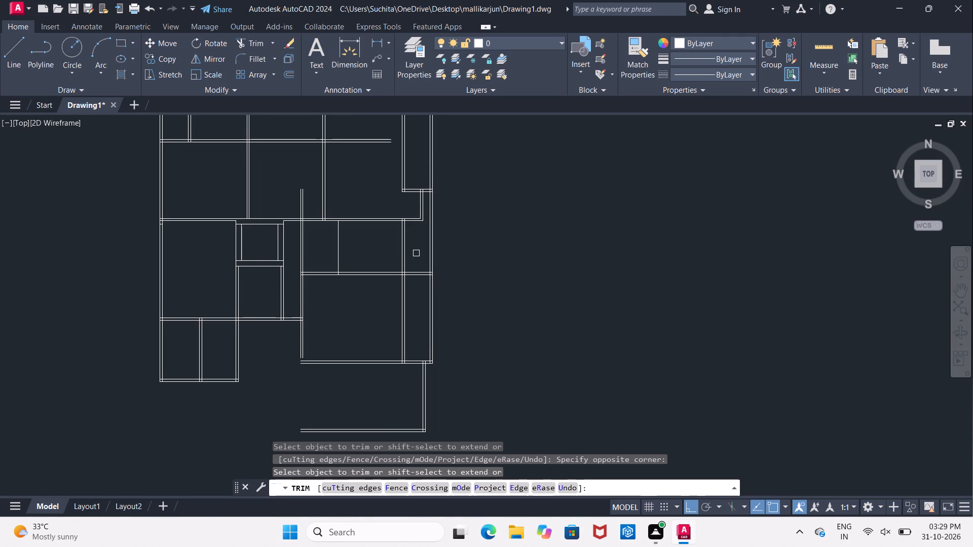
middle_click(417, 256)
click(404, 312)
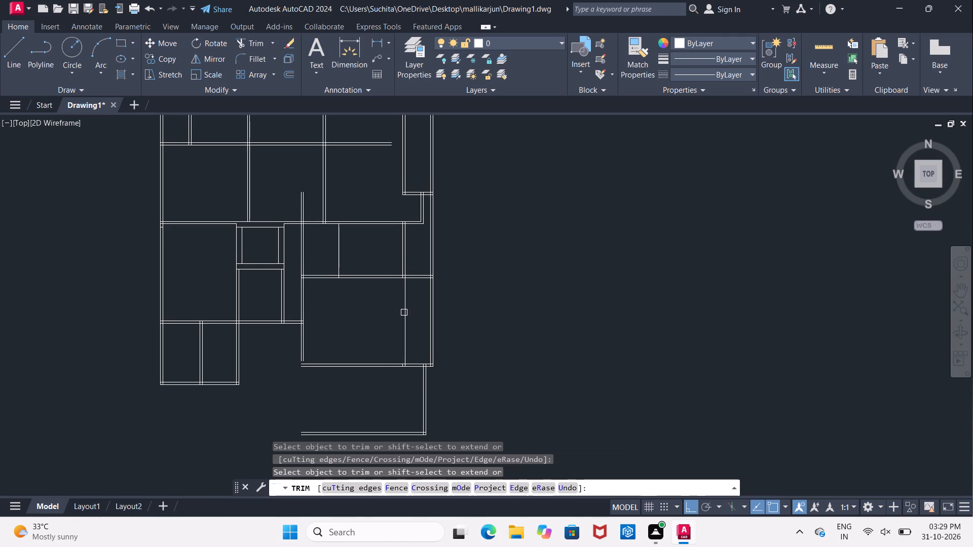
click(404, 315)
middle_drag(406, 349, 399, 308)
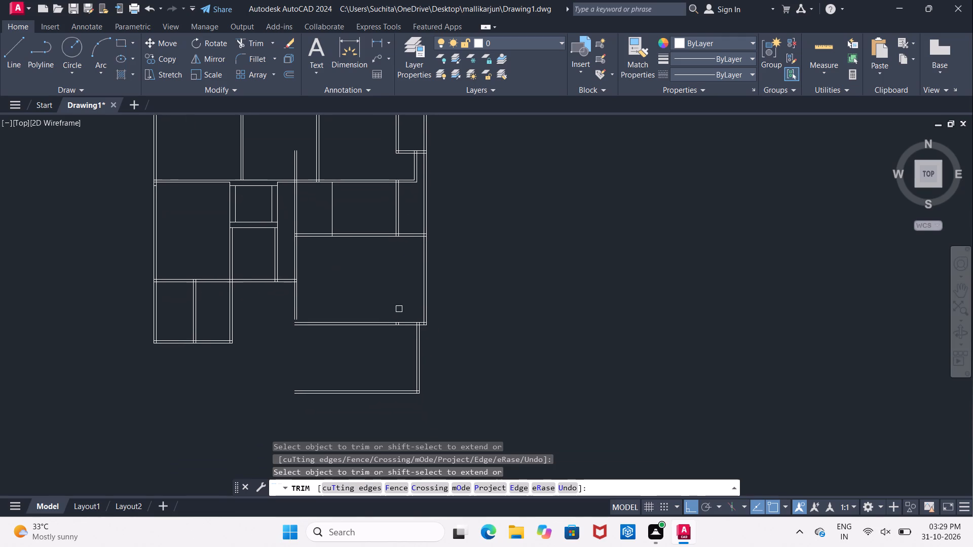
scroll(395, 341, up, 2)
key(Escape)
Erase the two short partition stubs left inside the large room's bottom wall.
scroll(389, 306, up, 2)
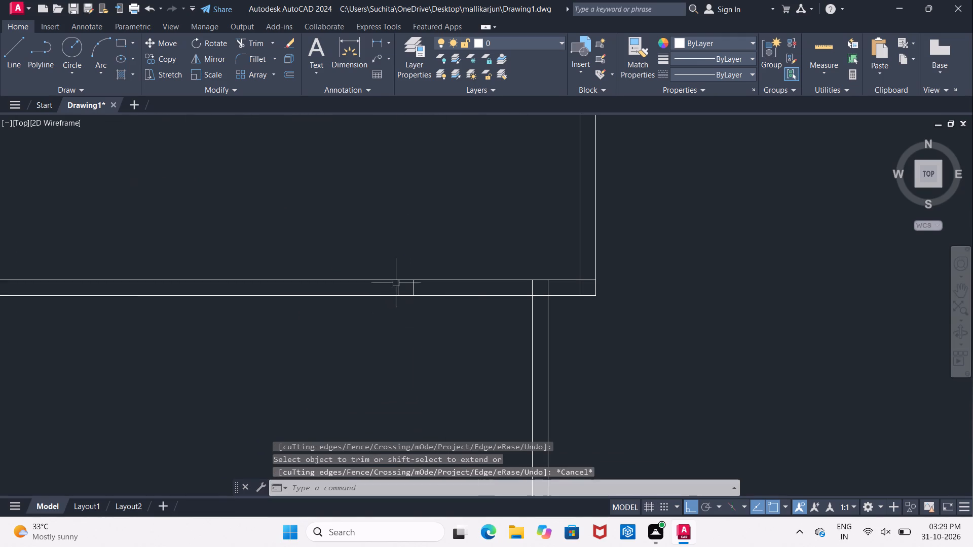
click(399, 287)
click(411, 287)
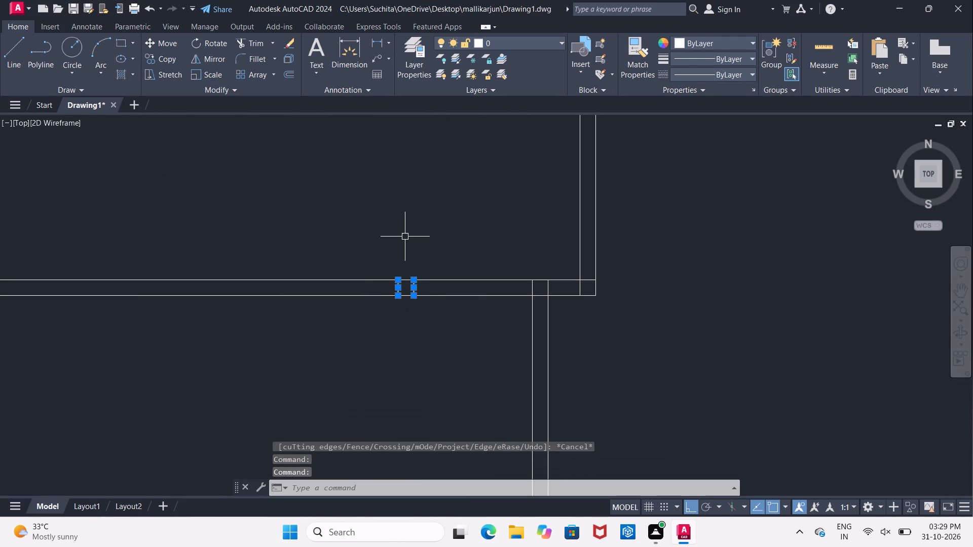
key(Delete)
Offset the inner line of the lowest room's right wall 6' to the left.
scroll(411, 318, down, 4)
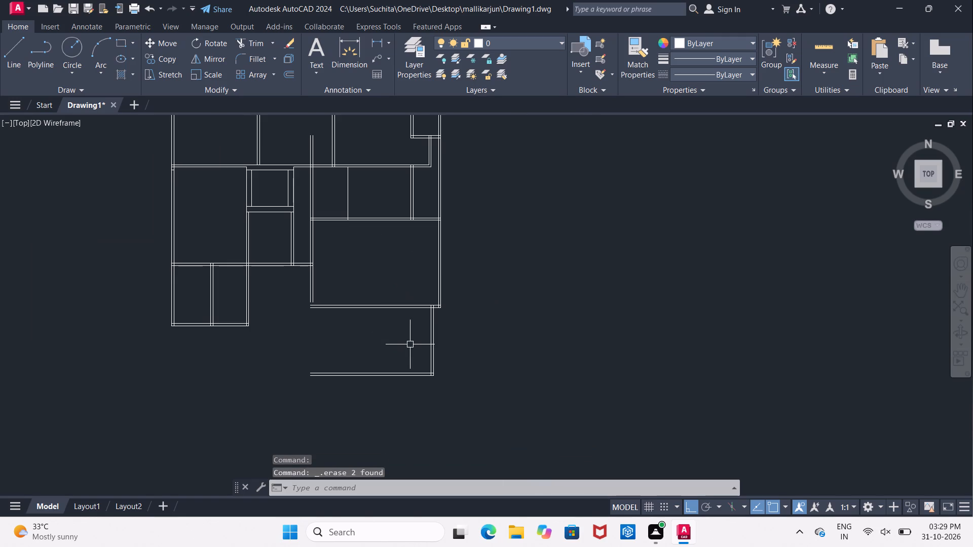
middle_drag(412, 351, 397, 289)
scroll(400, 300, up, 2)
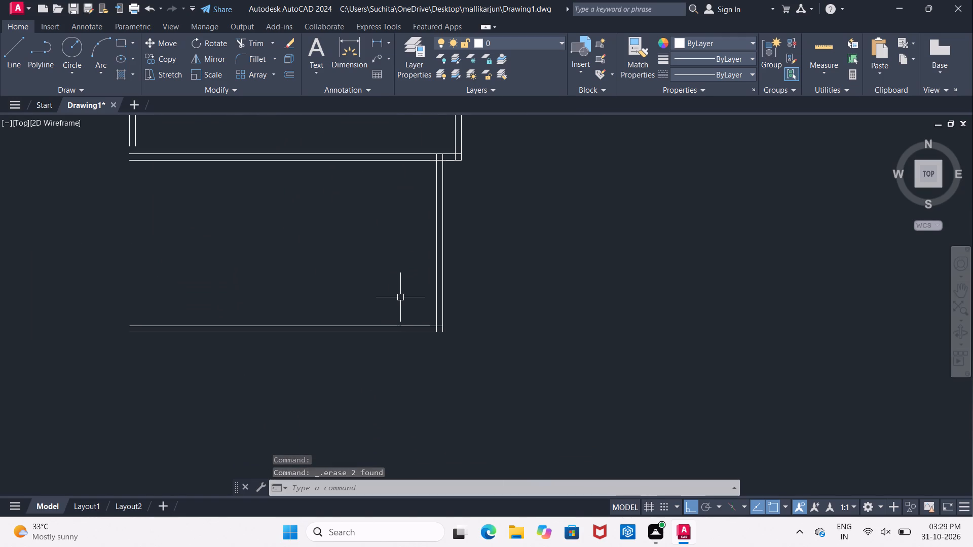
key(o)
key(Return)
text(6')
key(Return)
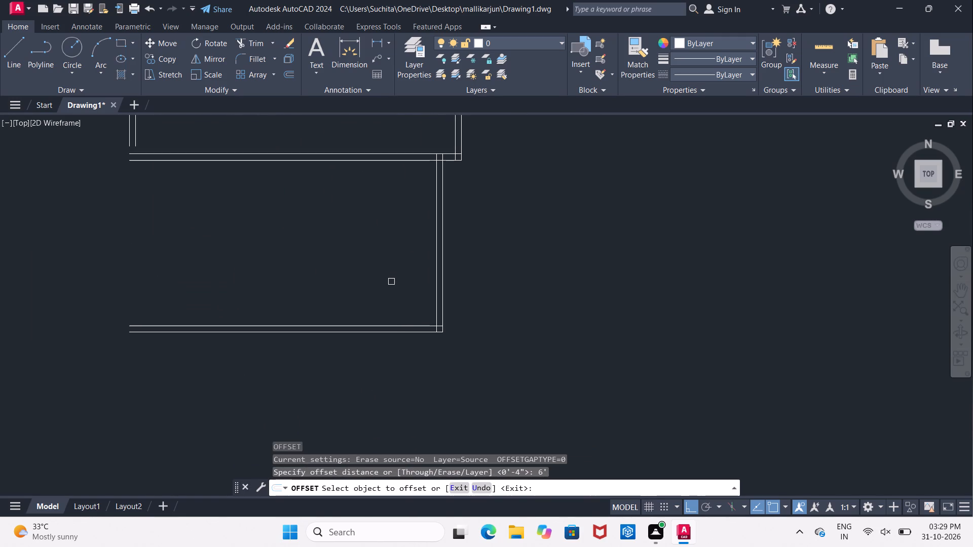
click(436, 302)
click(342, 300)
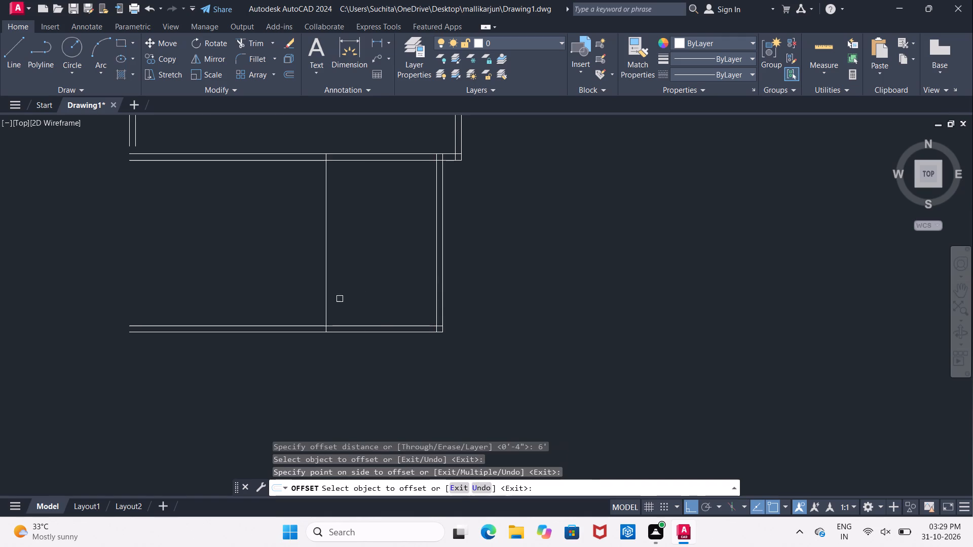
Offset the new vertical line 4" to the left to form the lowest room's partition wall.
key(Return)
key(Return)
text(4")
key(Return)
click(326, 291)
drag(304, 290, 299, 290)
middle_drag(282, 271, 316, 316)
scroll(317, 307, down, 1)
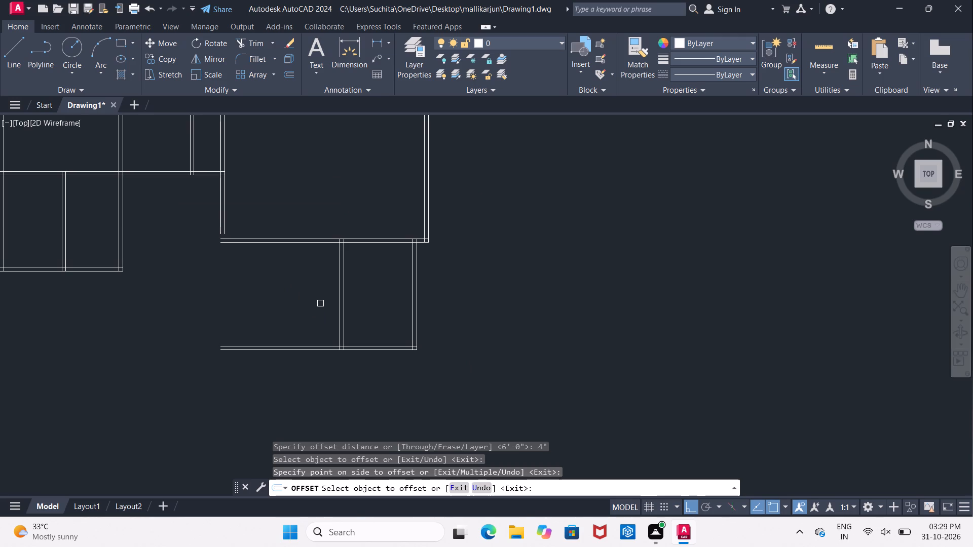
scroll(384, 313, down, 1)
middle_drag(384, 312, 402, 249)
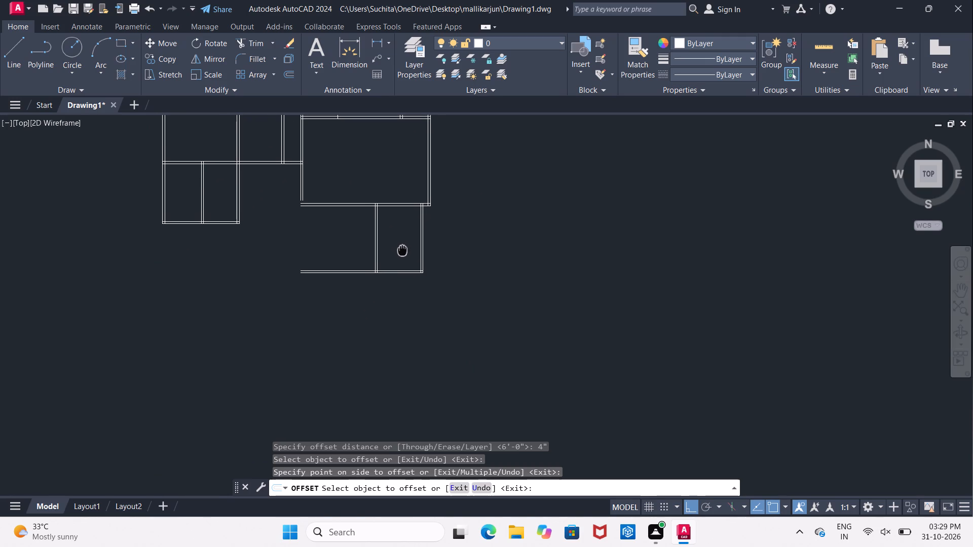
middle_drag(402, 249, 393, 277)
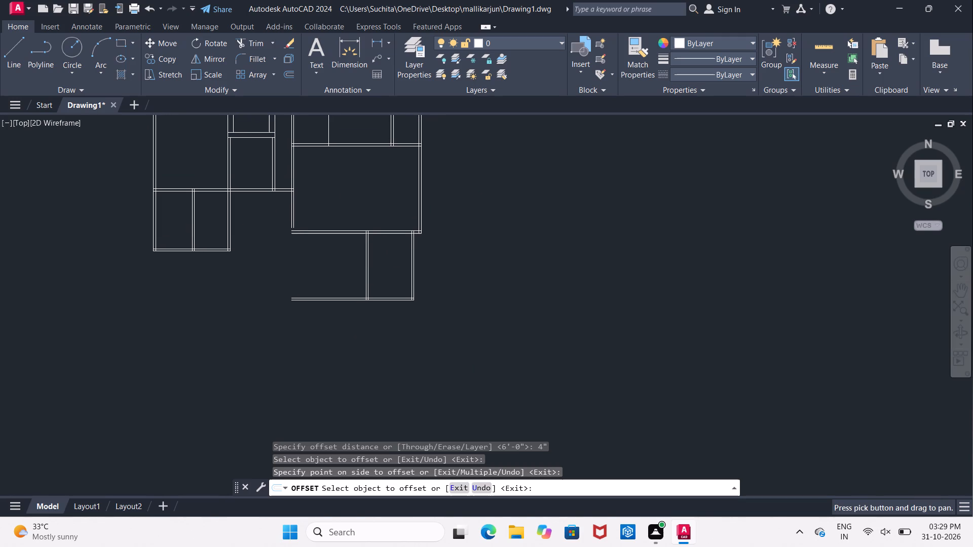
middle_drag(393, 277, 393, 288)
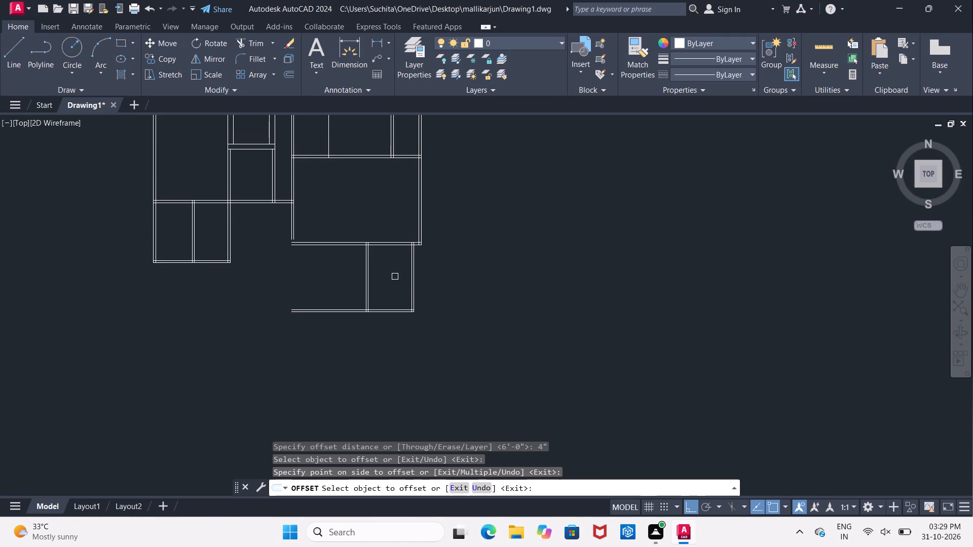
key(Escape)
Extend both lines of the upper right-hand vertical partition down through the large room to the outer line of the lowest room's bottom wall.
text(EX)
key(space)
key(space)
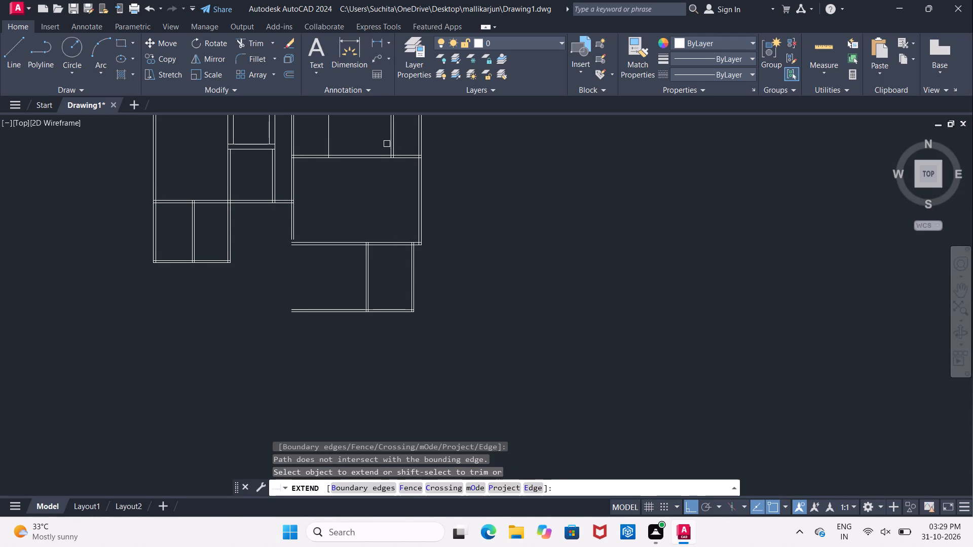
click(390, 144)
click(391, 186)
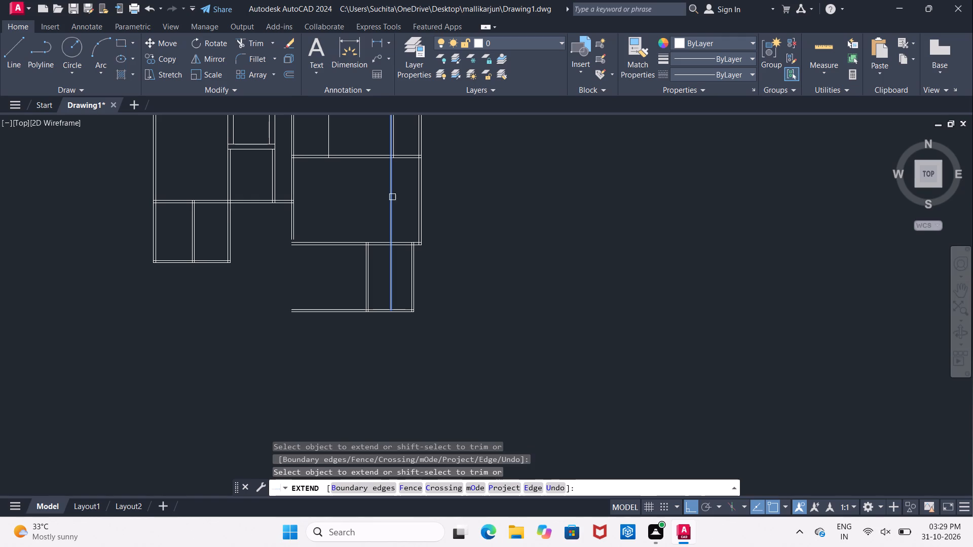
click(393, 205)
click(390, 221)
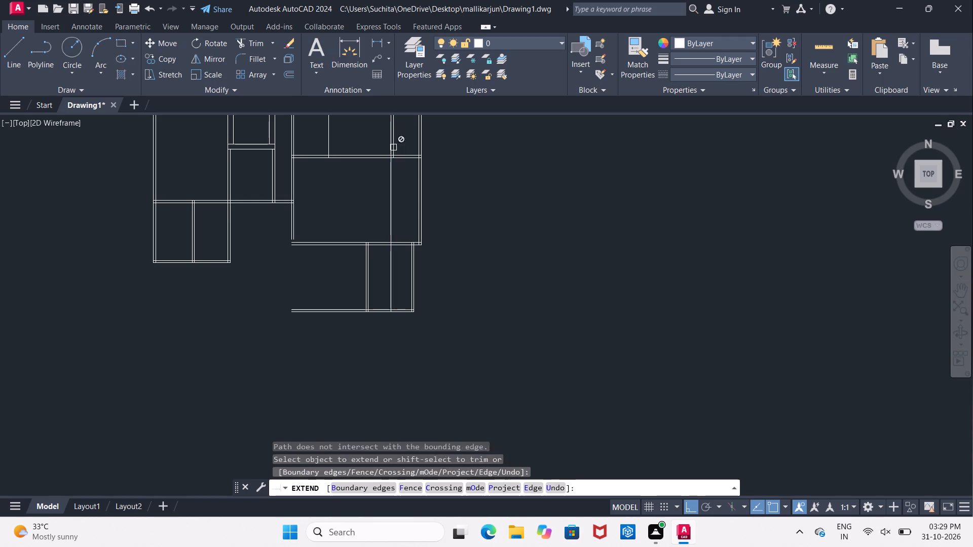
click(393, 147)
scroll(393, 148, up, 2)
click(390, 152)
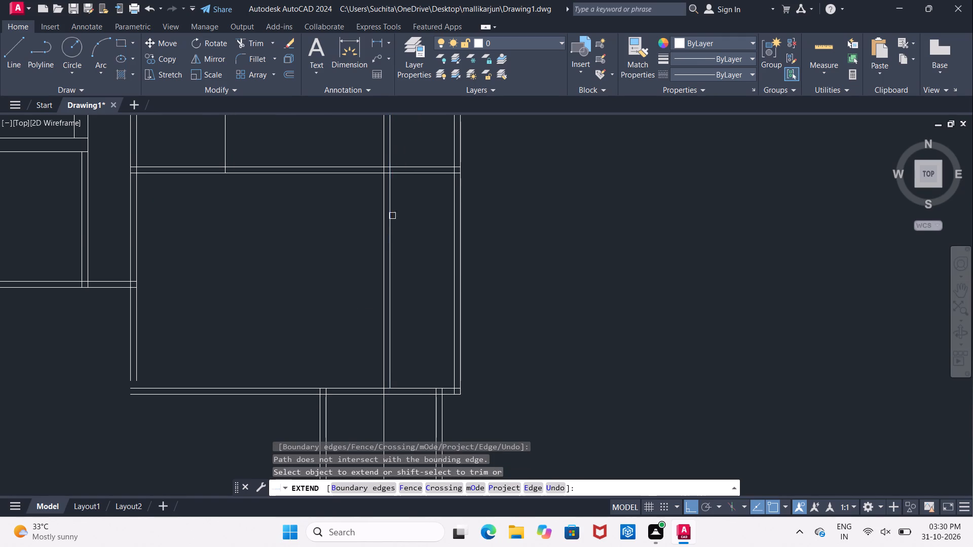
middle_drag(393, 244, 341, 86)
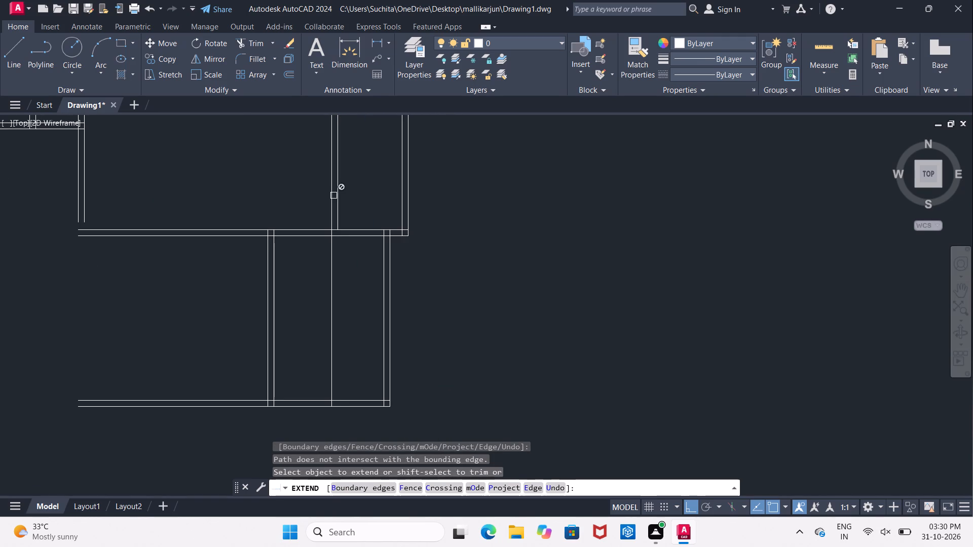
click(336, 203)
click(336, 210)
click(336, 215)
scroll(341, 213, down, 2)
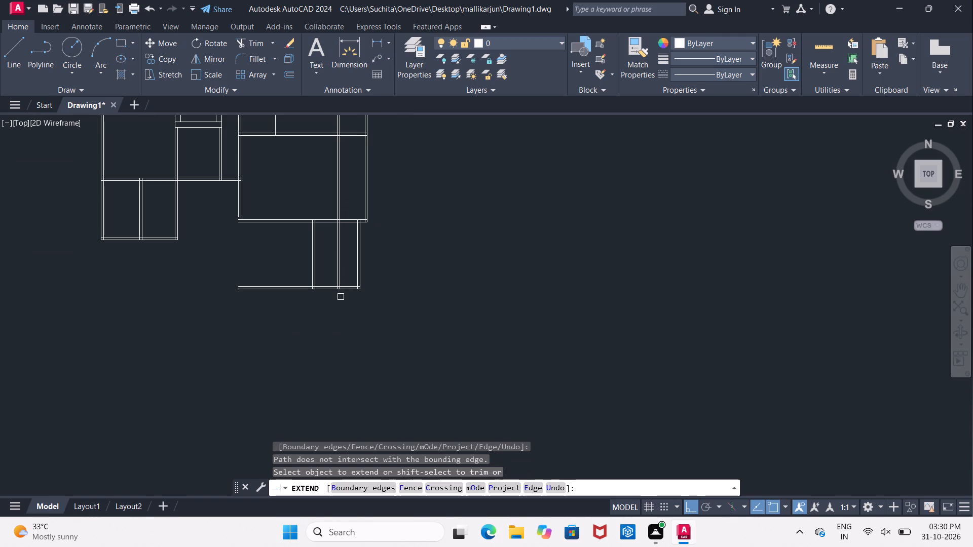
middle_drag(341, 297, 351, 264)
scroll(351, 264, up, 1)
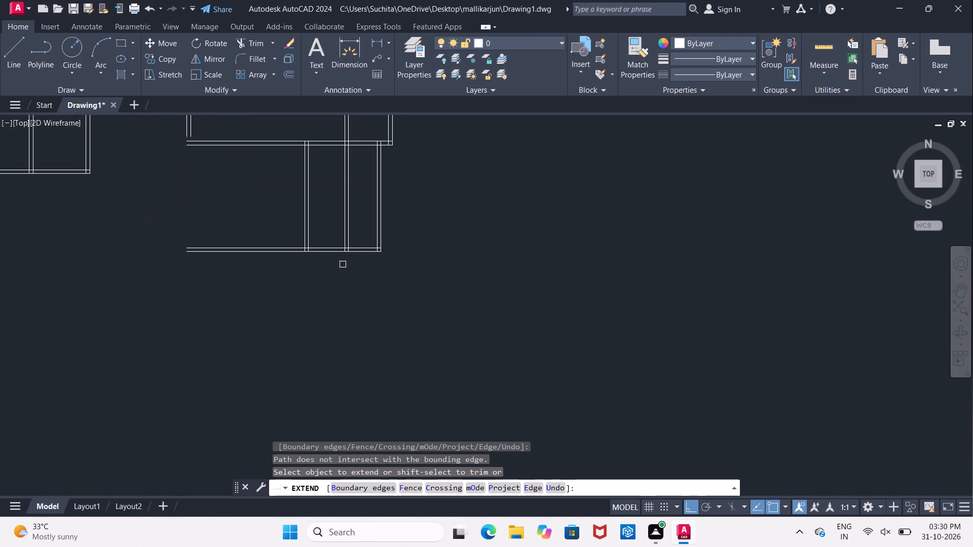
scroll(339, 264, up, 2)
middle_drag(339, 264, 378, 310)
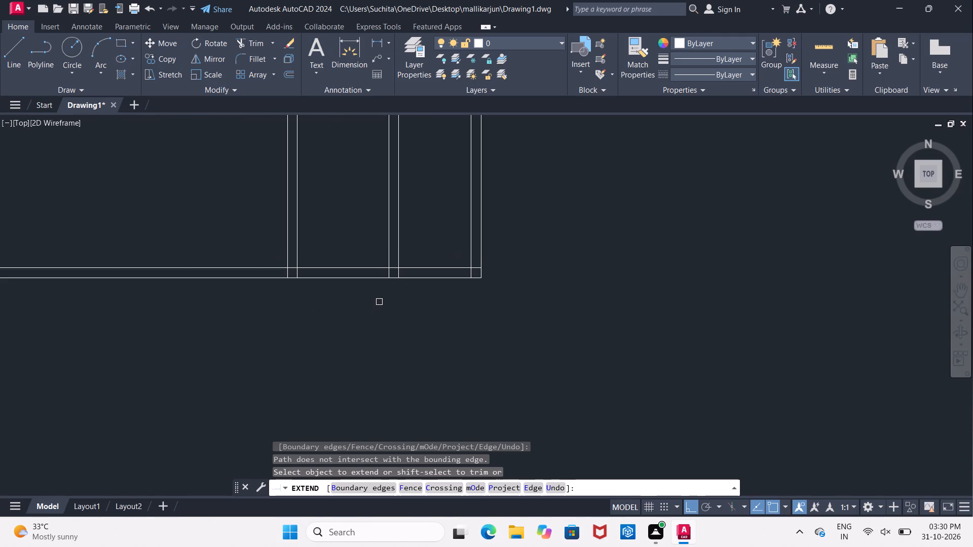
key(Escape)
Stretch the lower ends of both extended partition lines straight down, well below the lowest room's bottom wall.
scroll(379, 302, down, 1)
middle_drag(378, 301, 371, 254)
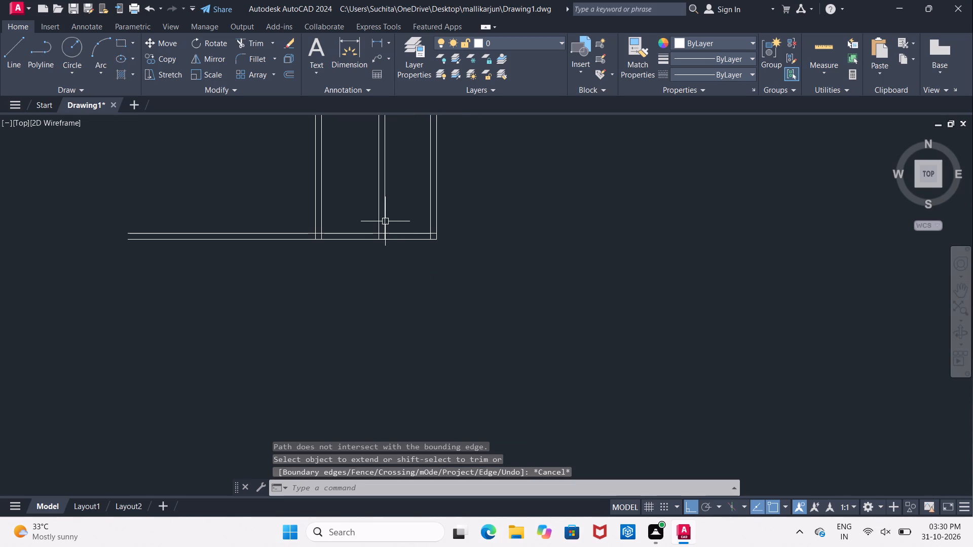
click(386, 221)
drag(386, 237, 387, 245)
scroll(393, 305, down, 2)
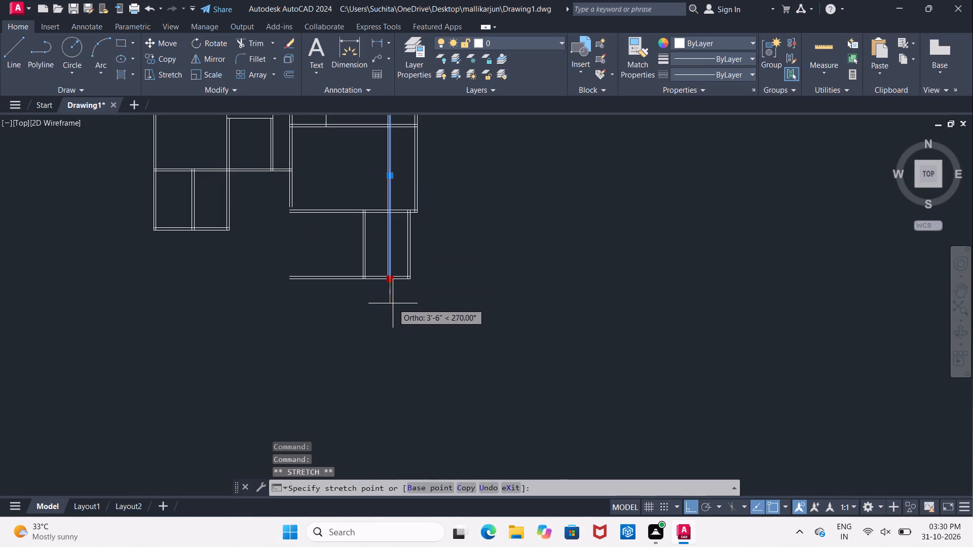
click(400, 399)
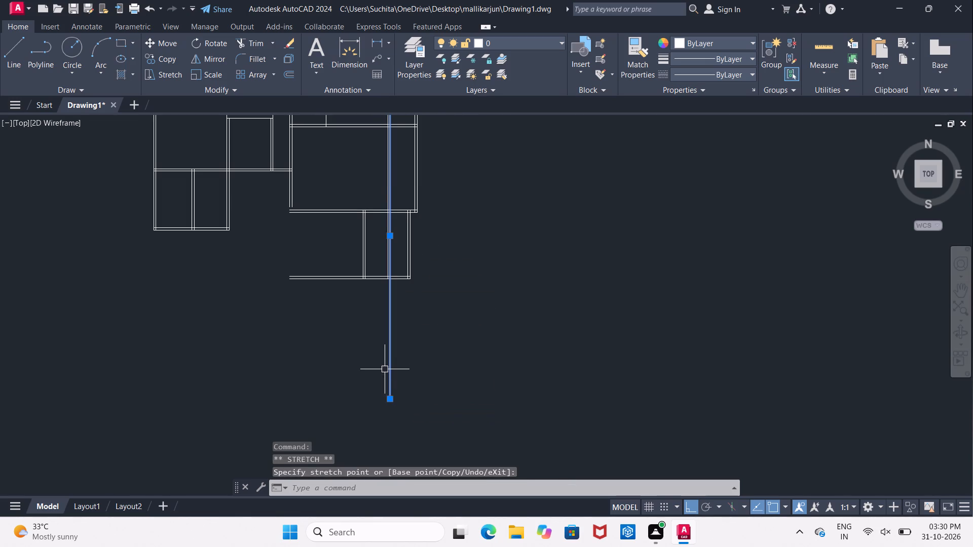
key(Escape)
scroll(382, 369, up, 1)
middle_drag(382, 369, 374, 284)
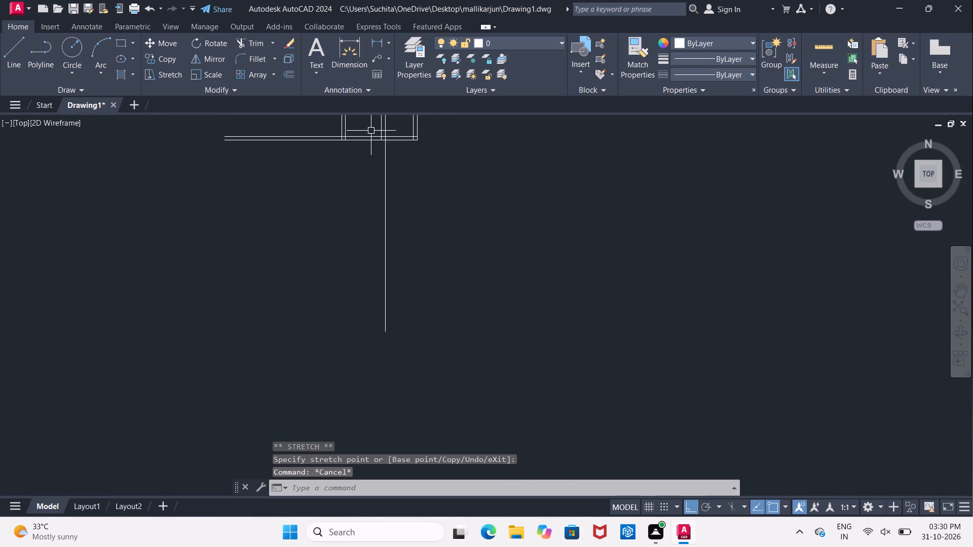
click(382, 129)
click(381, 139)
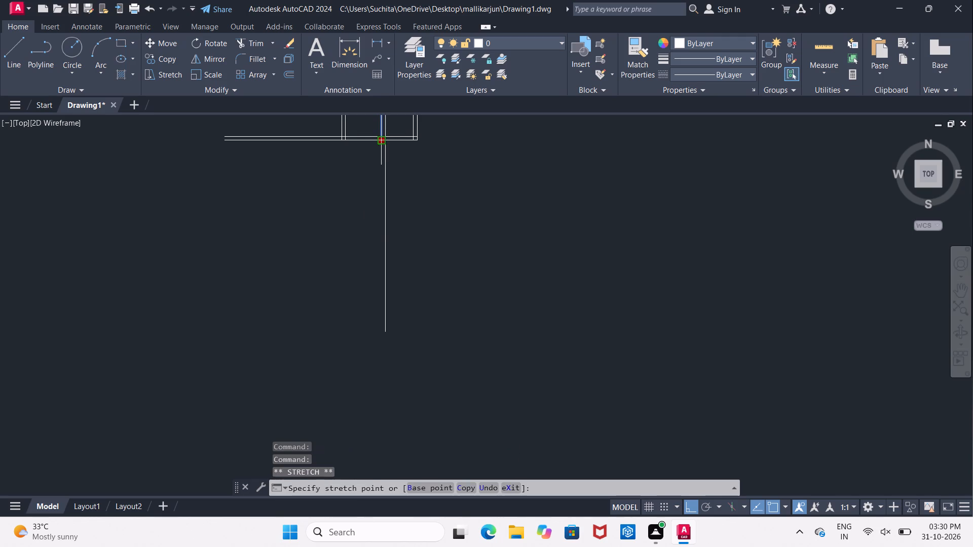
click(384, 339)
key(Escape)
middle_drag(332, 290, 334, 310)
key(Escape)
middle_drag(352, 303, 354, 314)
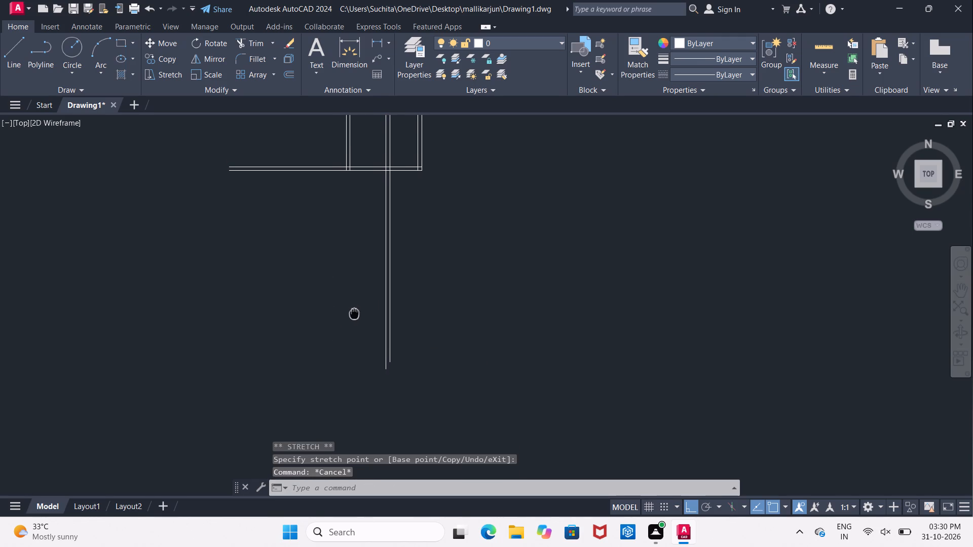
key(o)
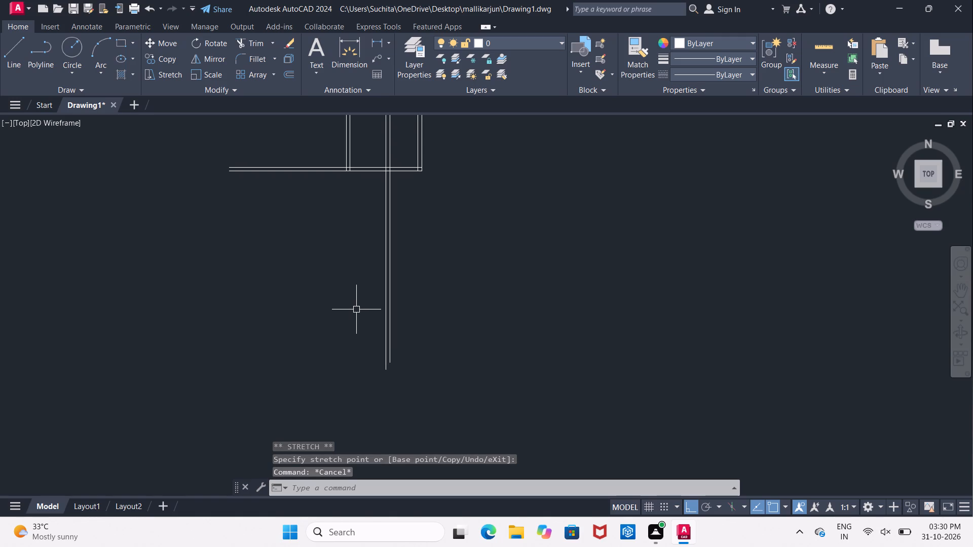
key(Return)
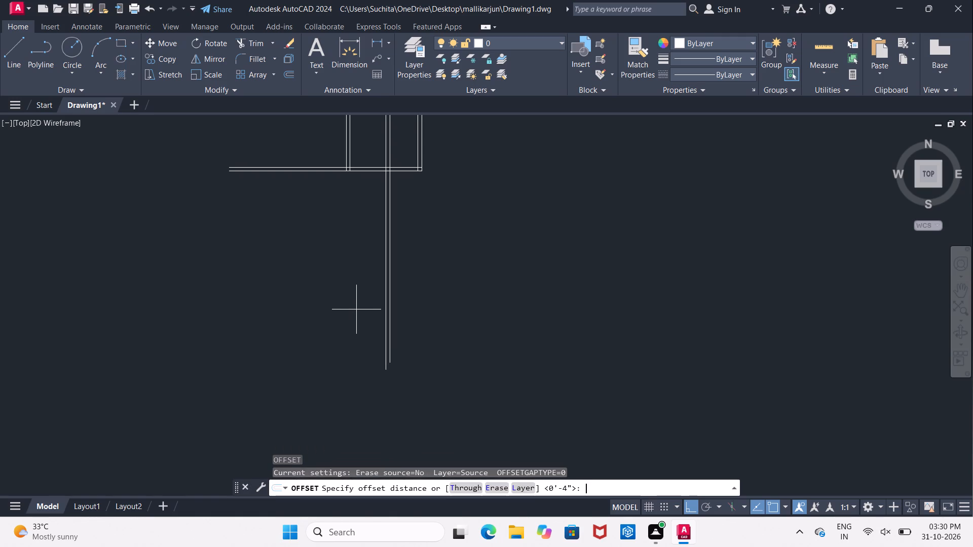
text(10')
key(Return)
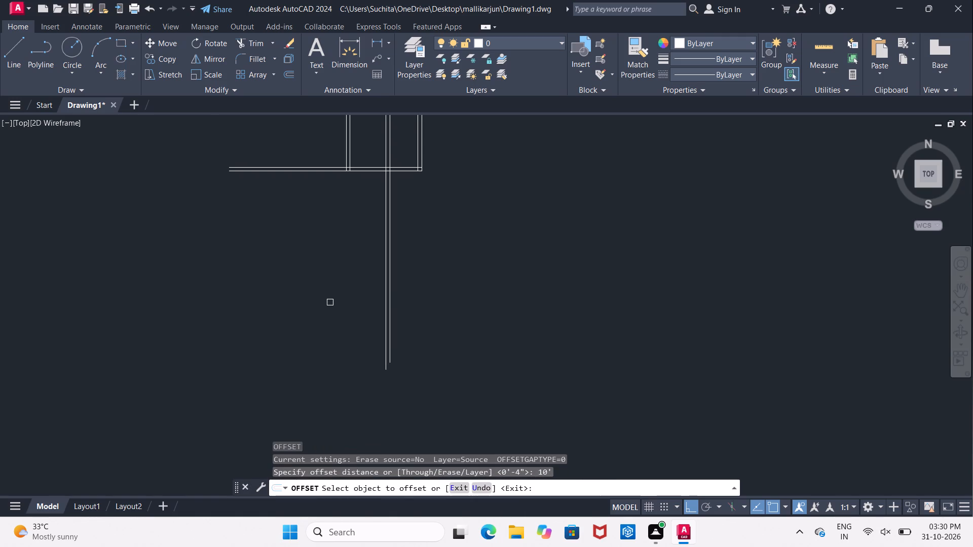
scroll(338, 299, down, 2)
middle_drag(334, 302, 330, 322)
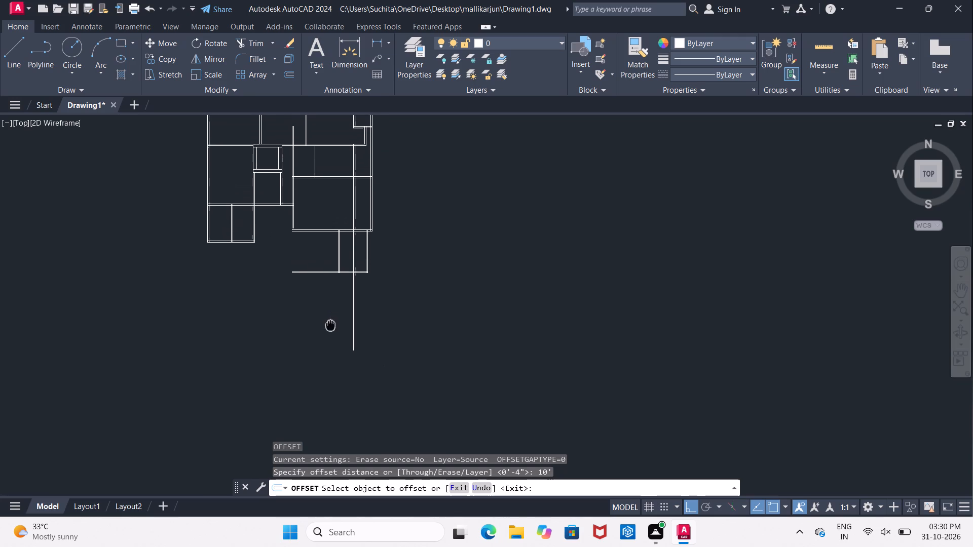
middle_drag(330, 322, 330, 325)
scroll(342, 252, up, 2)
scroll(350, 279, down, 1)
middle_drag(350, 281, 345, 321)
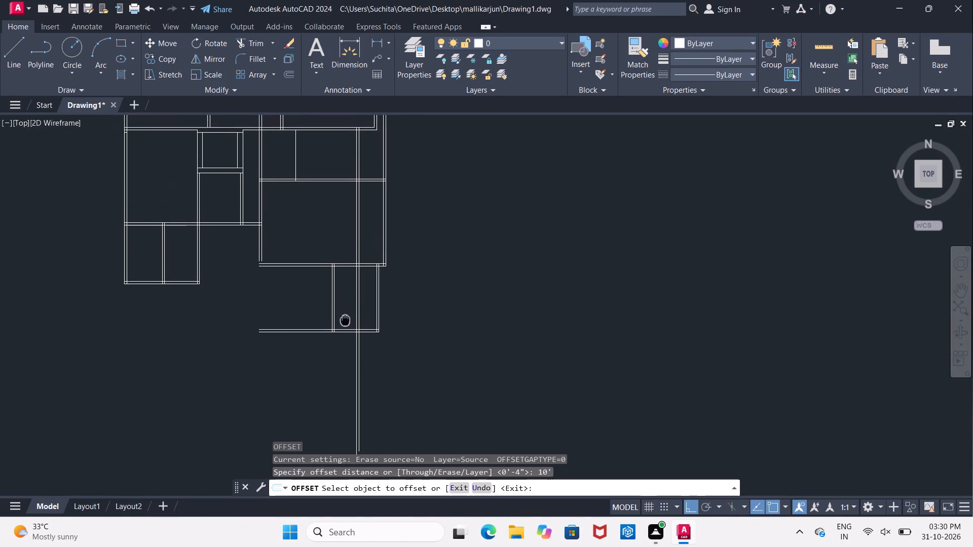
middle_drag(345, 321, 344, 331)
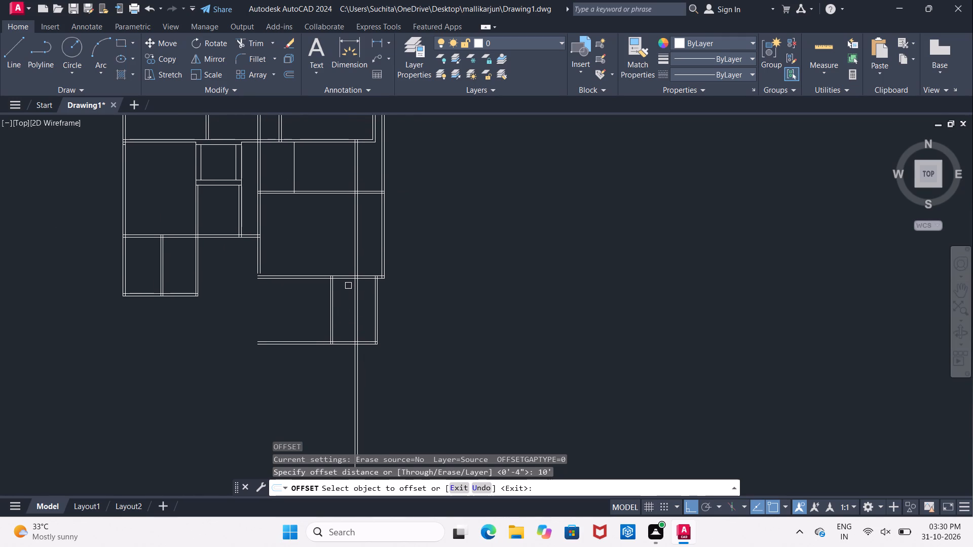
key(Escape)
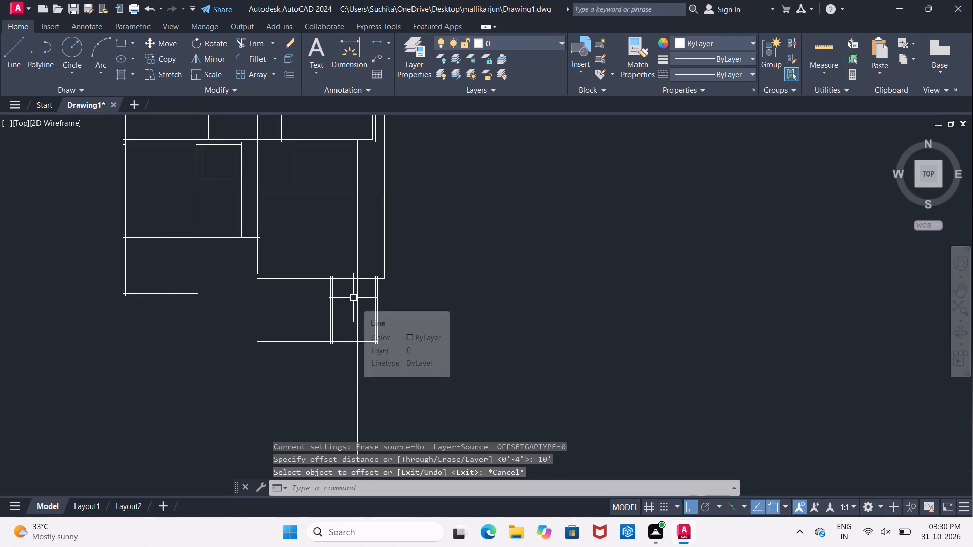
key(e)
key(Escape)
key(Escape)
Trim away both extended vertical partition lines inside the large room and inside the lowest room.
key(t)
text(R)
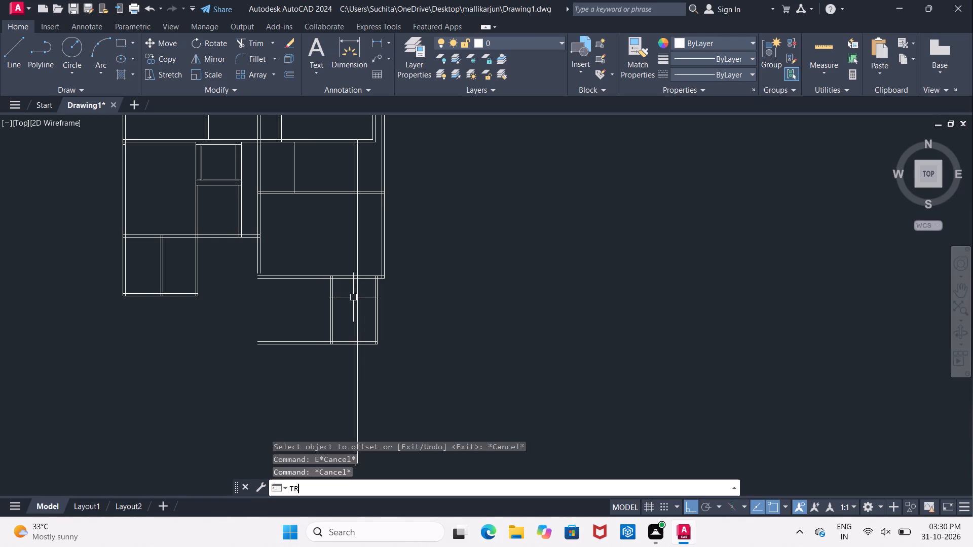
key(space)
key(space)
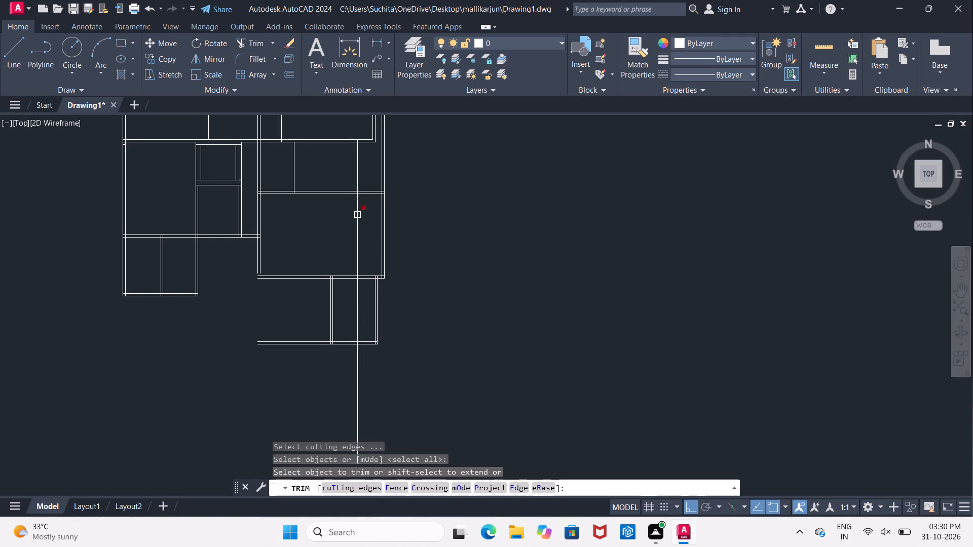
click(357, 215)
click(358, 219)
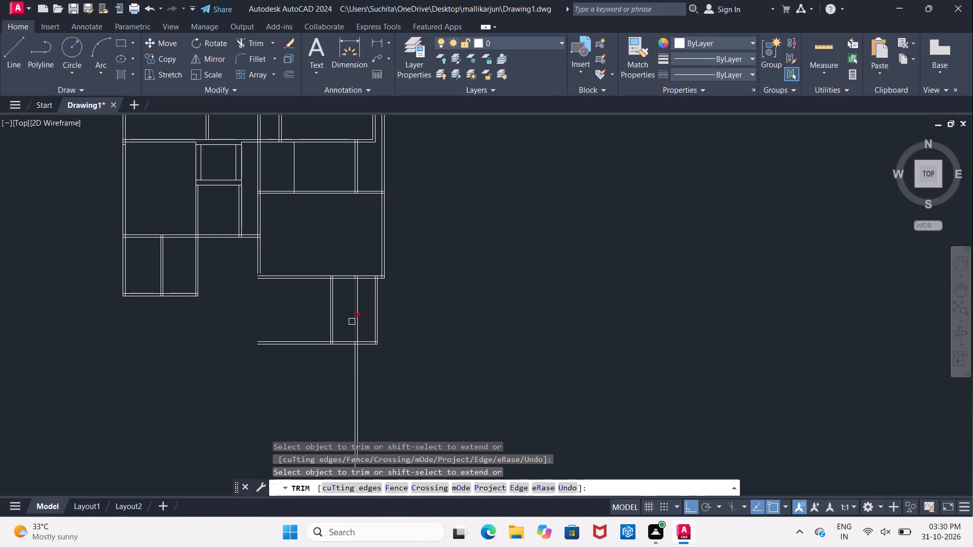
click(352, 322)
click(360, 312)
Erase the two short vertical stubs left between the lines of the large room's bottom wall.
scroll(359, 267, up, 2)
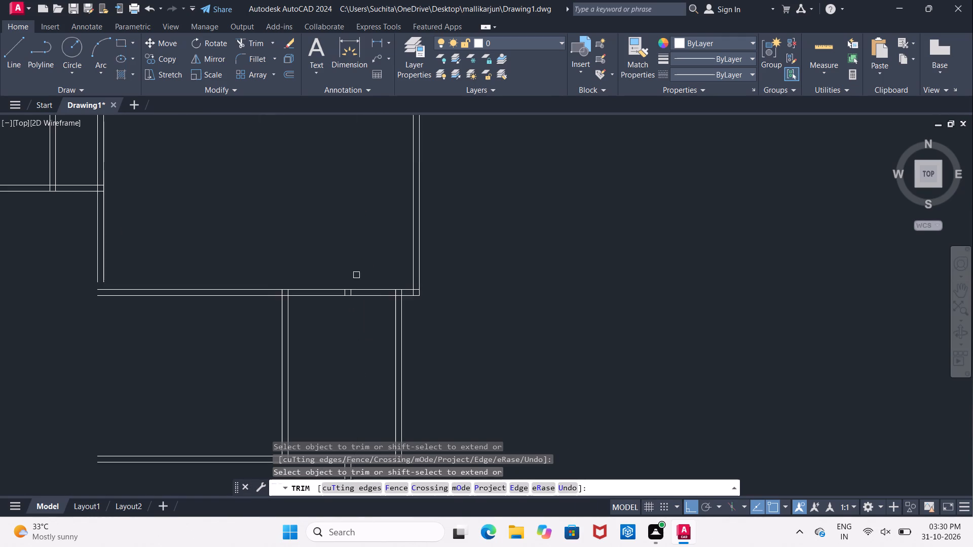
scroll(351, 295, up, 4)
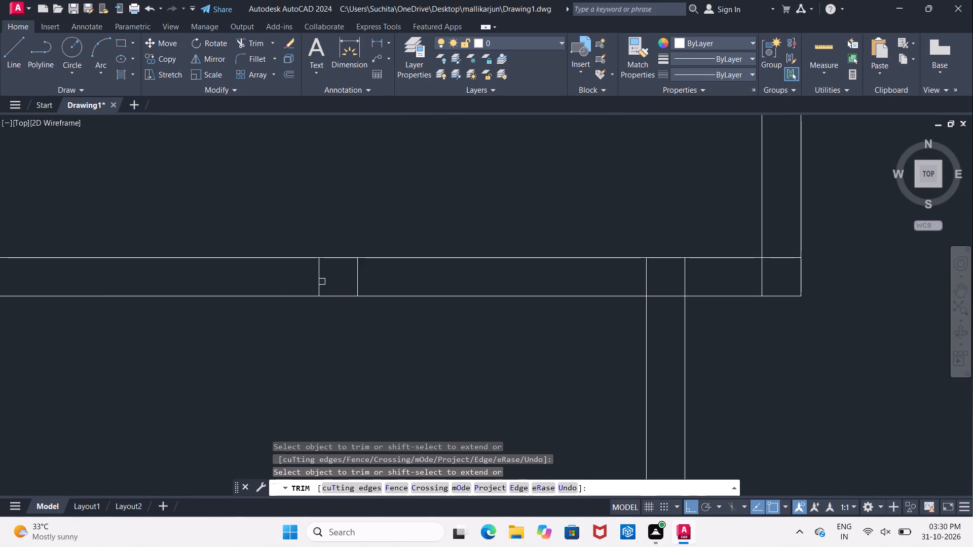
click(318, 281)
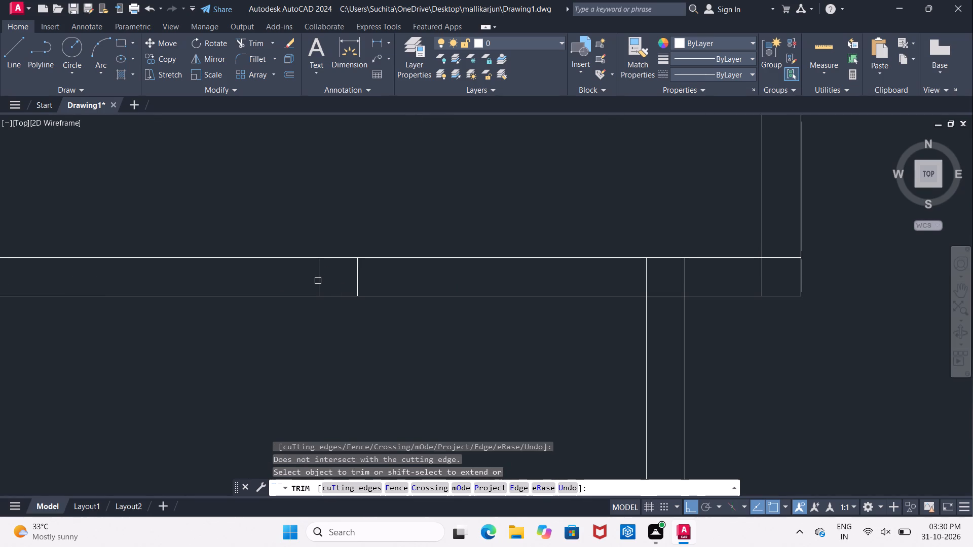
key(Escape)
key(Escape)
click(318, 281)
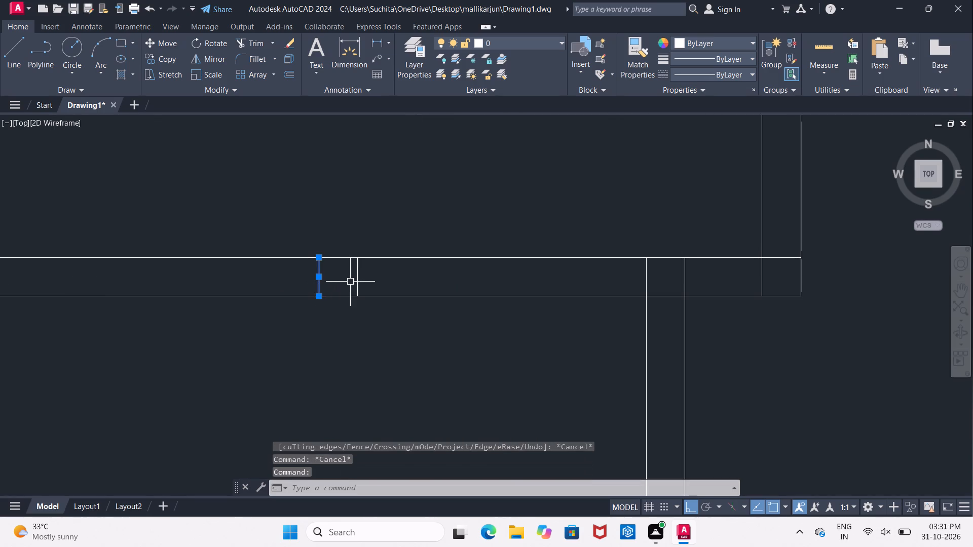
click(356, 282)
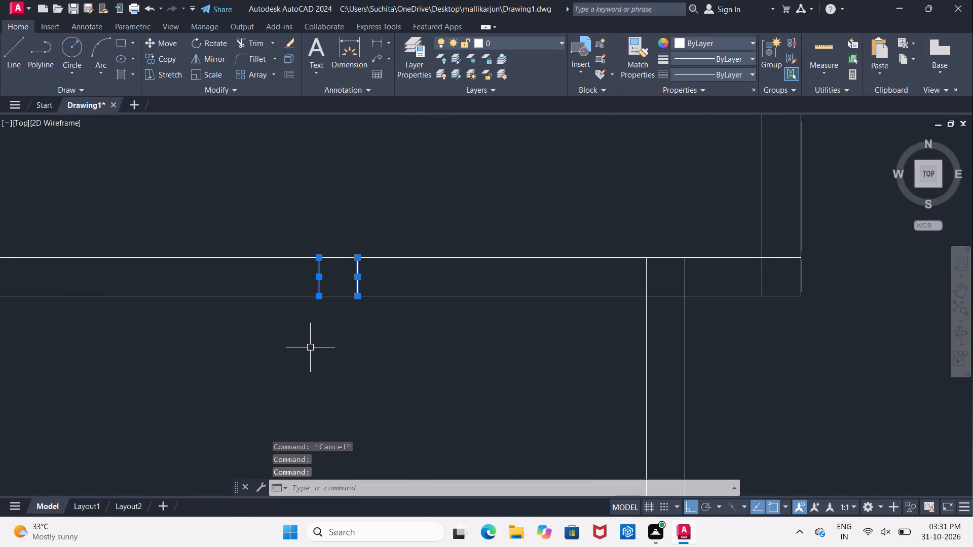
key(Delete)
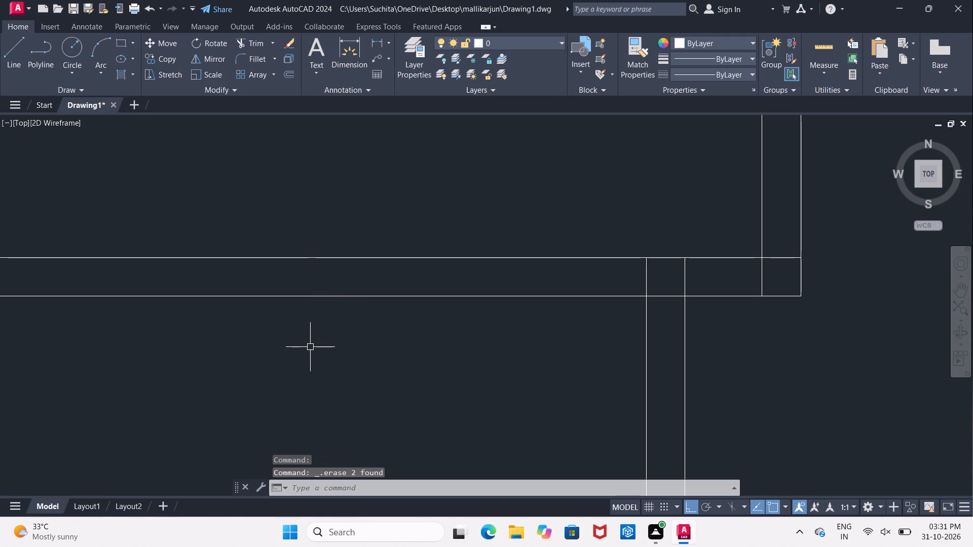
Offset the left line of the vertical wall below the lowest room 10' to the left.
scroll(311, 345, down, 6)
middle_drag(310, 351, 310, 335)
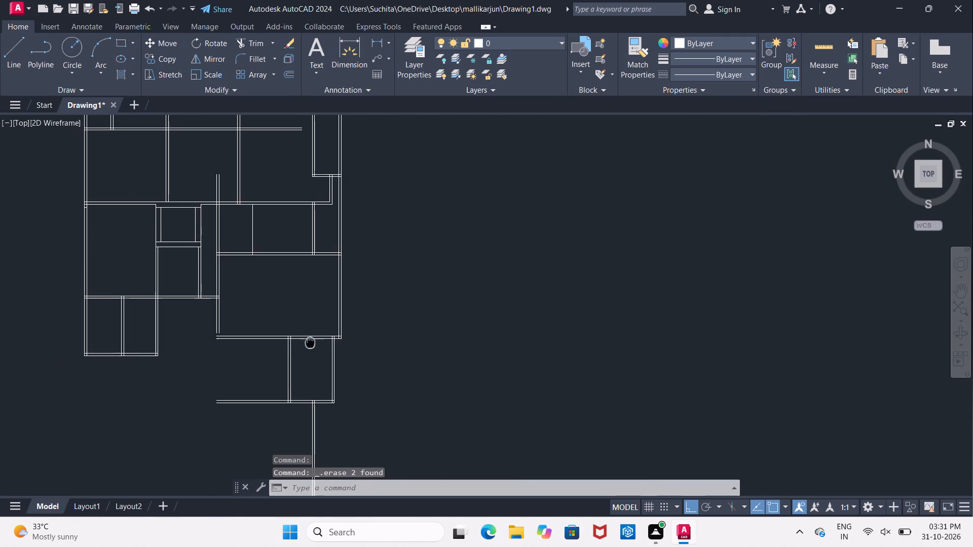
middle_drag(310, 335, 320, 182)
scroll(311, 252, up, 3)
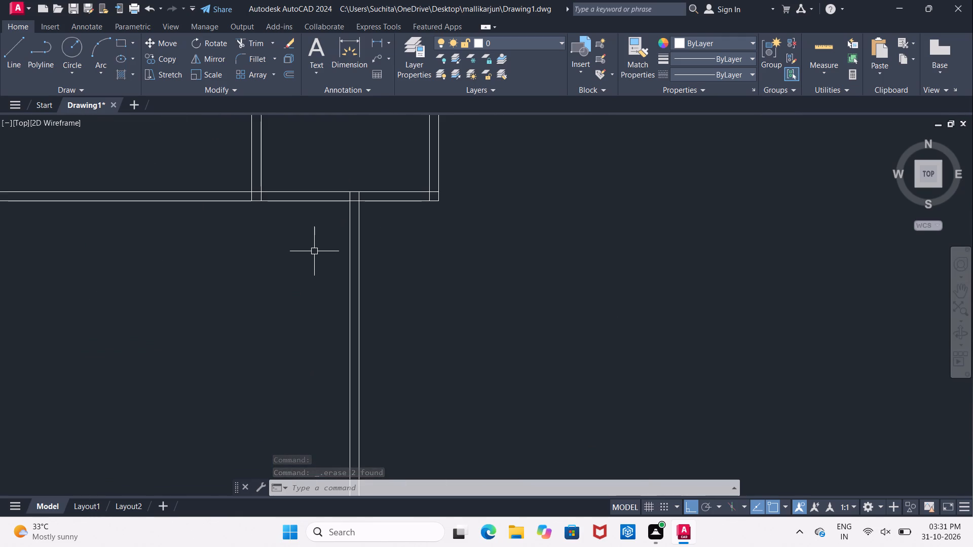
middle_drag(316, 255, 379, 305)
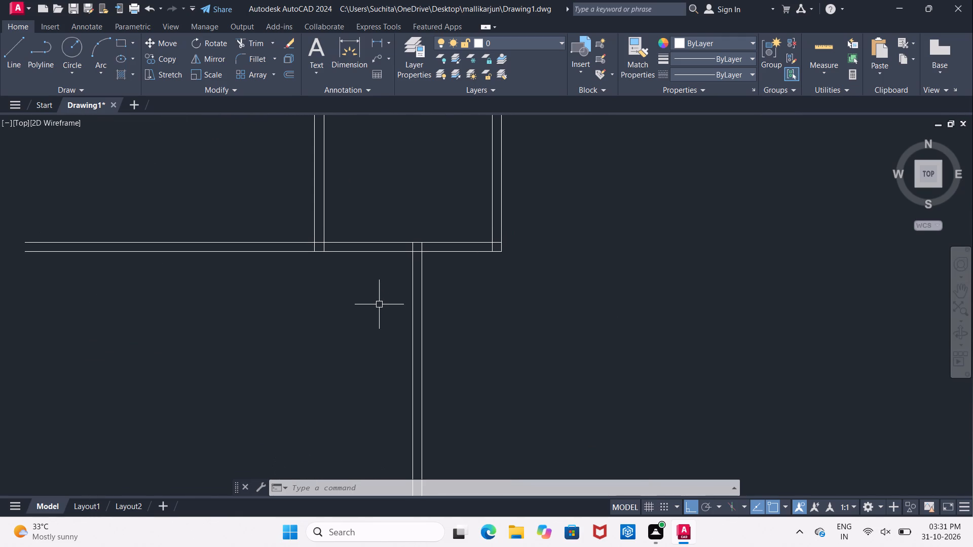
key(Escape)
key(o)
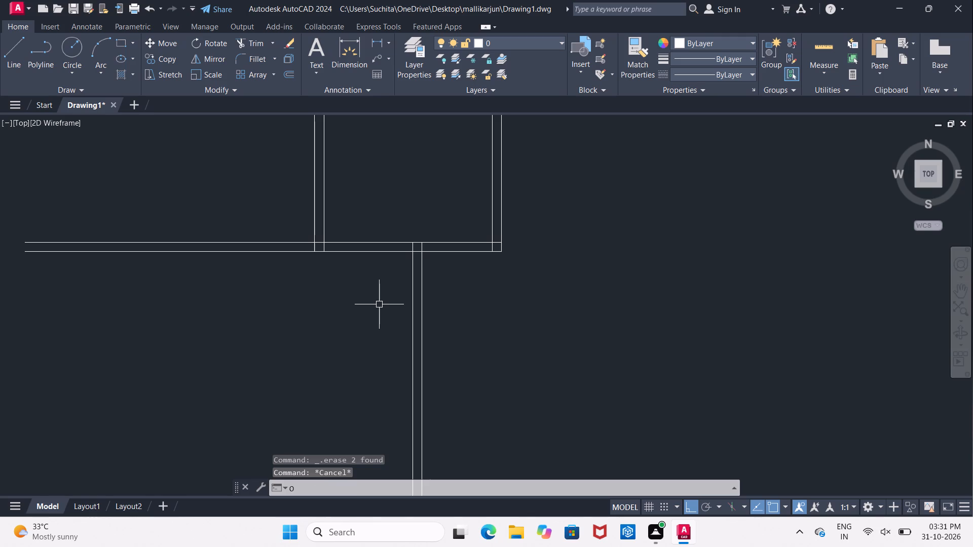
key(Return)
text(10')
key(Return)
scroll(375, 300, down, 1)
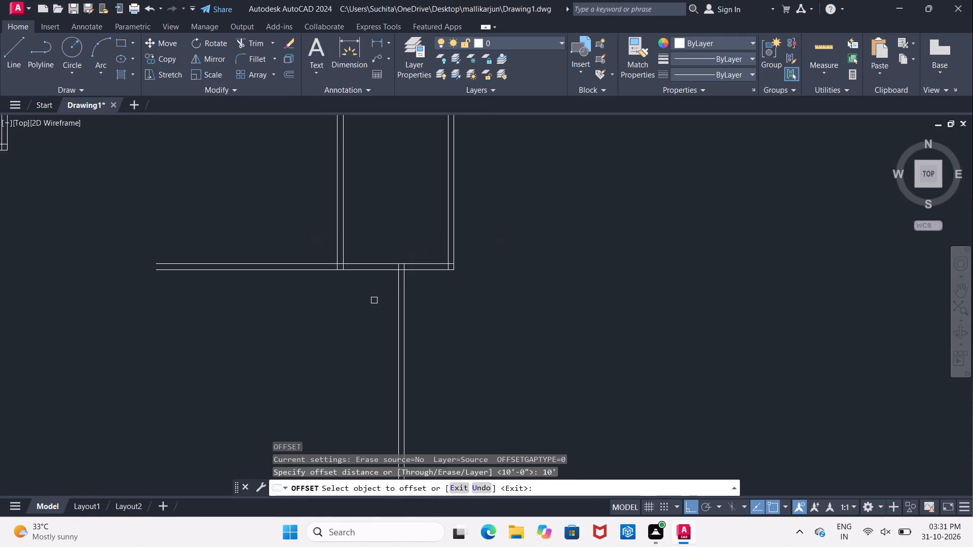
middle_drag(371, 295, 384, 164)
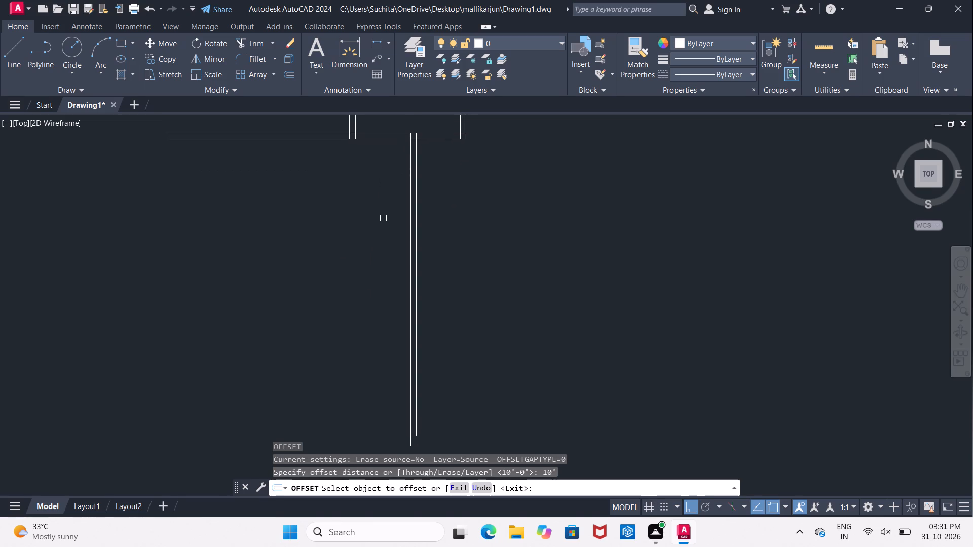
click(409, 252)
click(310, 262)
key(Return)
Offset the new vertical line 4" to the left to form the lower area's left wall.
key(Return)
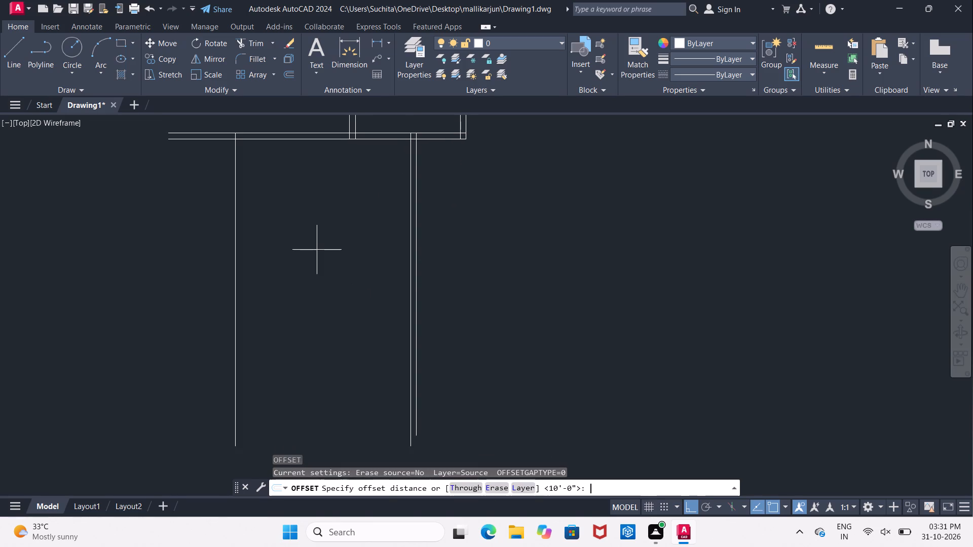
text(4")
key(Return)
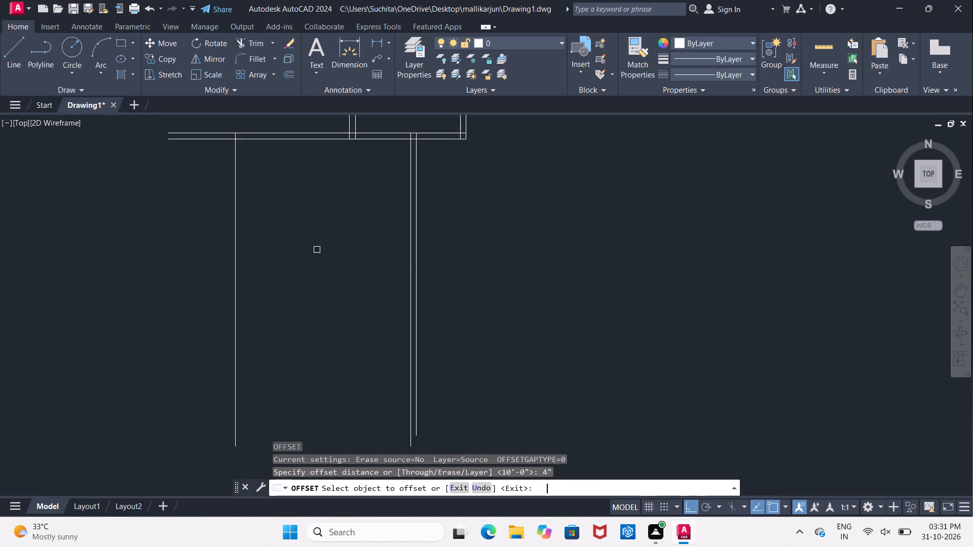
drag(235, 290, 229, 293)
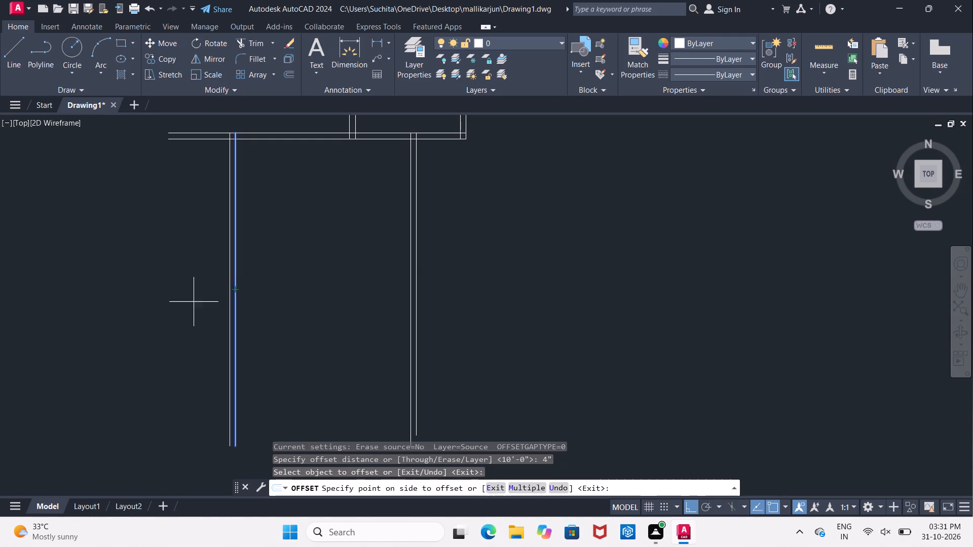
click(189, 303)
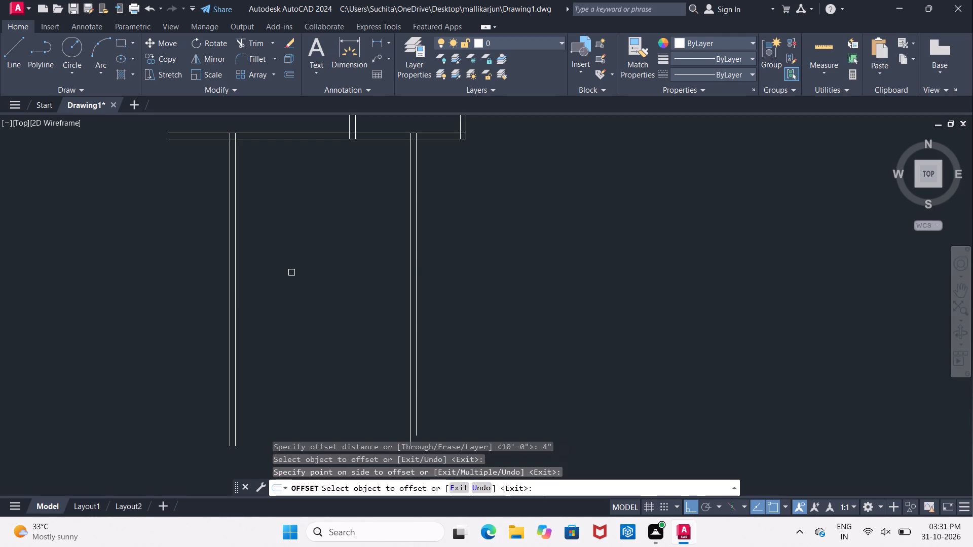
key(Return)
Offset the inner line of the lowest room's bottom wall 5' downward.
key(Return)
text(5')
key(Return)
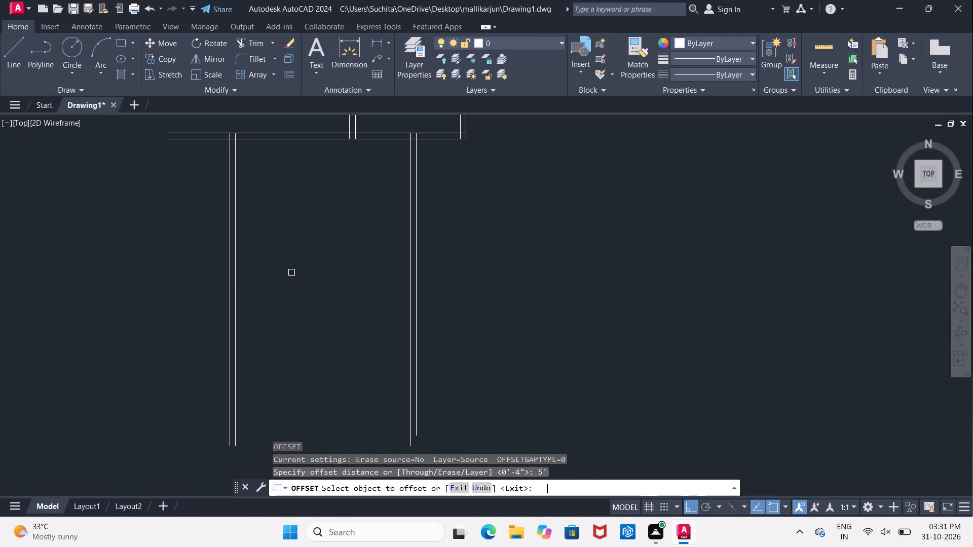
click(297, 136)
click(301, 204)
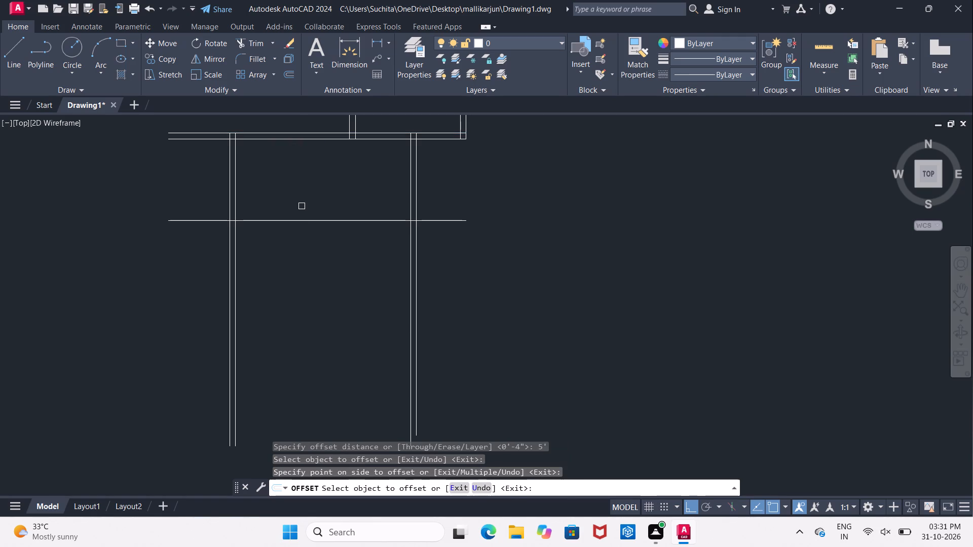
key(Return)
Offset the new horizontal line 4" downward to form a cross wall.
key(Return)
text(4")
key(Return)
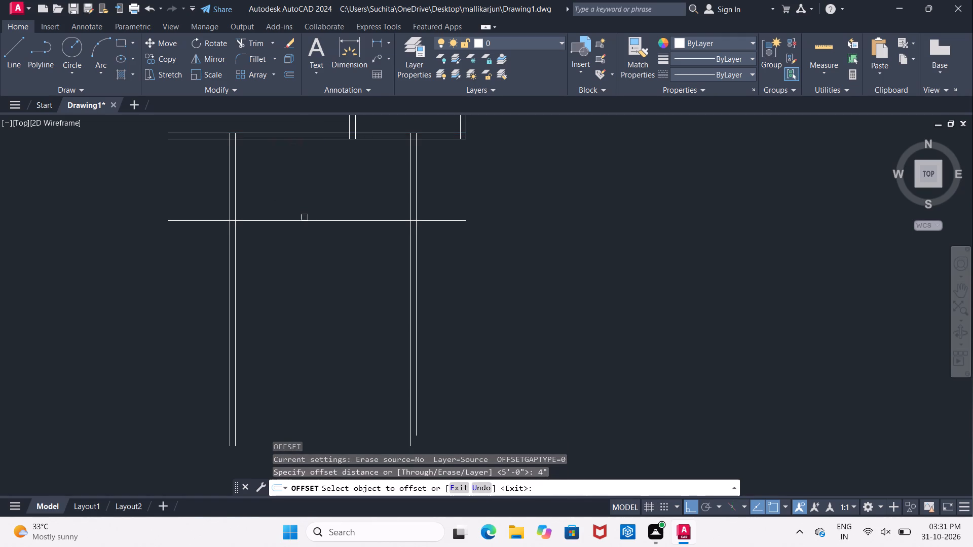
click(305, 219)
click(314, 247)
key(Escape)
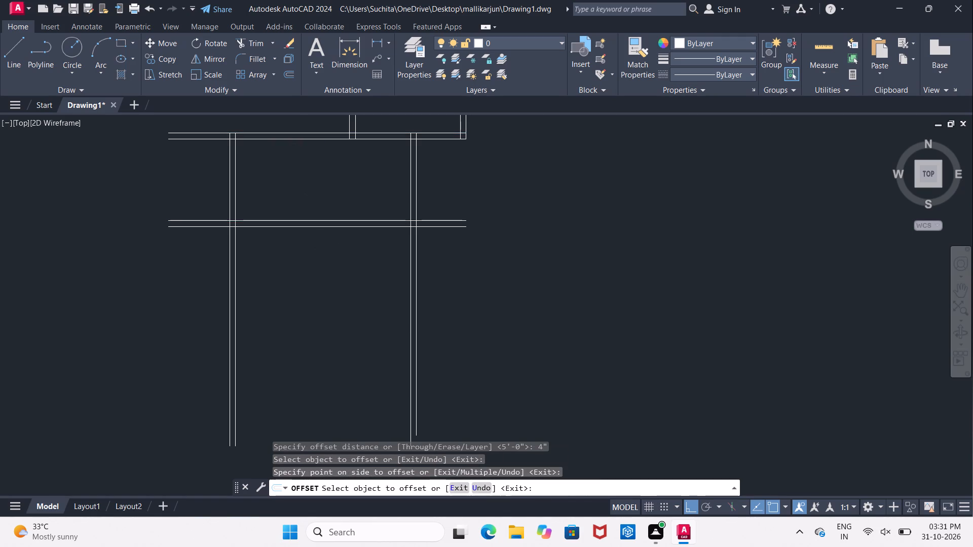
Trim the cross wall's two line ends that overhang past the lower area's right vertical wall.
text(TR)
key(space)
key(space)
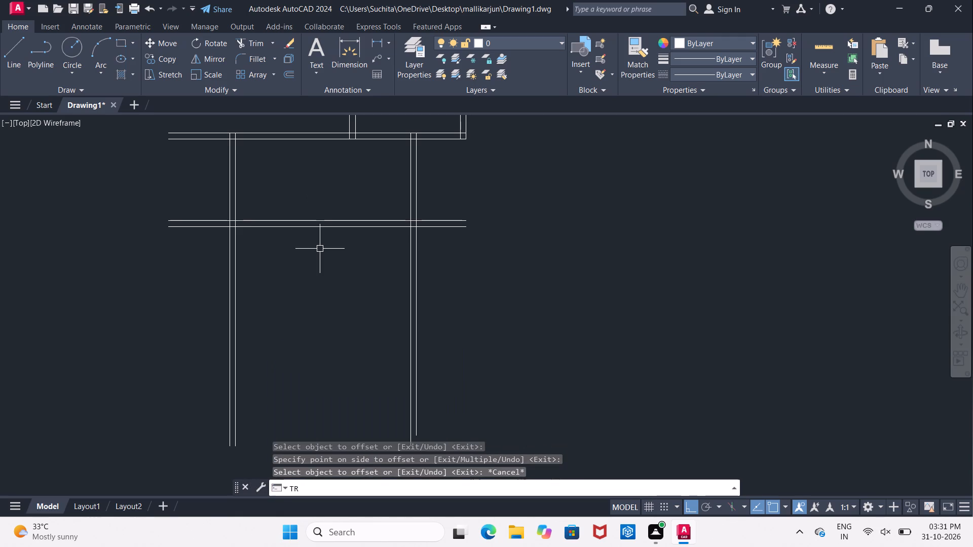
click(424, 220)
click(427, 228)
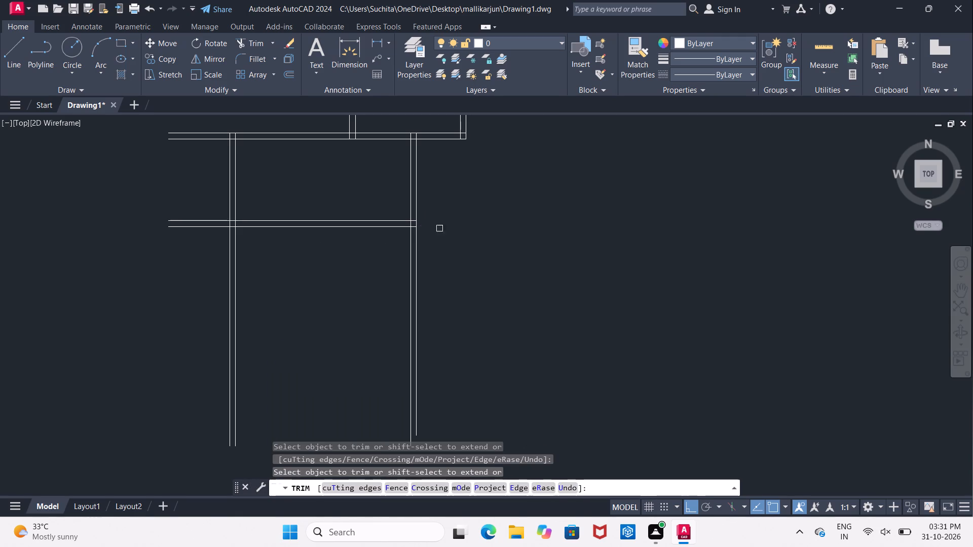
Trim the line ends of both horizontal walls that project beyond the lower area's left wall.
middle_drag(465, 229, 482, 303)
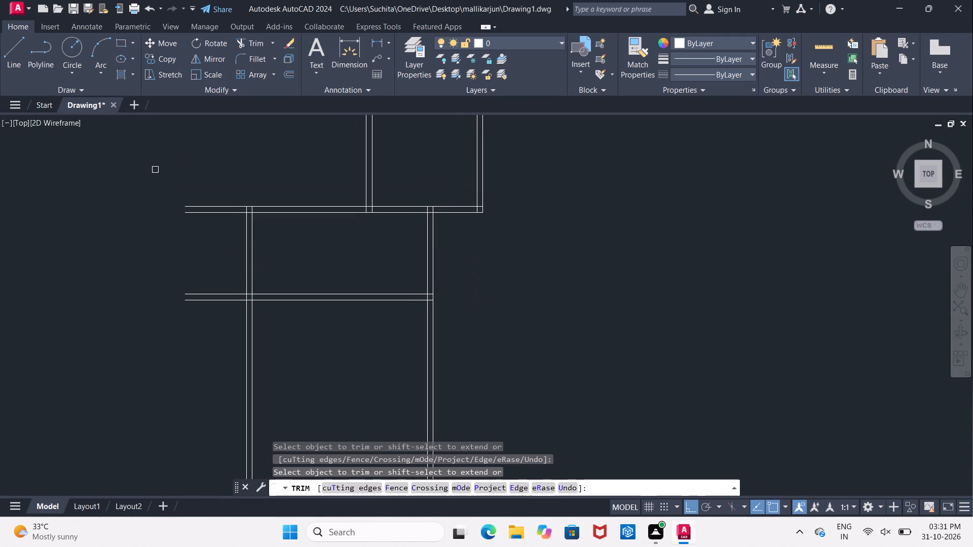
click(189, 179)
click(229, 331)
middle_drag(229, 326, 234, 249)
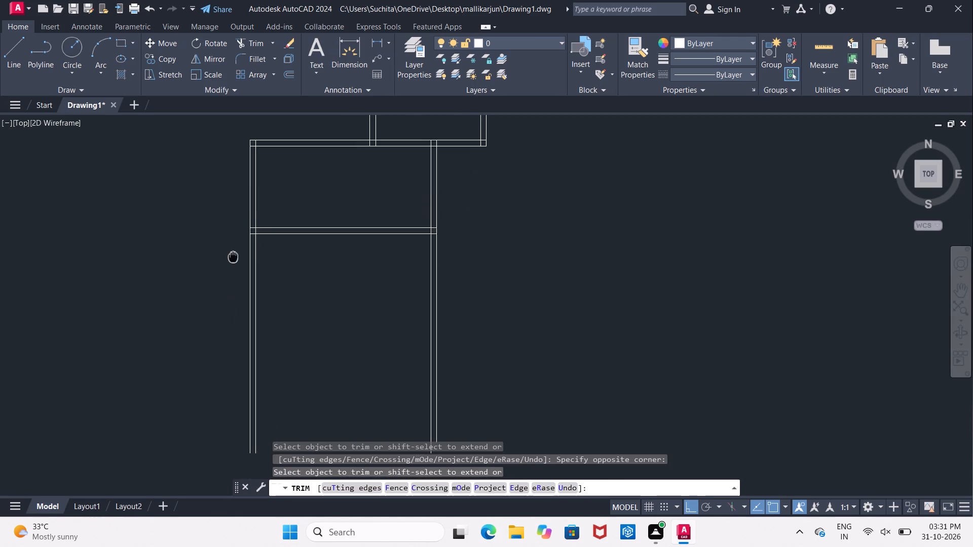
middle_drag(234, 249, 239, 221)
scroll(239, 222, down, 2)
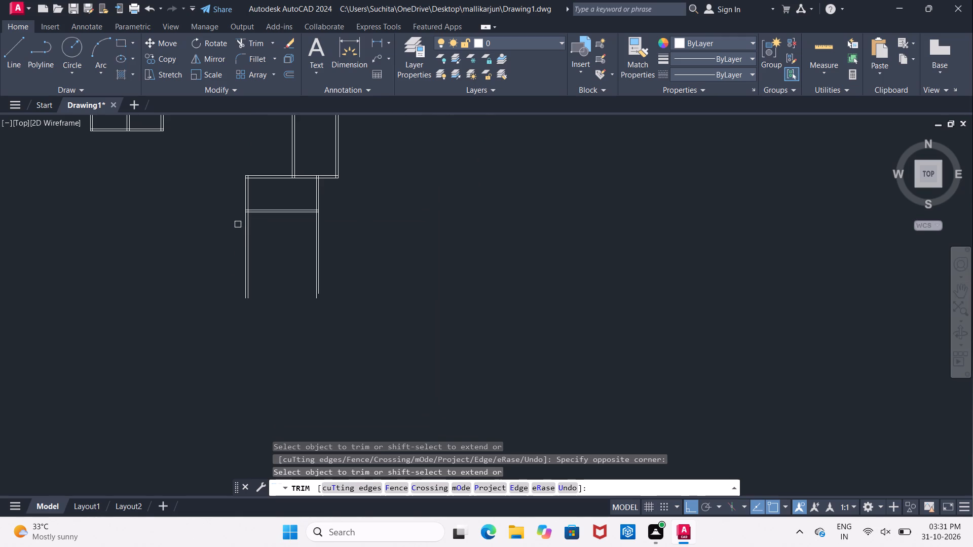
scroll(287, 224, up, 2)
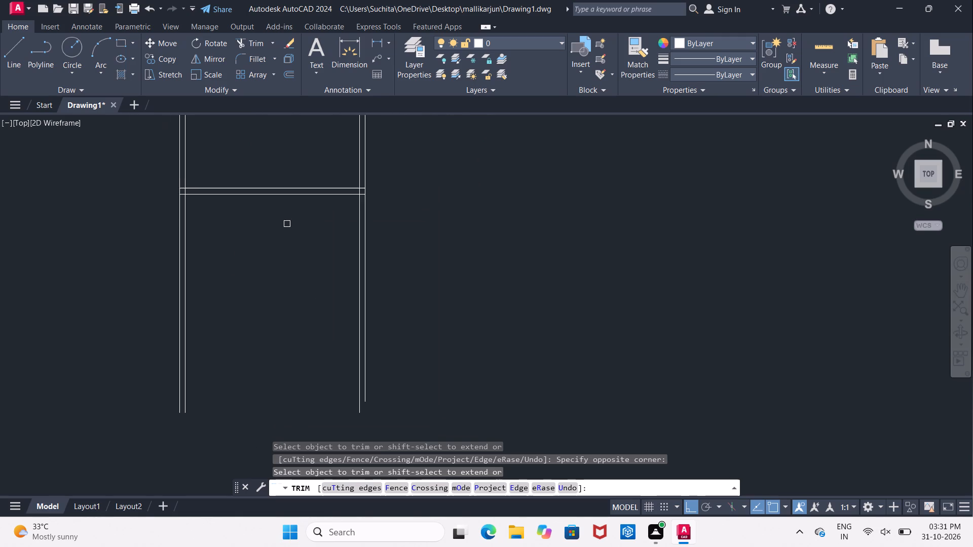
middle_drag(287, 225, 340, 277)
key(Escape)
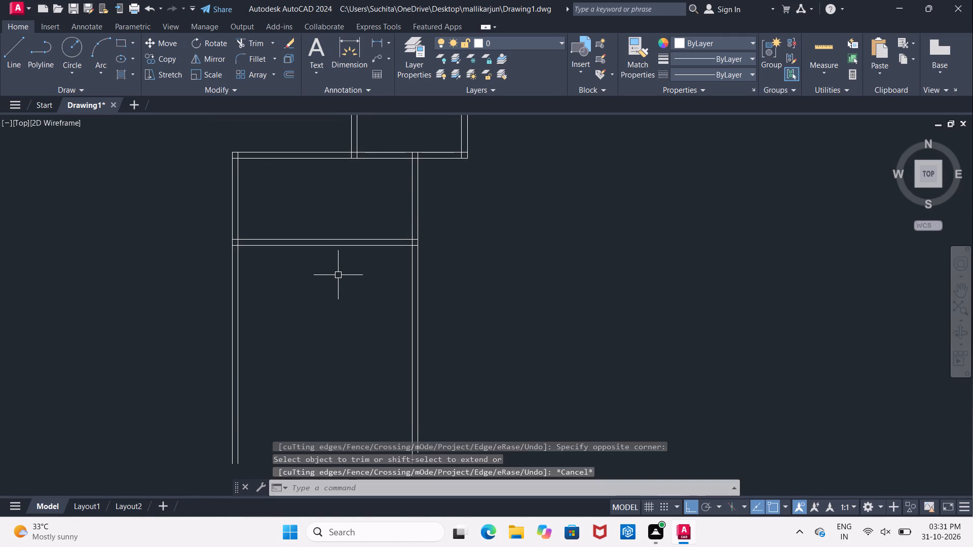
key(Escape)
key(Escape)
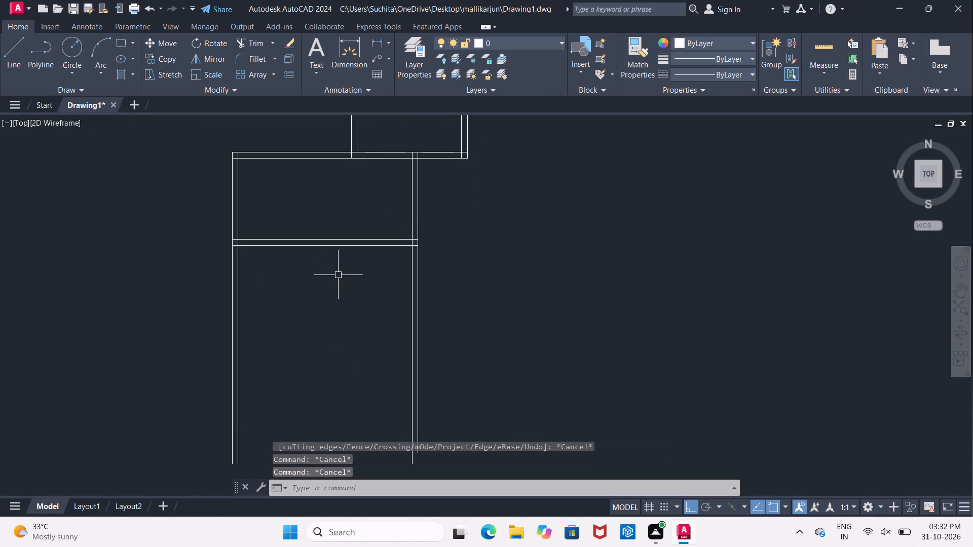
Offset the lower line of the cross wall 13'7.5" downward.
key(o)
key(Return)
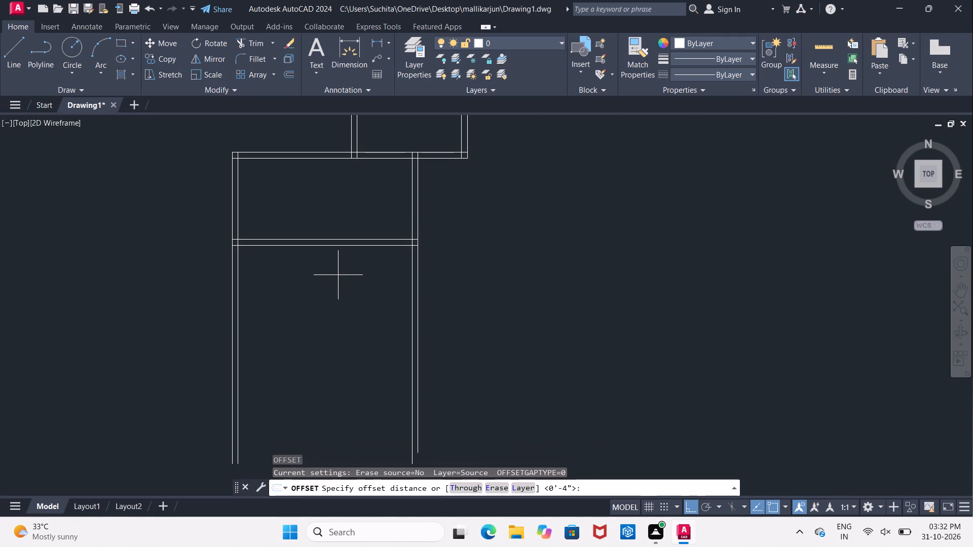
text(13'7)
key(period)
text(5")
key(Return)
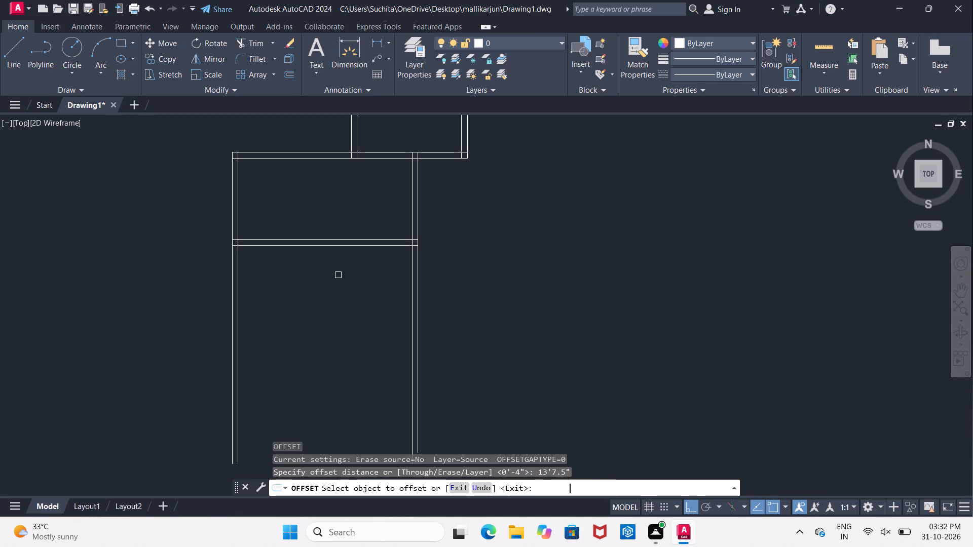
middle_drag(339, 269, 326, 218)
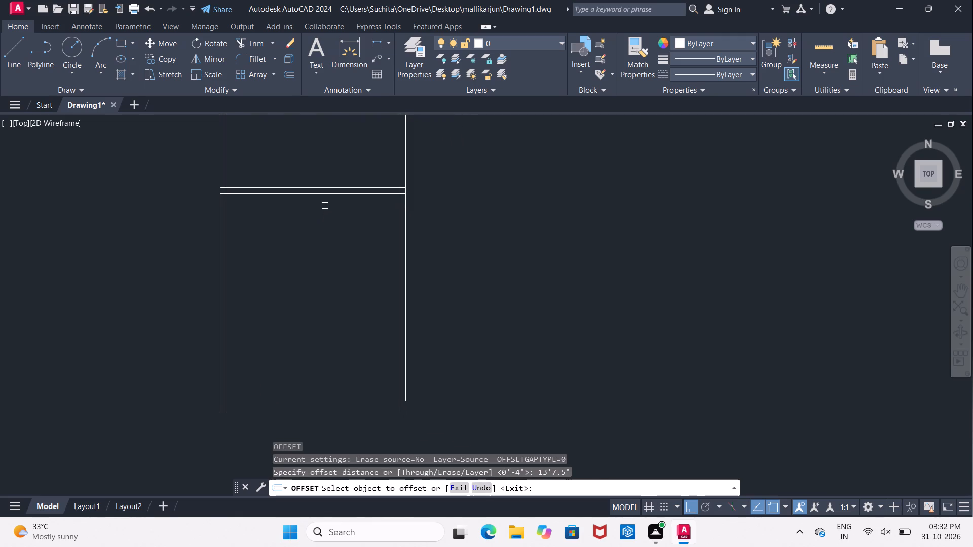
click(324, 195)
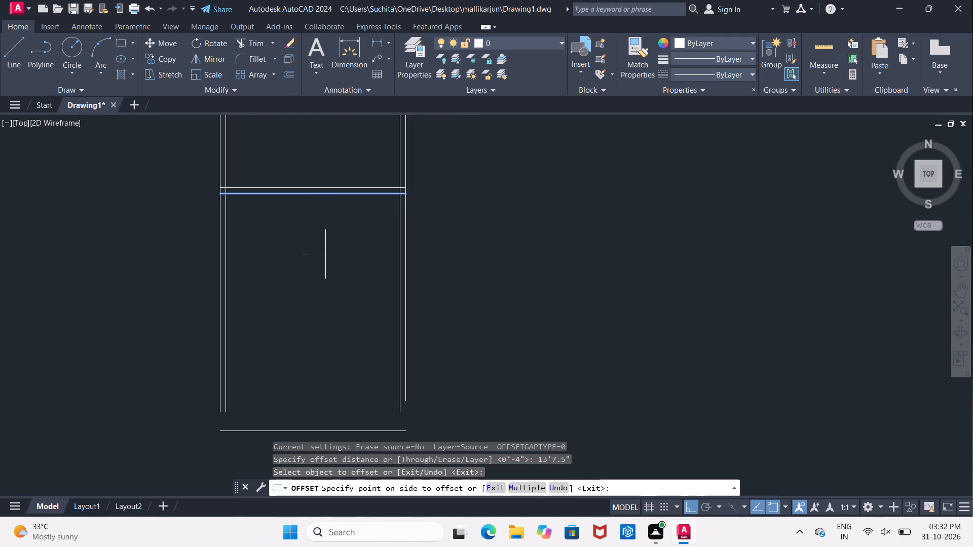
click(330, 342)
middle_drag(330, 342, 352, 263)
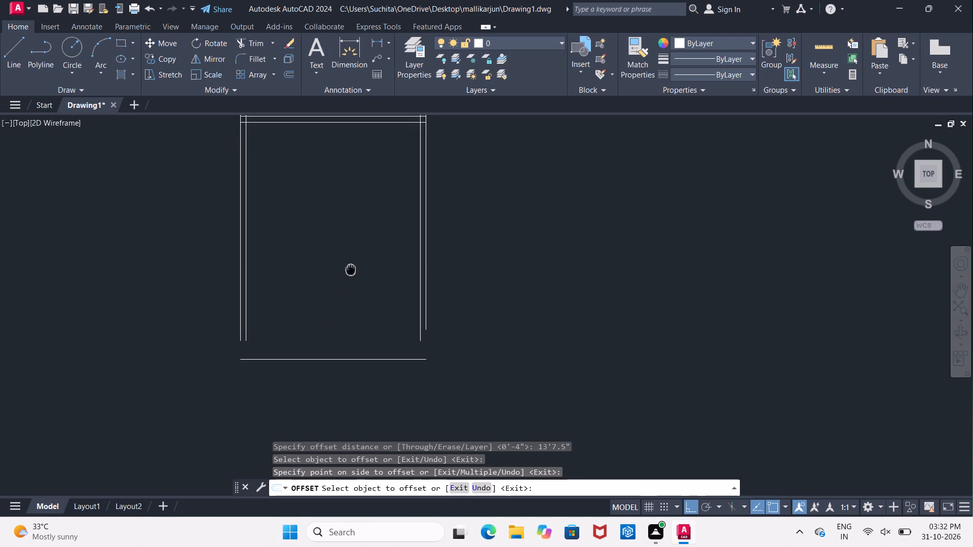
middle_drag(352, 263, 351, 215)
key(Return)
Offset the new bottom line 4" downward to form the lower room's bottom wall.
key(Return)
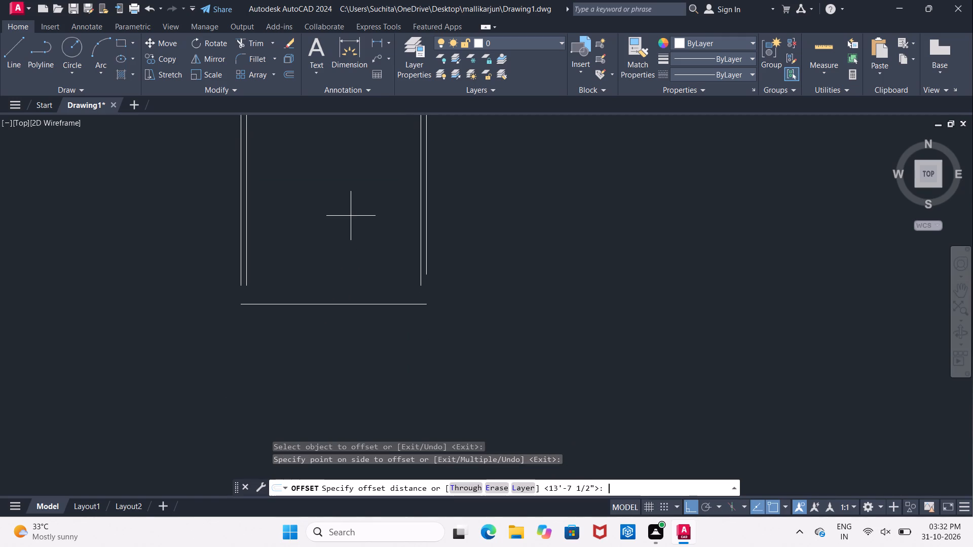
key(4)
key(shift+quotedbl)
key(Return)
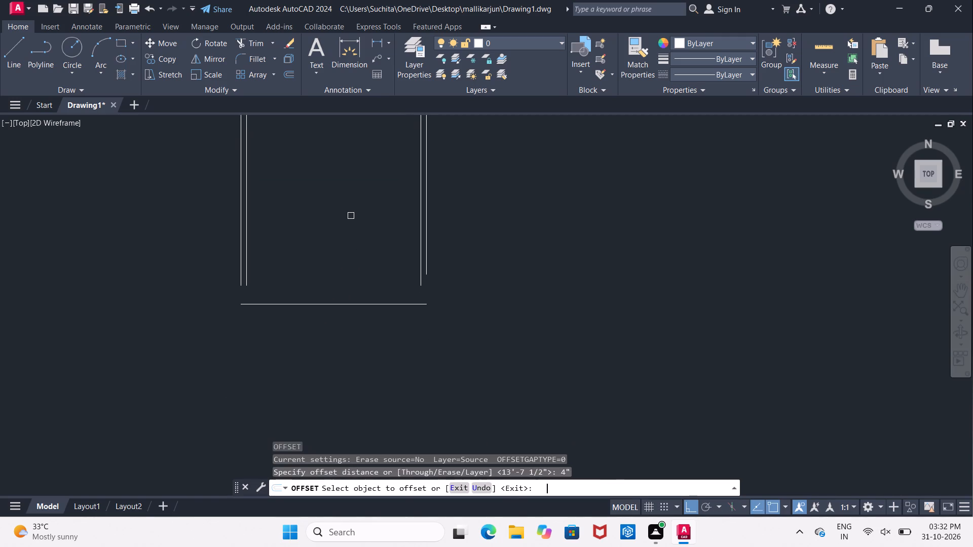
click(338, 304)
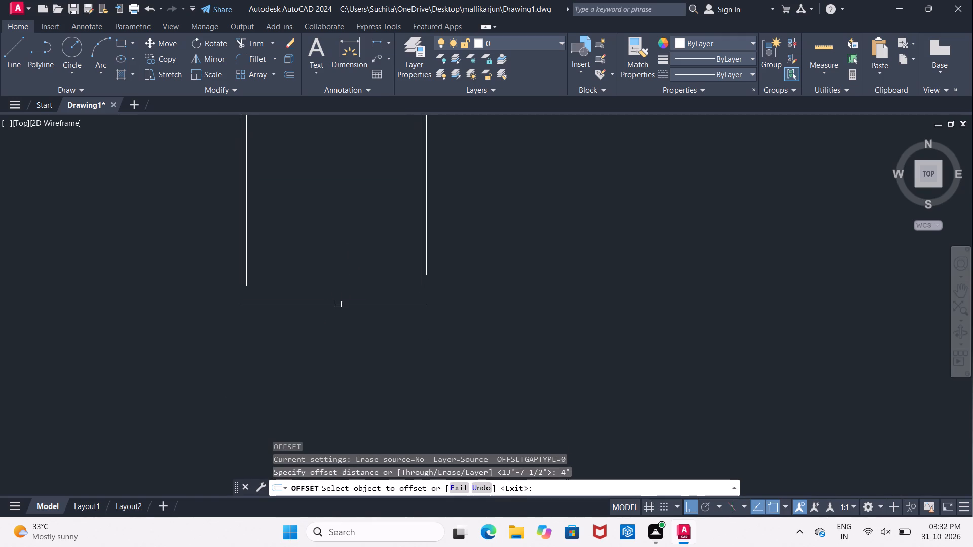
click(339, 344)
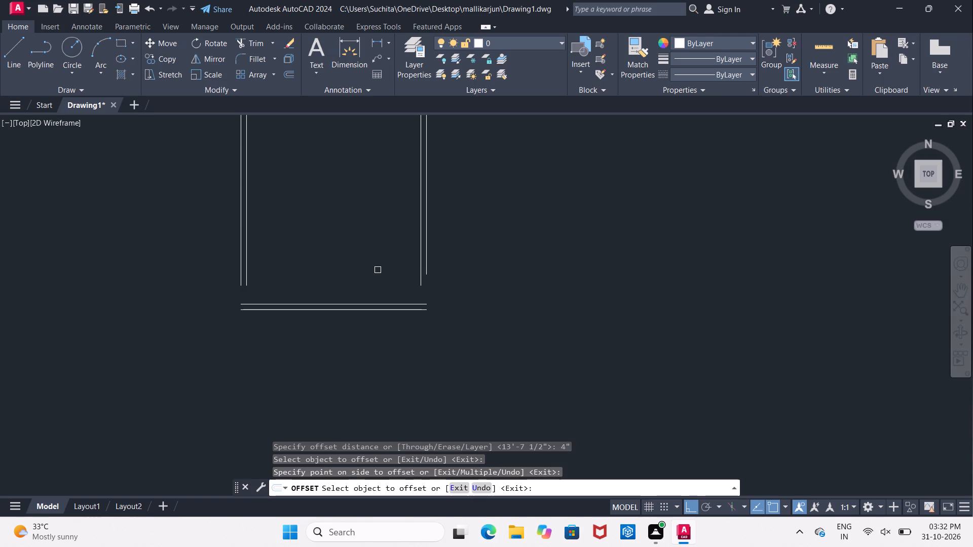
key(Escape)
Extend the four vertical lines of the left and right walls down to the outer line of the bottom wall.
key(e)
text(X)
key(space)
key(space)
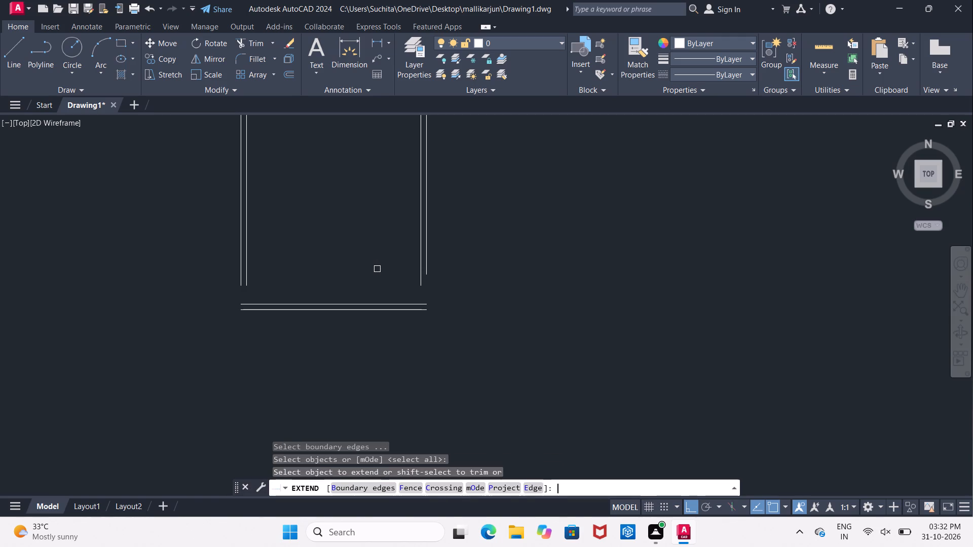
drag(418, 269, 421, 276)
click(421, 280)
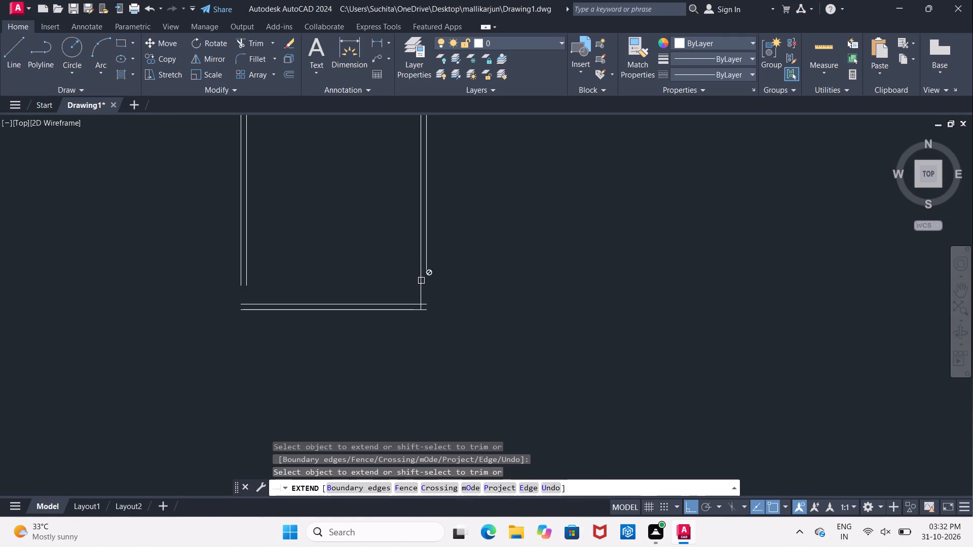
click(427, 268)
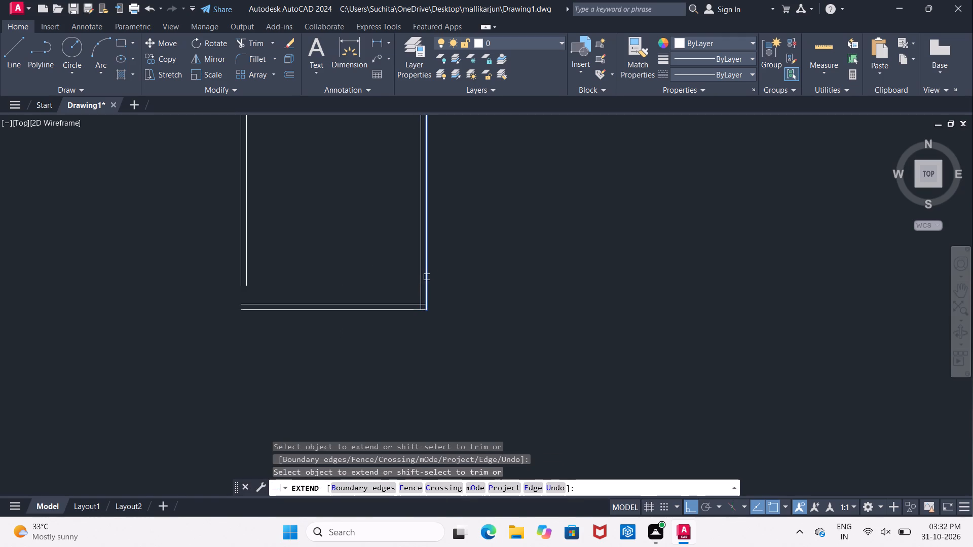
click(427, 277)
click(240, 278)
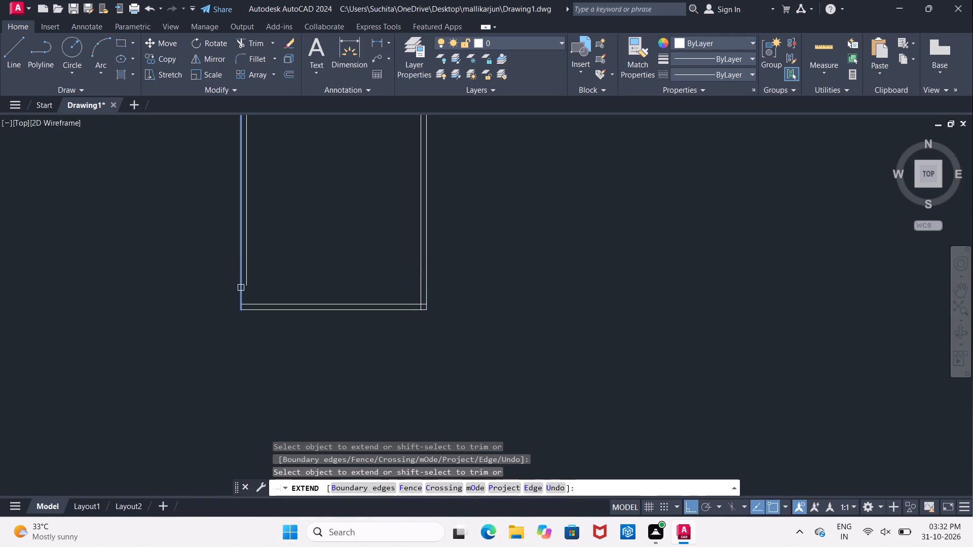
click(241, 288)
click(247, 276)
click(247, 287)
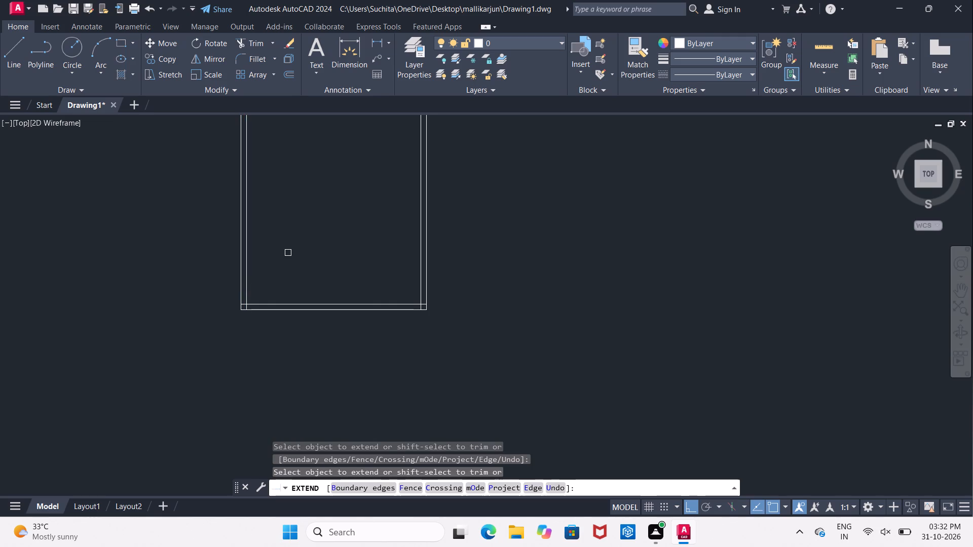
middle_drag(289, 255, 413, 307)
key(Escape)
scroll(413, 306, down, 1)
middle_drag(410, 301, 353, 303)
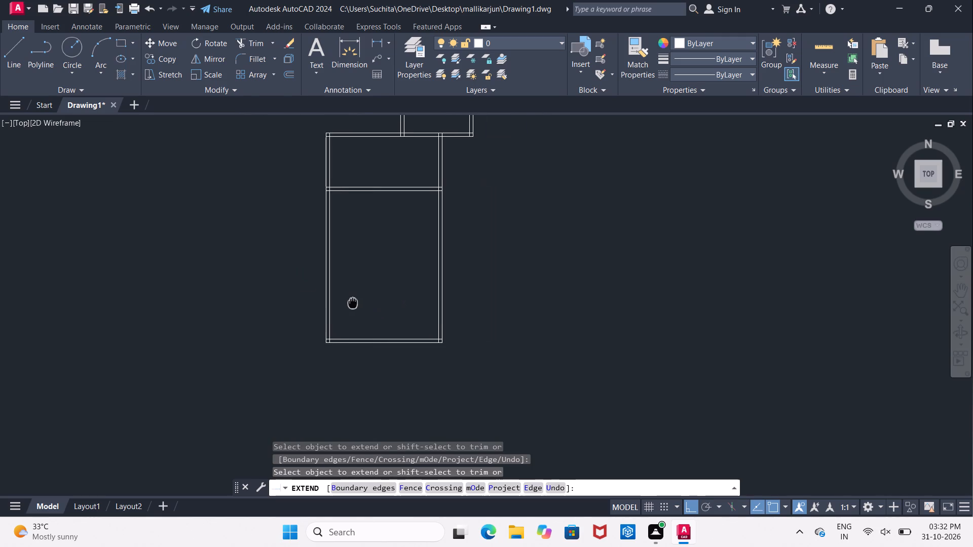
middle_drag(353, 303, 385, 283)
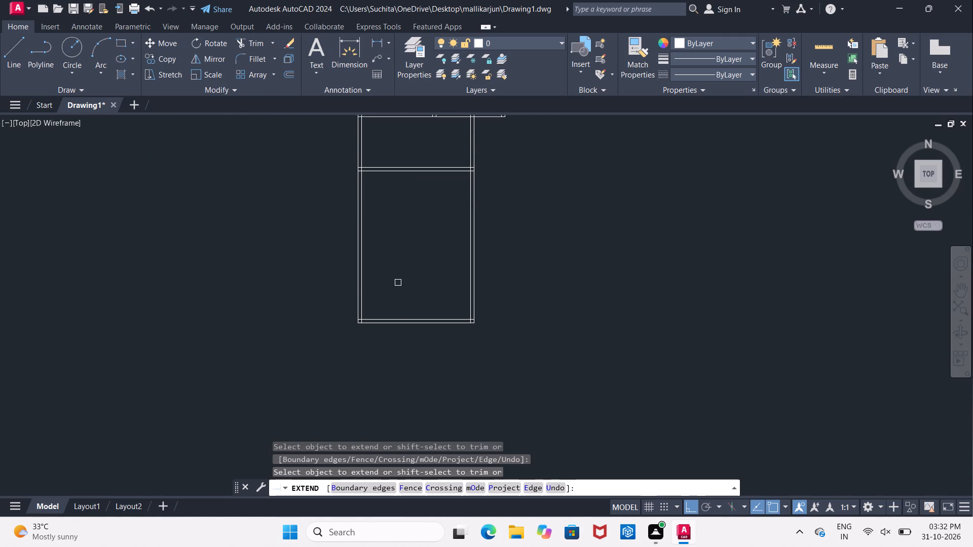
key(Escape)
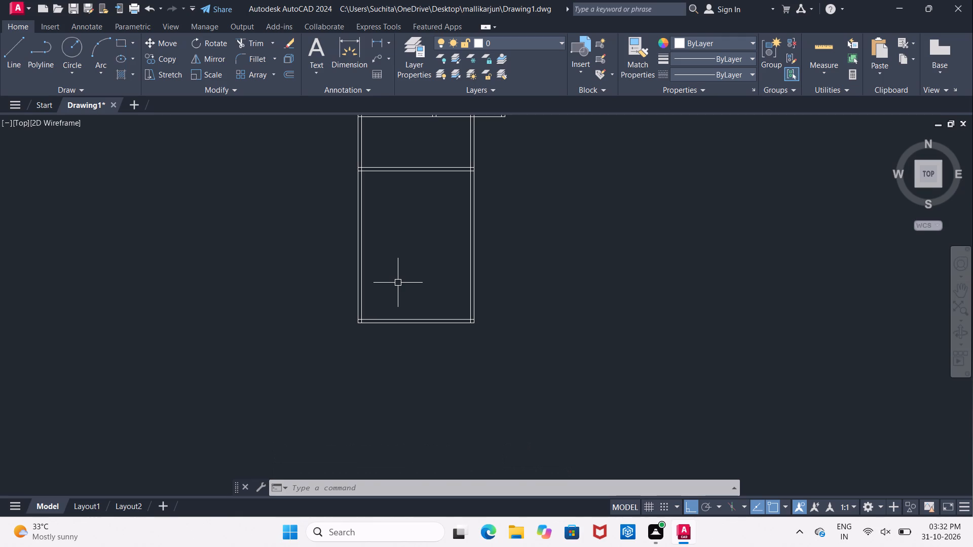
key(Escape)
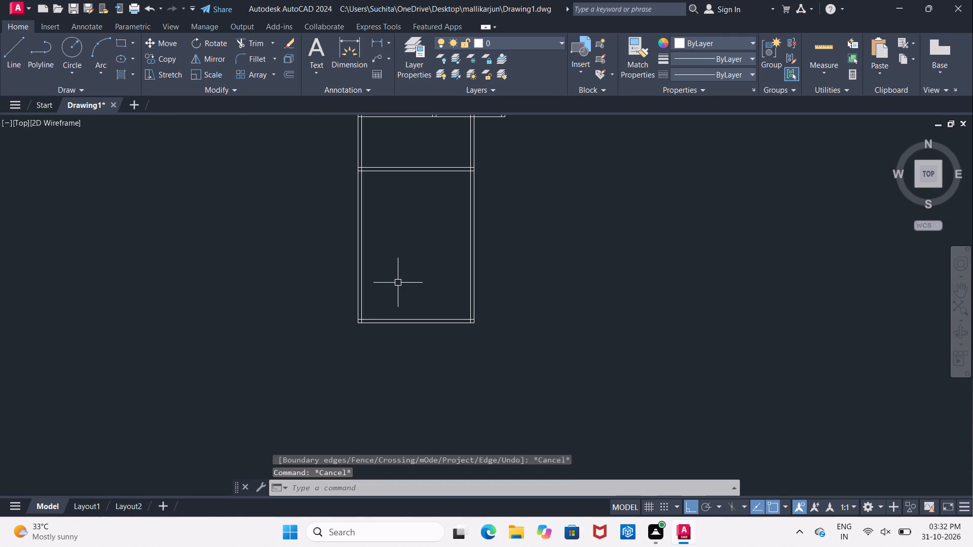
Check the lower room's inner width along its bottom wall with a temporary linear dimension.
click(378, 48)
scroll(358, 315, up, 2)
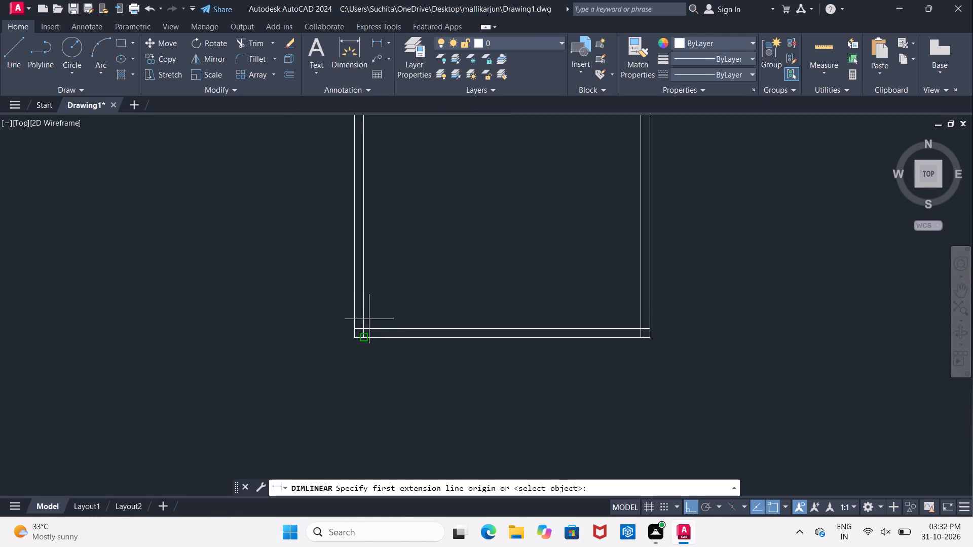
click(362, 328)
click(641, 328)
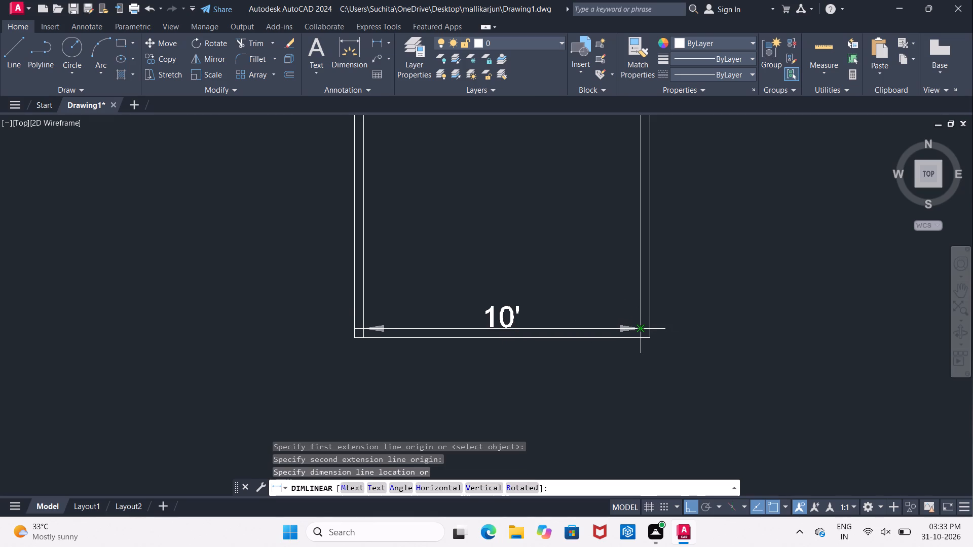
key(Escape)
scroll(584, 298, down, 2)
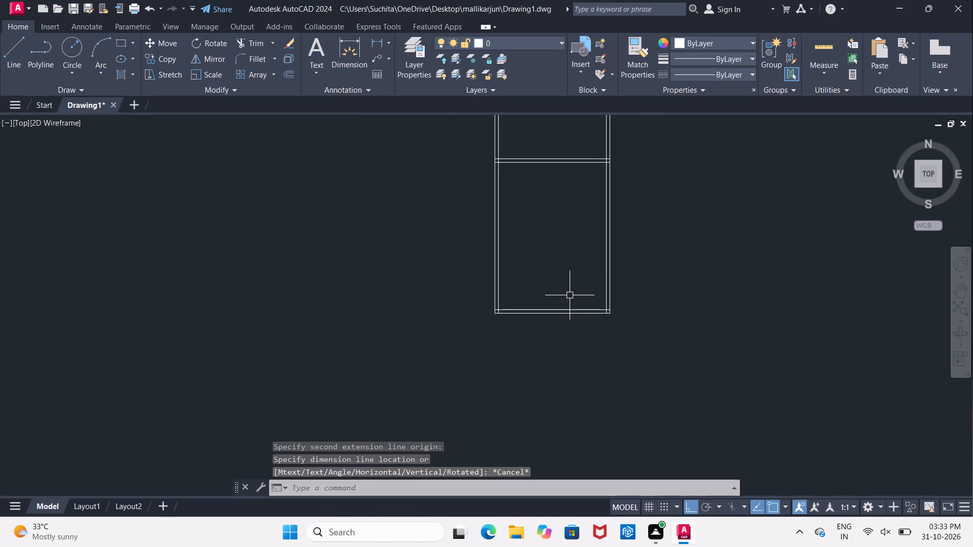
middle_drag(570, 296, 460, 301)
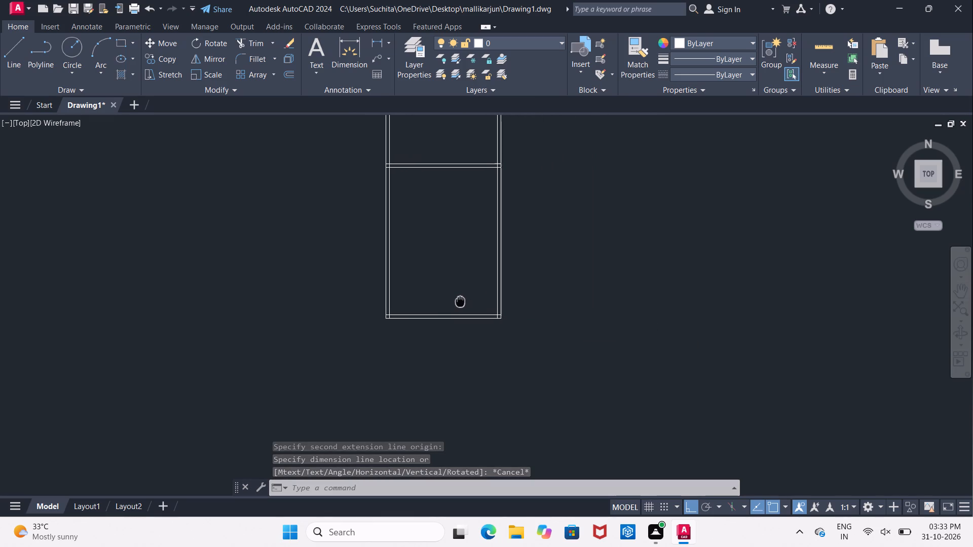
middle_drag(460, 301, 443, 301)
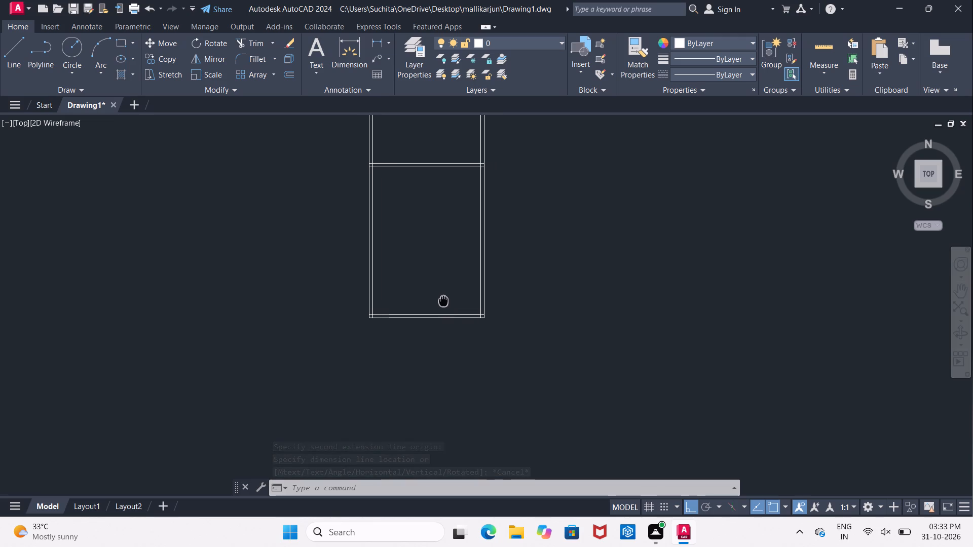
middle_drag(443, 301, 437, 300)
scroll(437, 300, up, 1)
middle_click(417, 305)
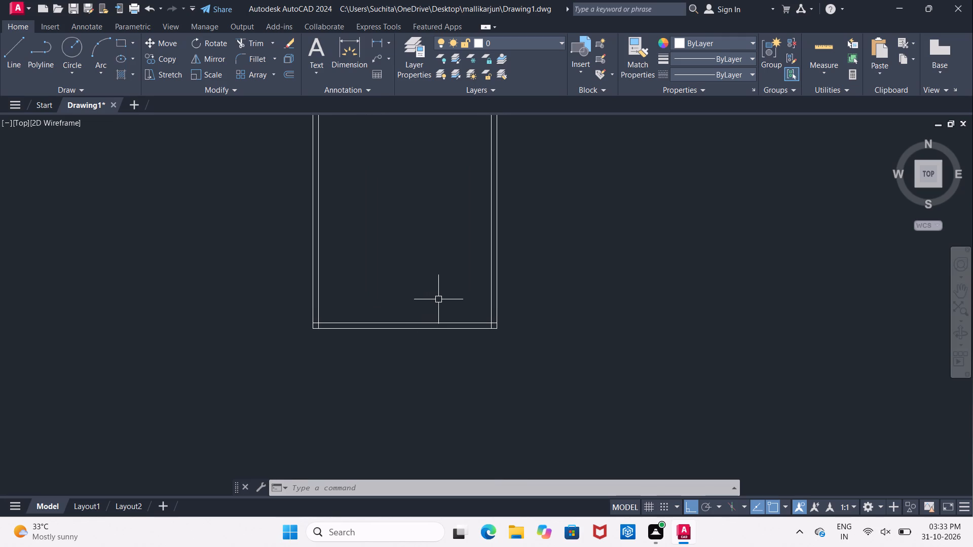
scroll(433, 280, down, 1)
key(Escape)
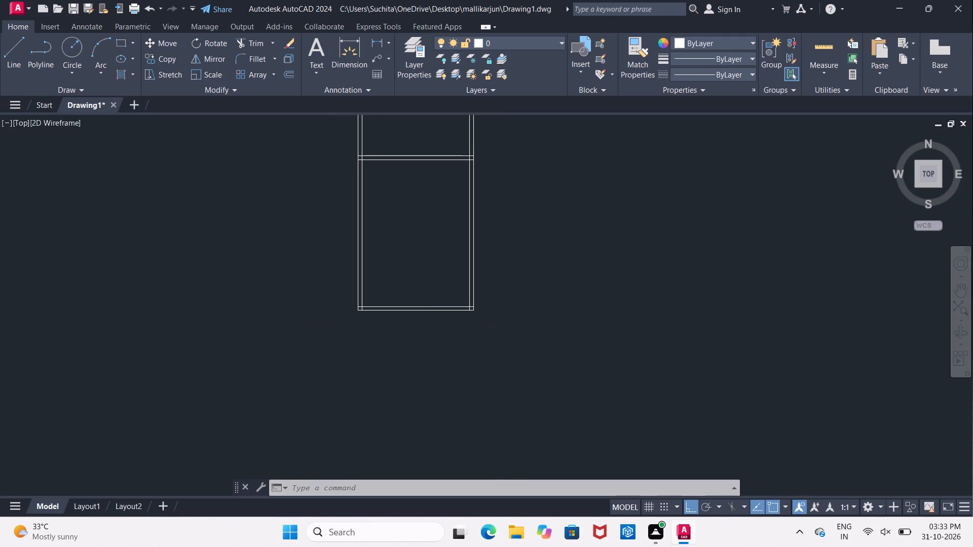
Offset the inner line of the lower room's bottom wall 4' upward into the room.
key(o)
key(Return)
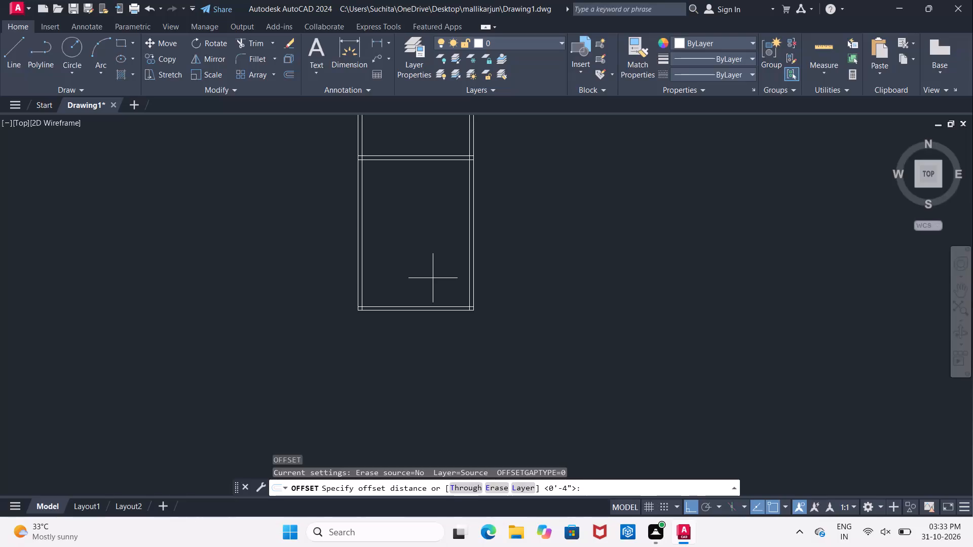
key(o)
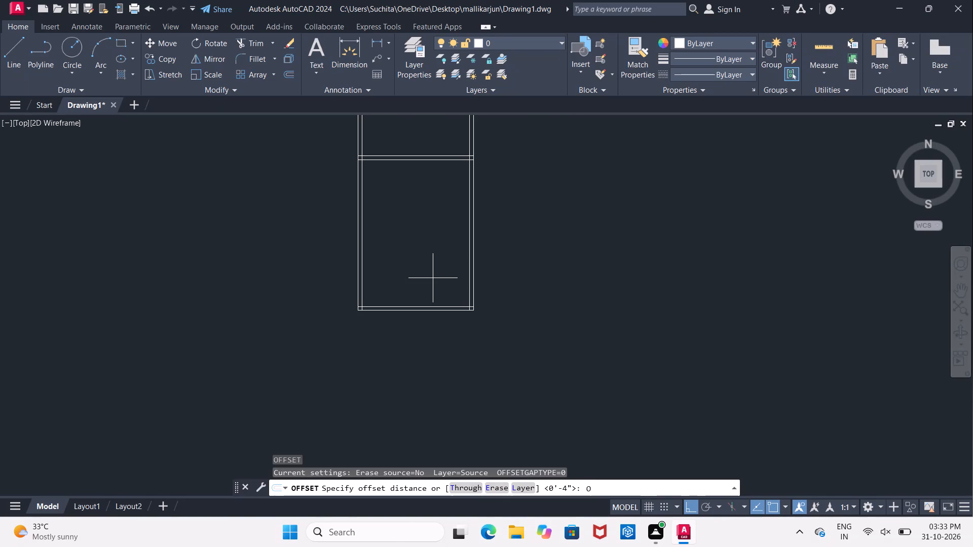
key(Return)
text(4')
key(Return)
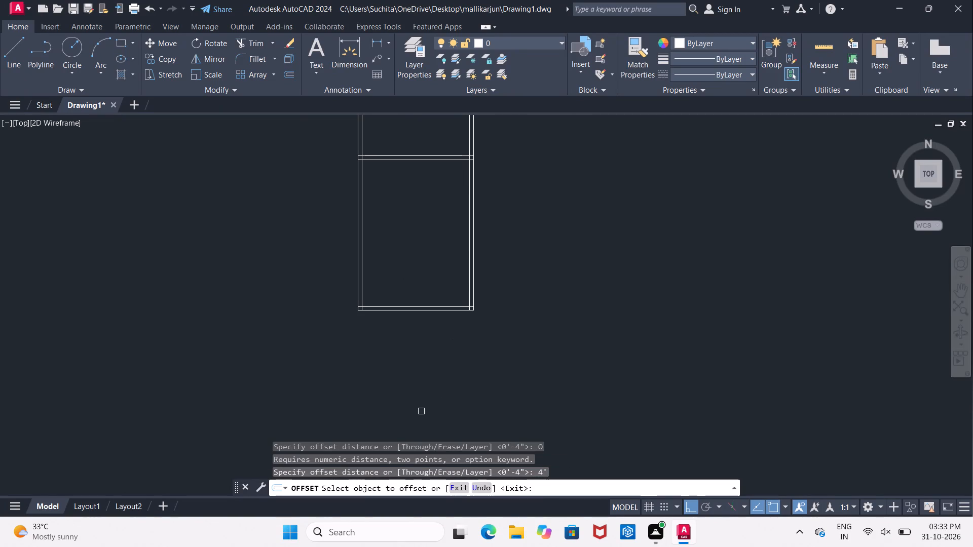
scroll(434, 370, up, 1)
scroll(345, 268, up, 1)
middle_drag(345, 268, 395, 339)
click(387, 338)
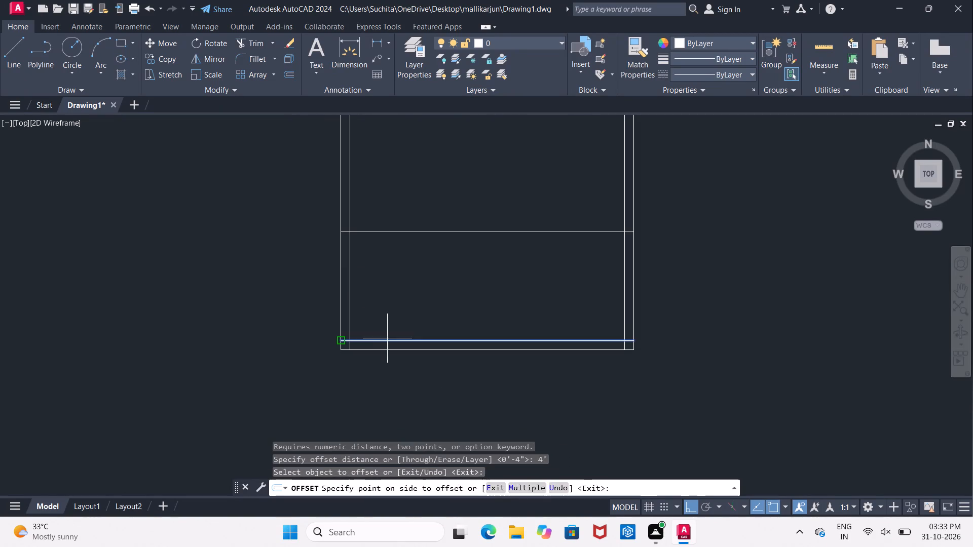
click(387, 303)
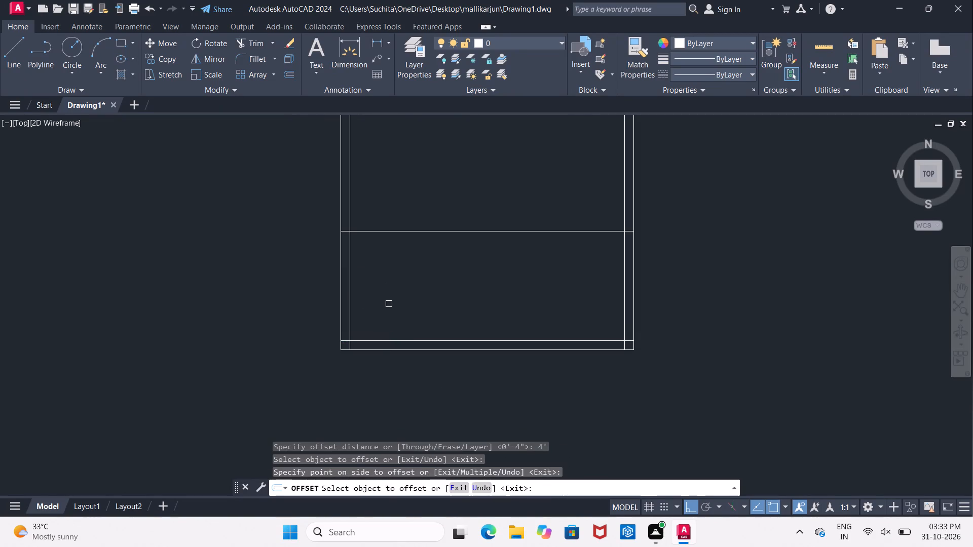
key(Return)
Offset the new horizontal line 4" upward to form a cross wall in the lower room.
key(Return)
text(4")
key(Return)
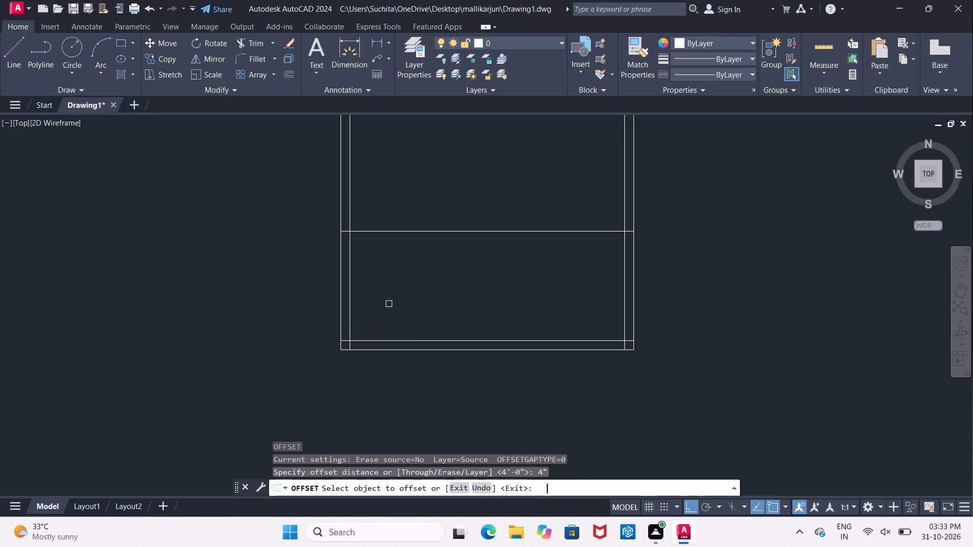
click(385, 233)
click(385, 220)
middle_drag(387, 264, 450, 296)
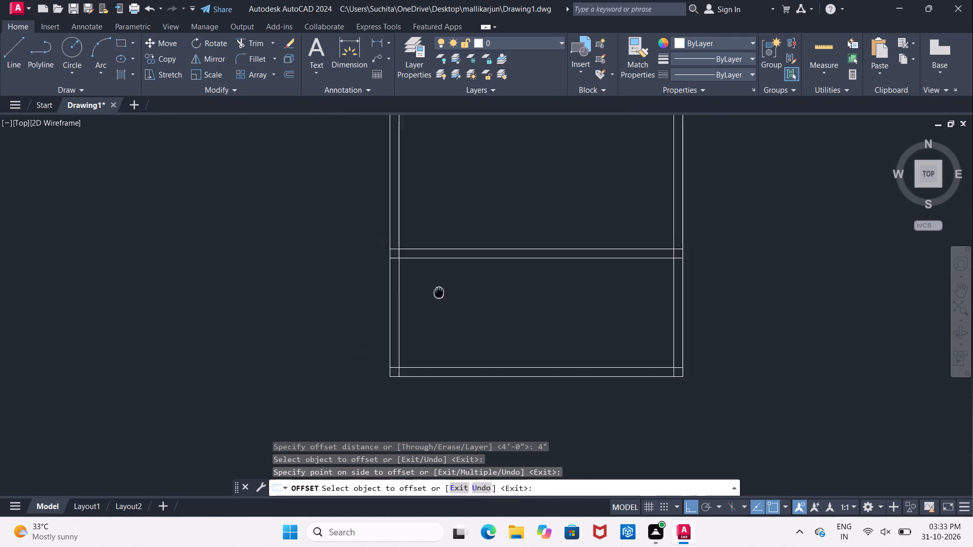
middle_drag(450, 296, 469, 315)
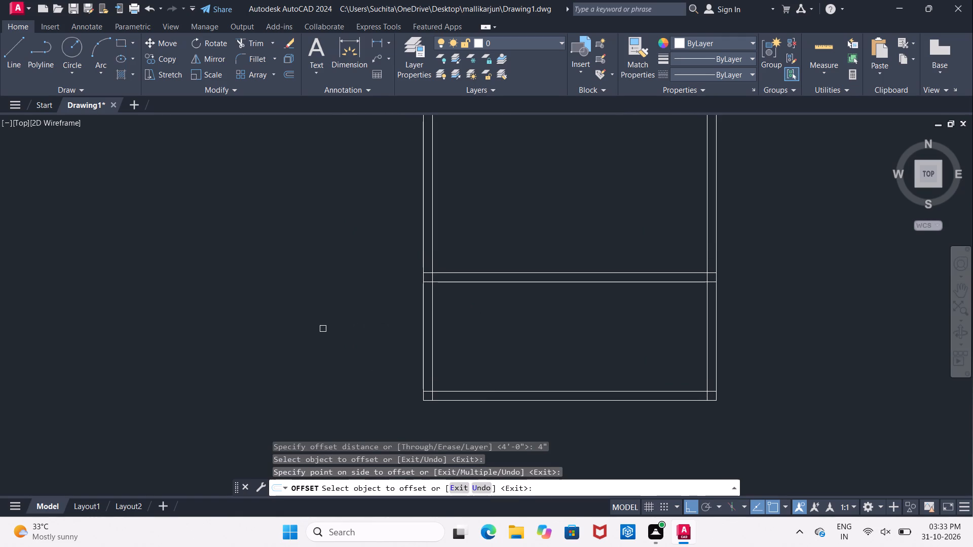
key(Escape)
Offset the outer line of the lower room's left wall 10' to the left.
key(o)
key(Return)
text(10')
key(Return)
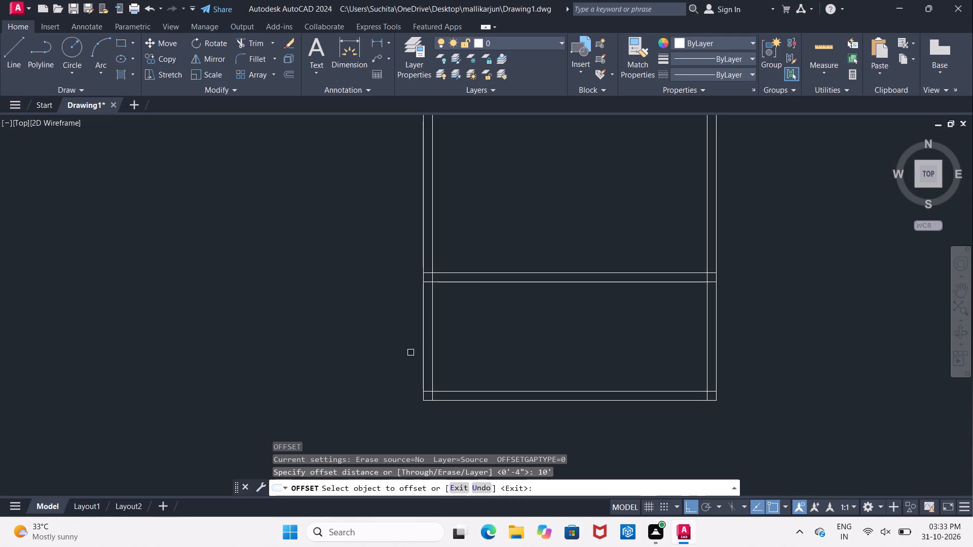
click(422, 365)
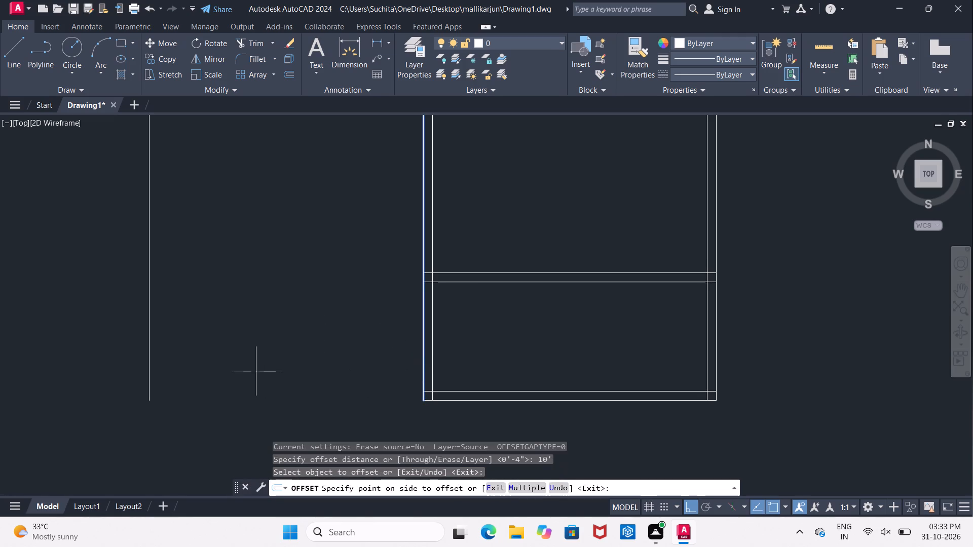
click(256, 371)
key(Return)
Offset the new far-left vertical line 4" to the left to form a double-line wall.
key(Return)
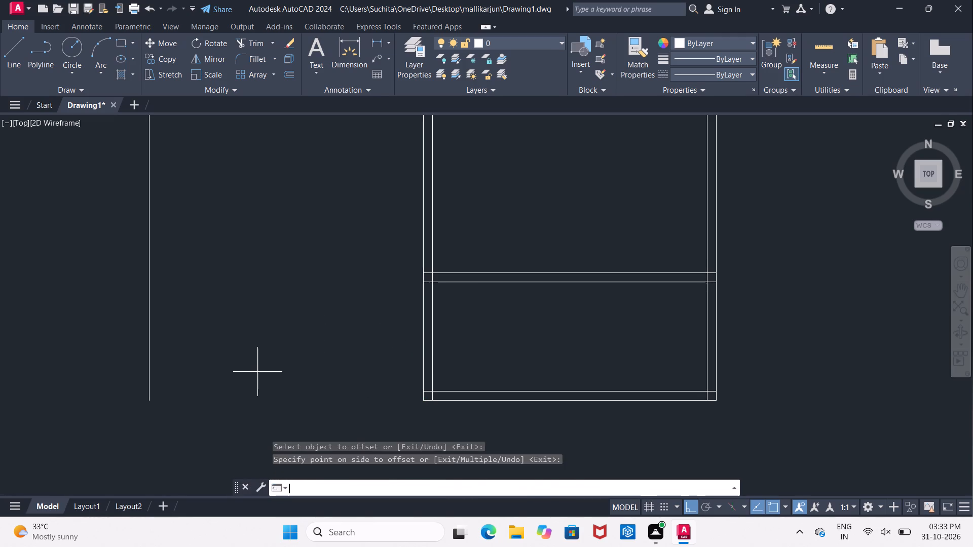
text(4")
key(Return)
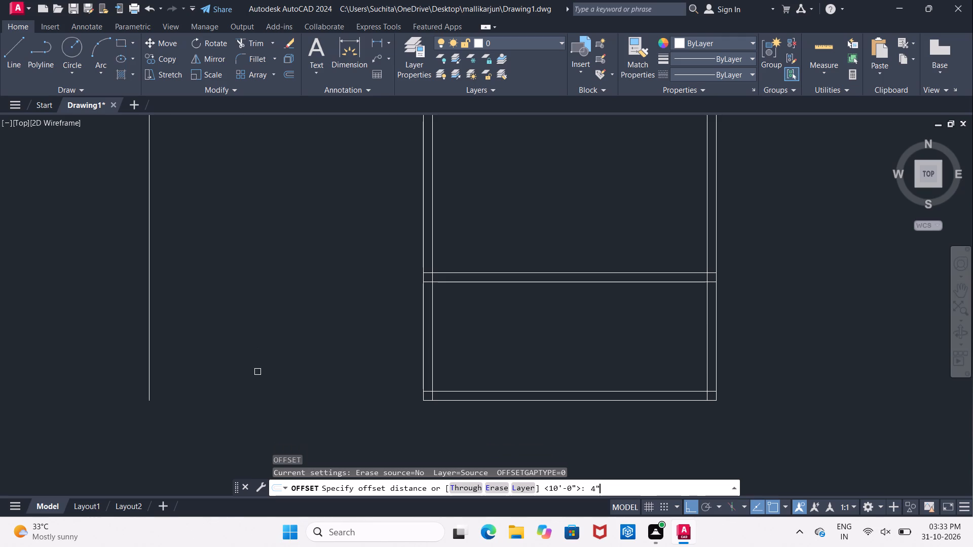
click(151, 340)
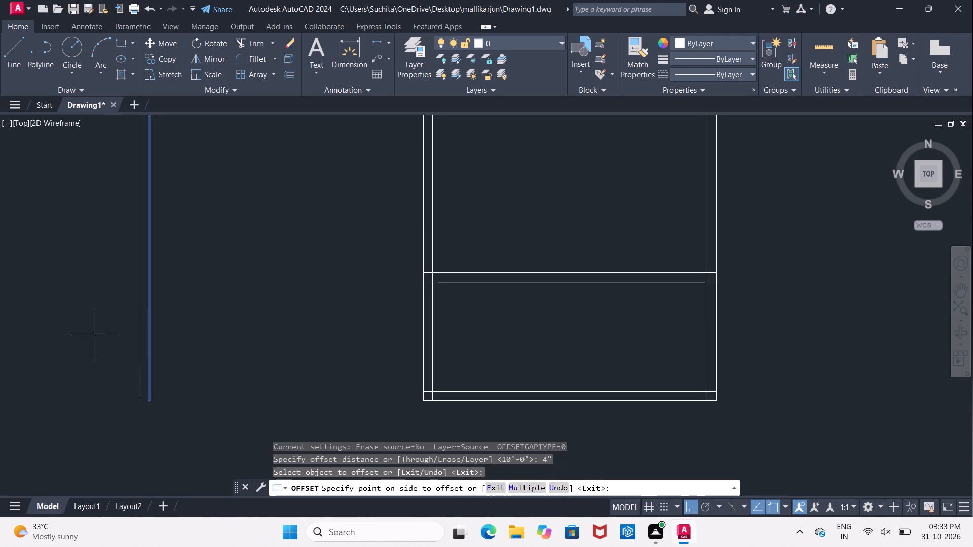
click(94, 333)
middle_drag(94, 338, 150, 343)
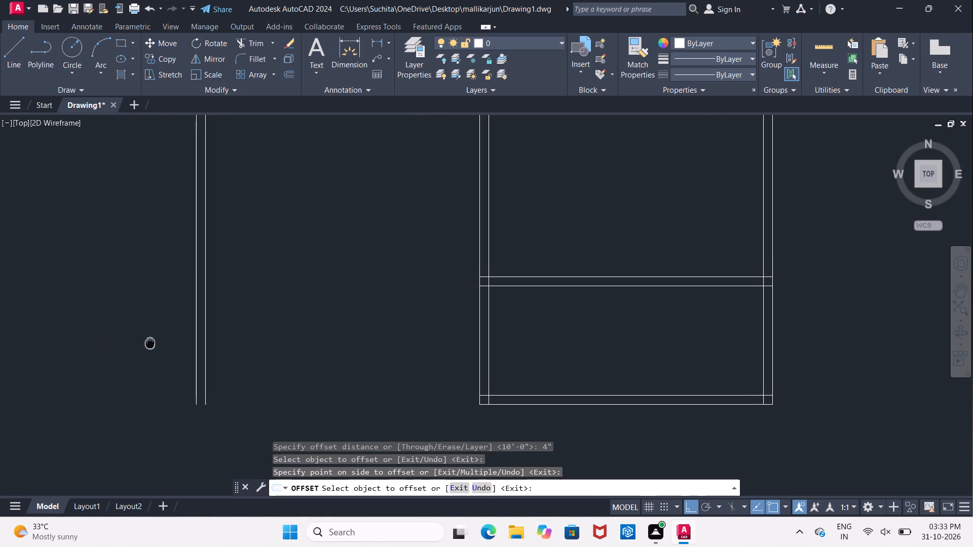
middle_drag(150, 343, 146, 346)
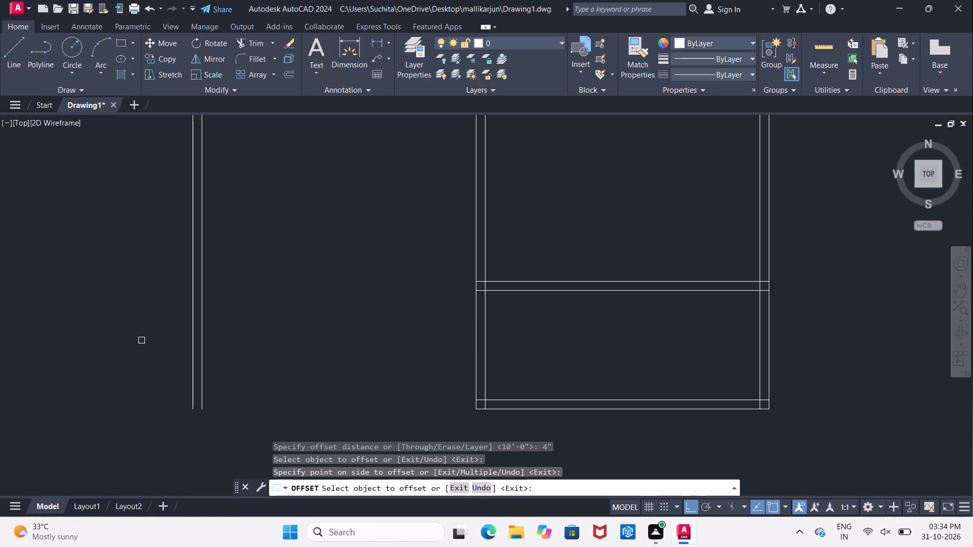
key(Escape)
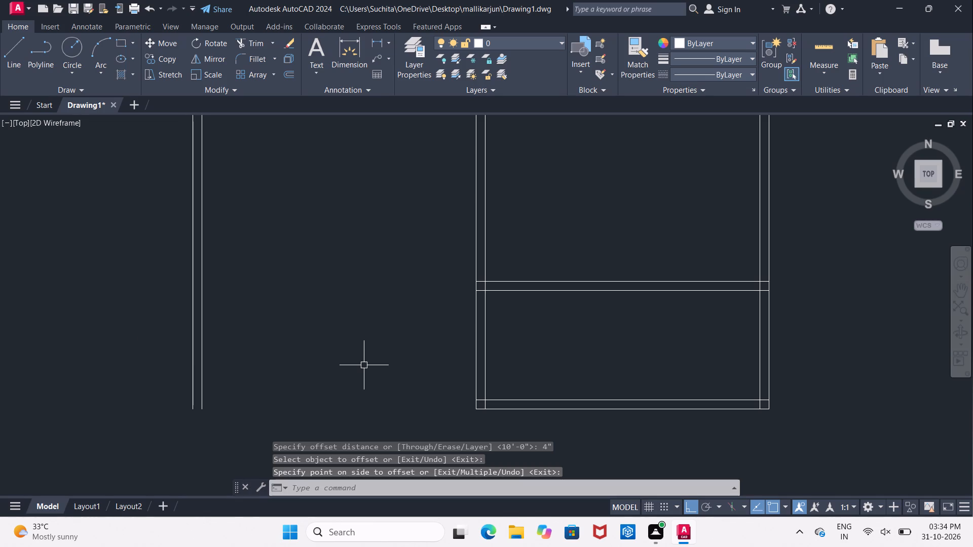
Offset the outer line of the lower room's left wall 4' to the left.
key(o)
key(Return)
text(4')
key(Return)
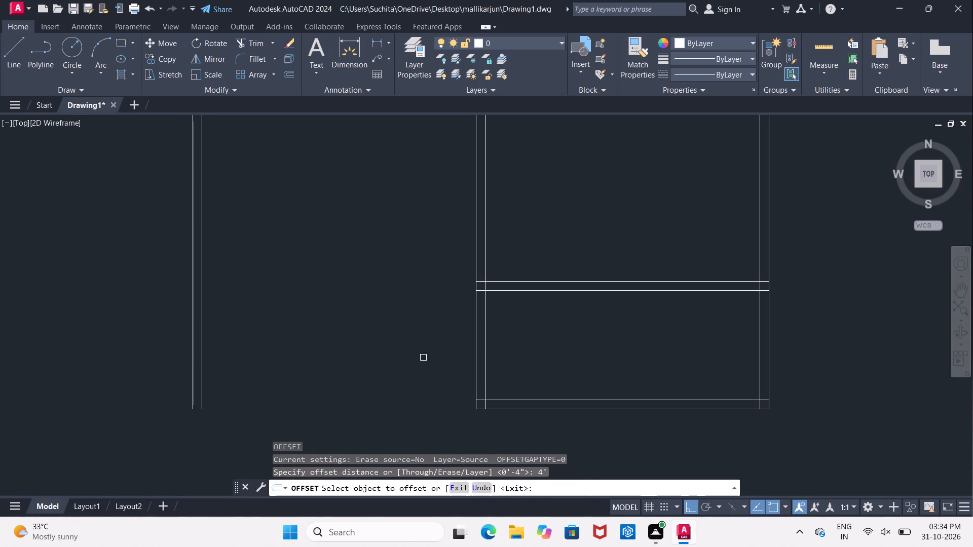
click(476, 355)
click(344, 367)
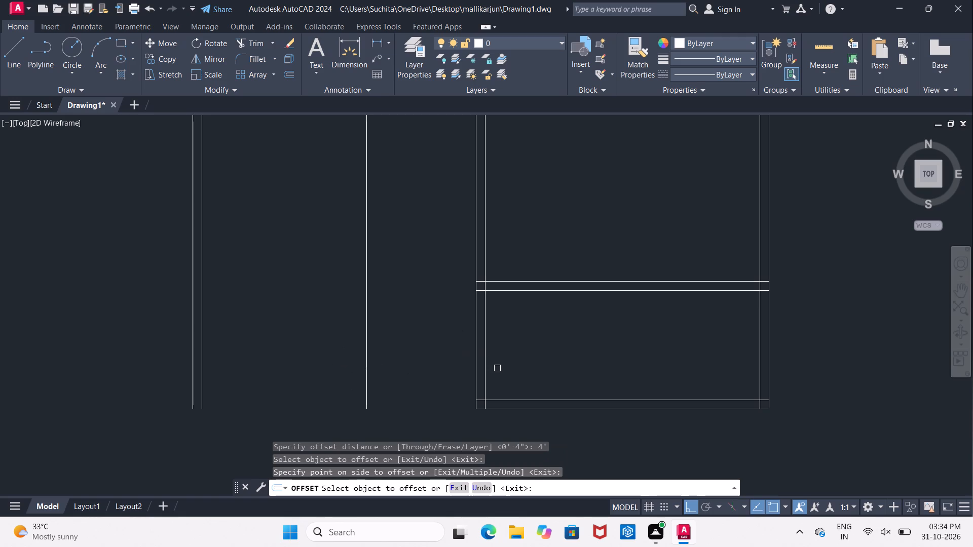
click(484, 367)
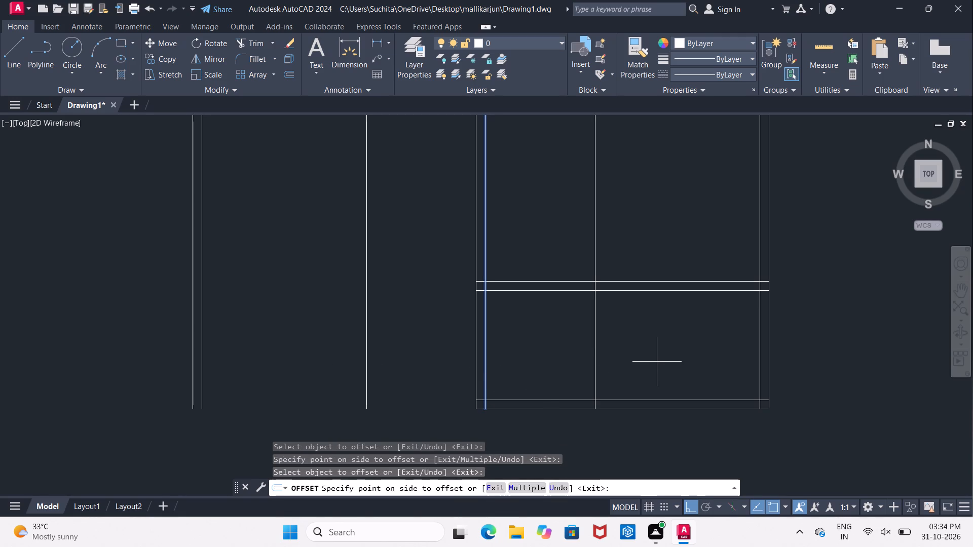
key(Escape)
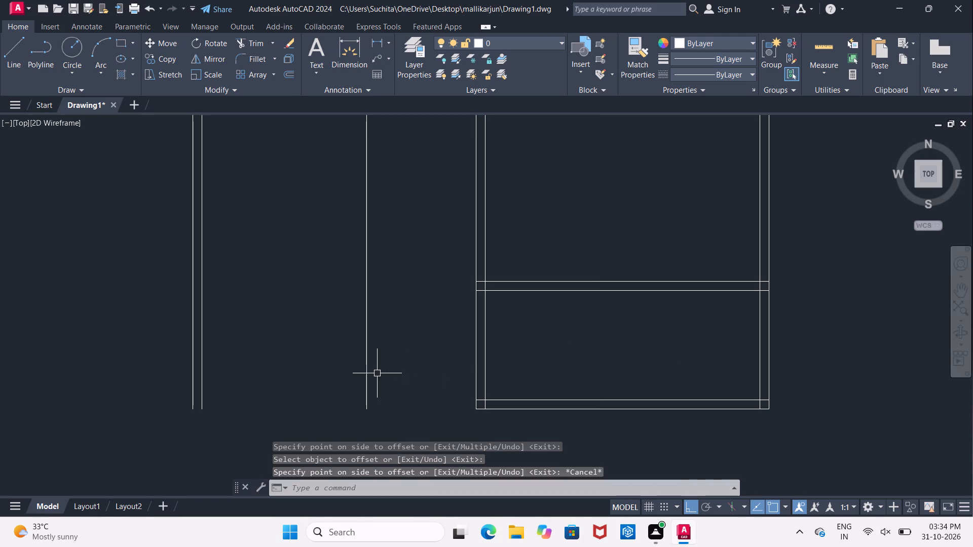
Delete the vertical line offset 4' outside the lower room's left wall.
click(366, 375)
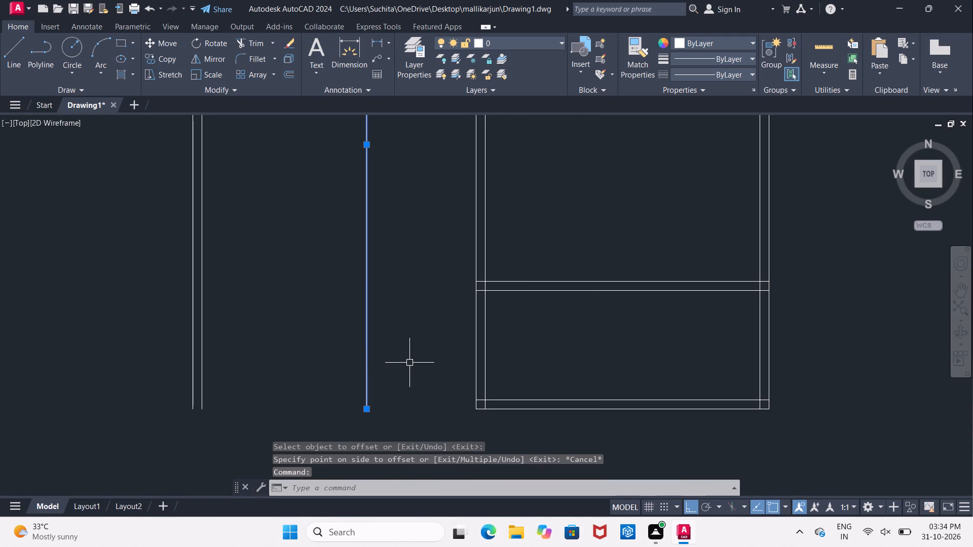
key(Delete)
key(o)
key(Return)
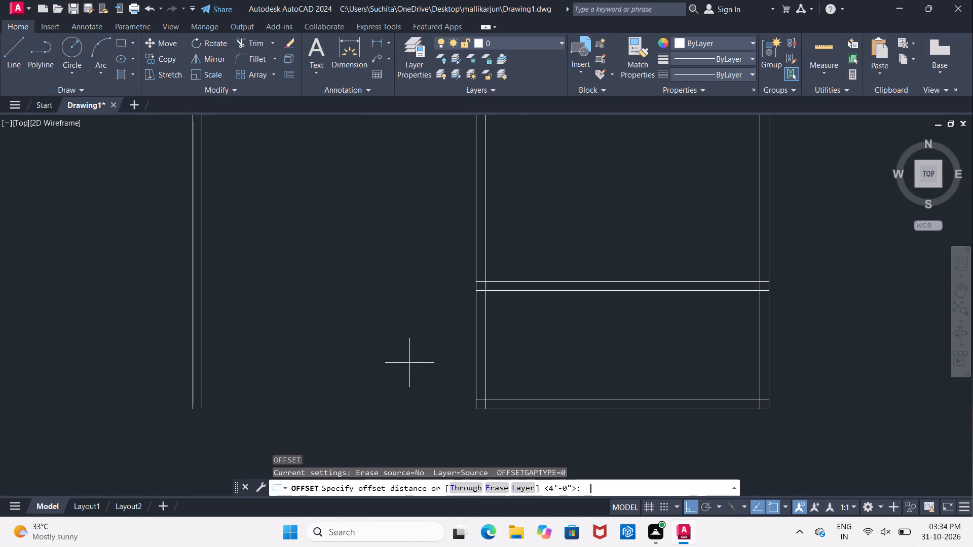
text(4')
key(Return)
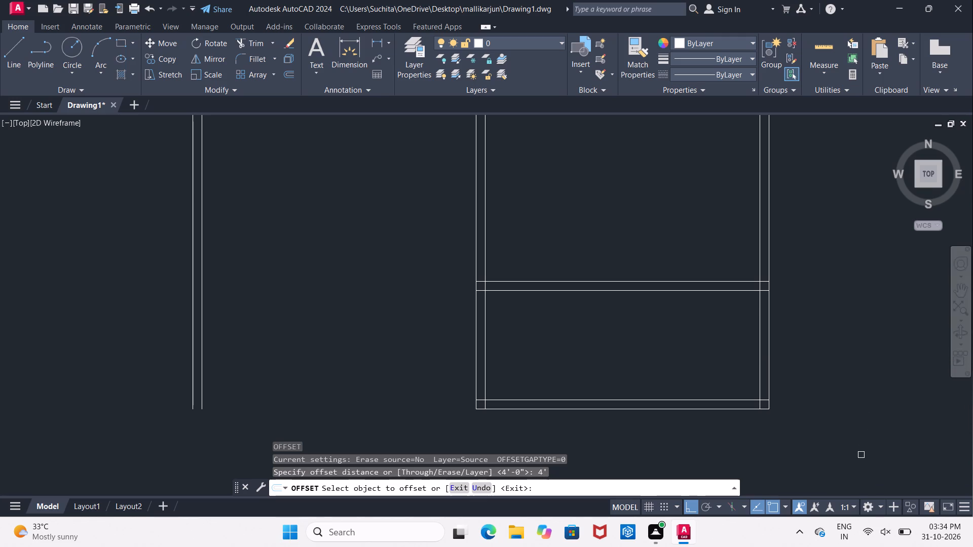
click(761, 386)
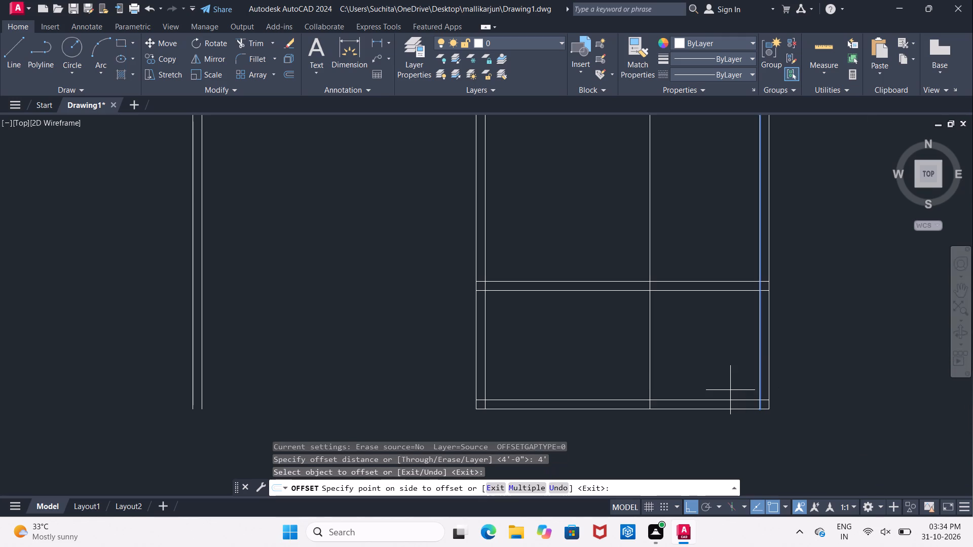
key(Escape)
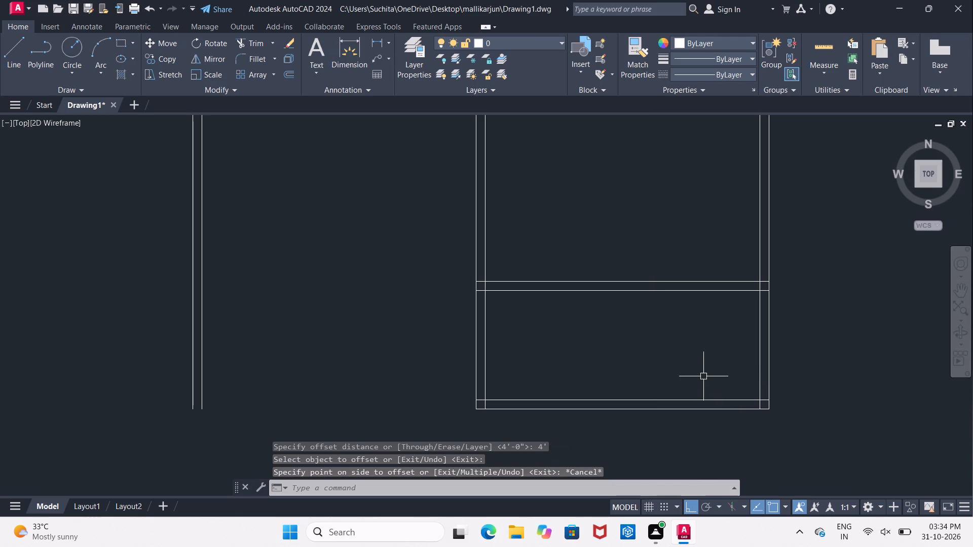
Offset the inner line of the lower room's right wall 3' to the left.
key(o)
key(Return)
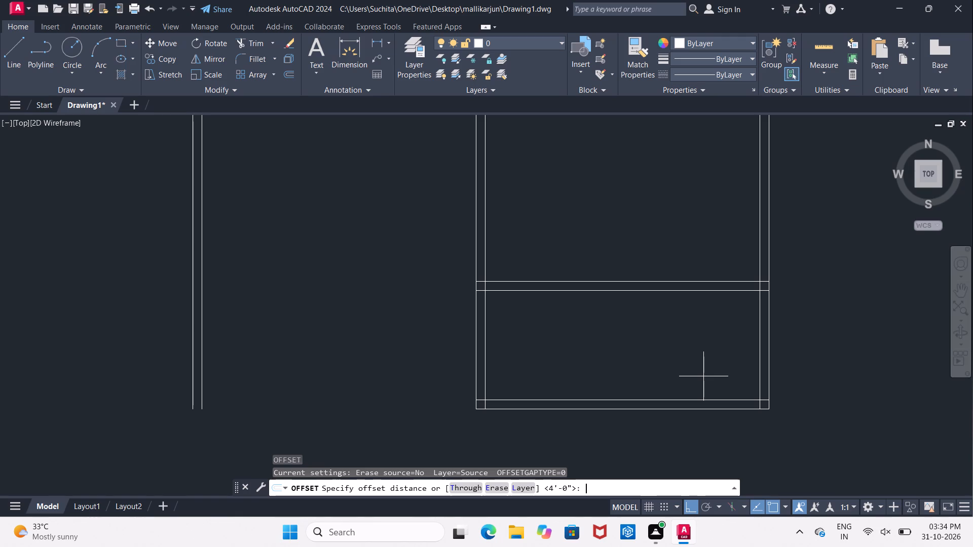
text(3')
key(Return)
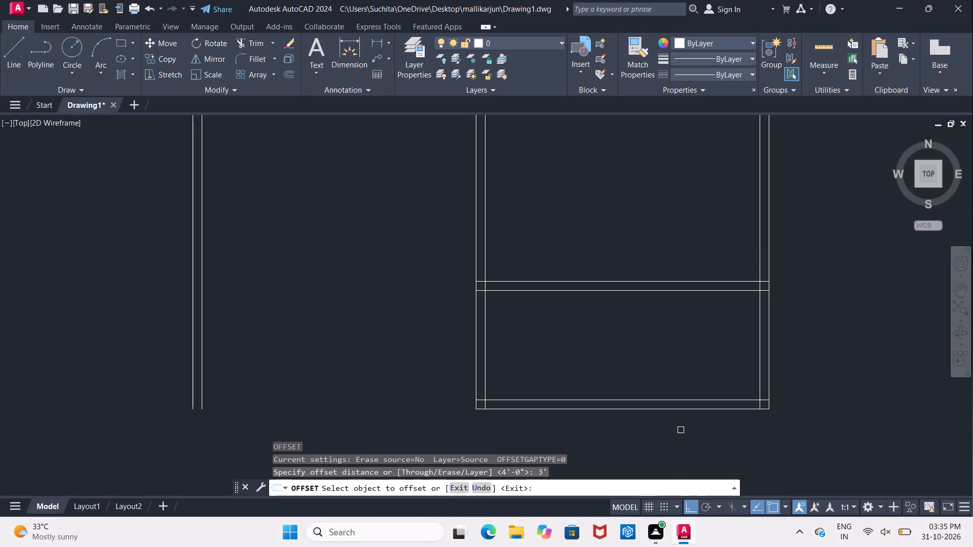
click(759, 382)
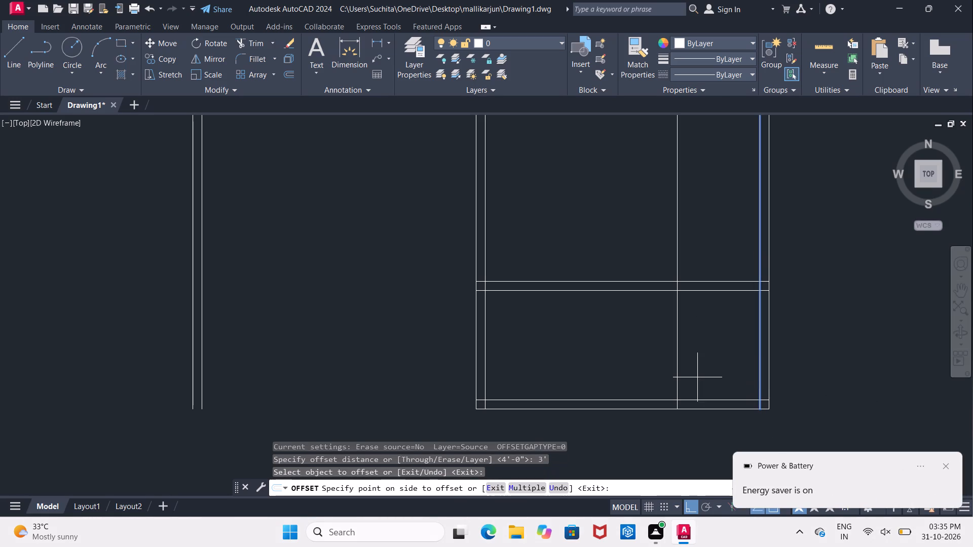
click(697, 377)
key(Return)
Offset the new vertical line inside the room 4" to the left to form a partition wall.
key(Return)
text(4")
key(Return)
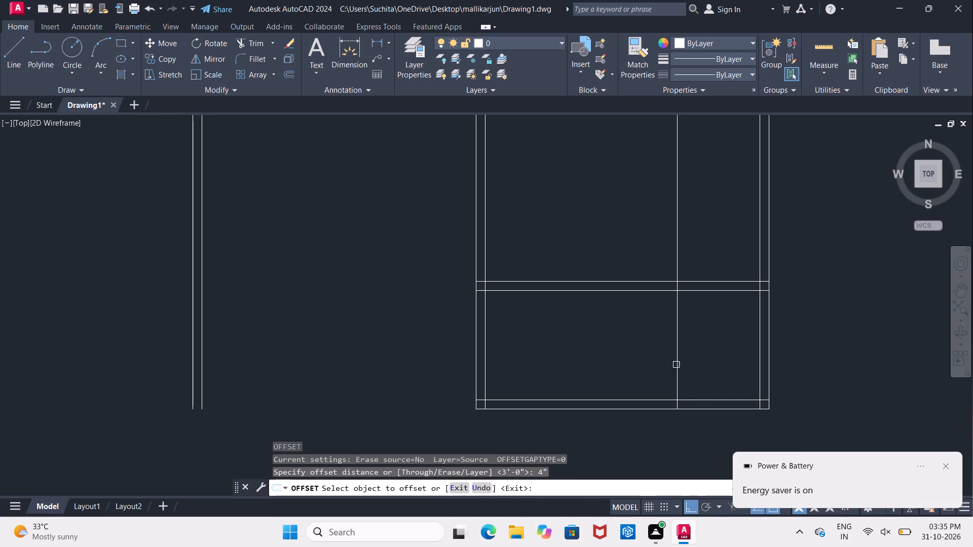
click(676, 365)
click(563, 351)
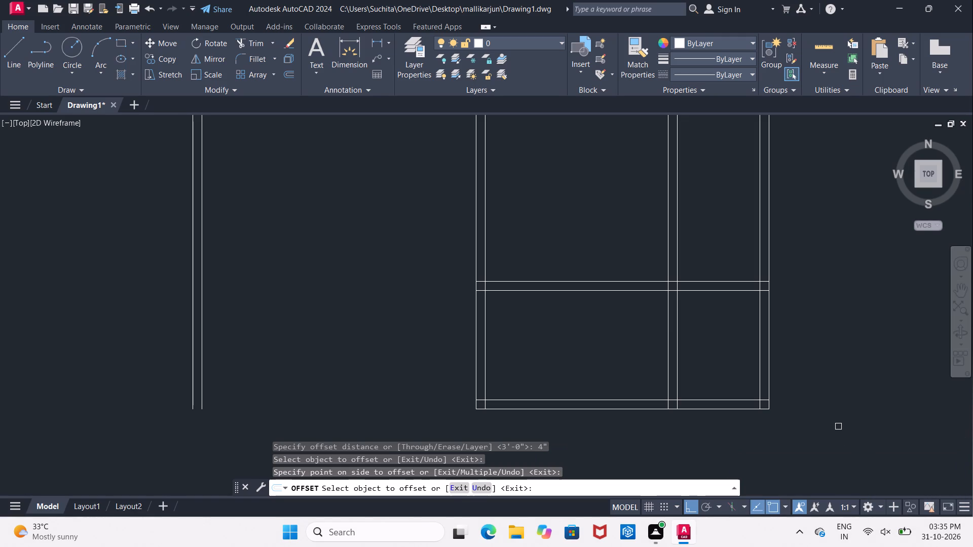
key(Escape)
middle_drag(823, 406, 782, 393)
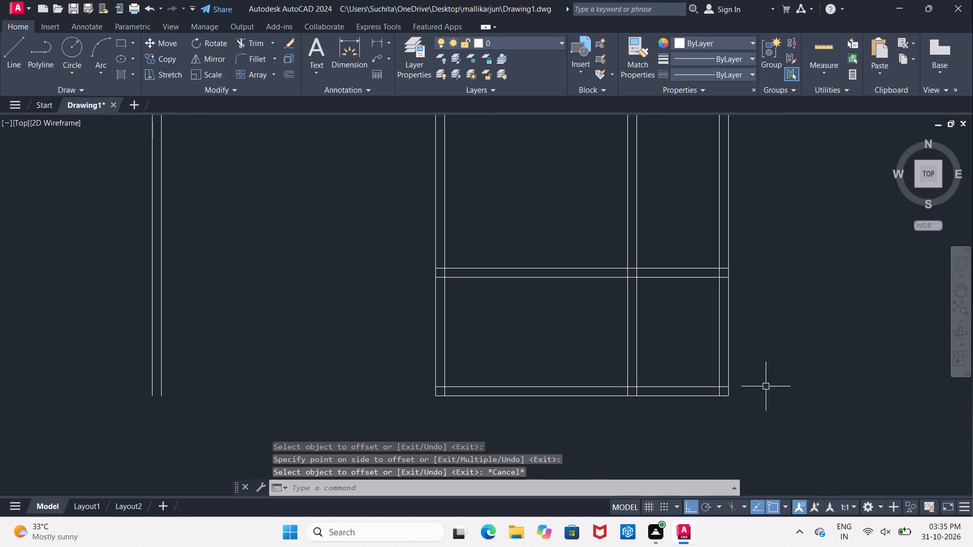
middle_click(659, 334)
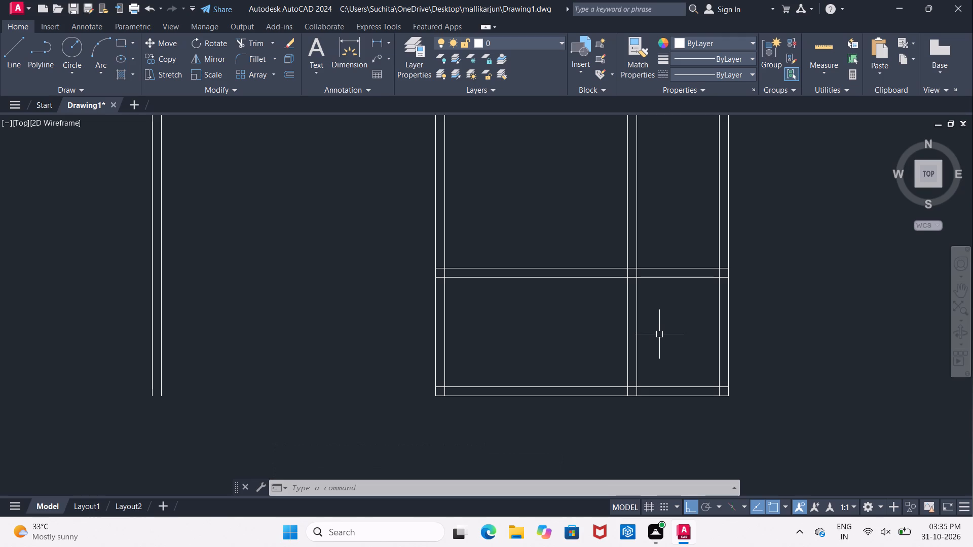
key(Escape)
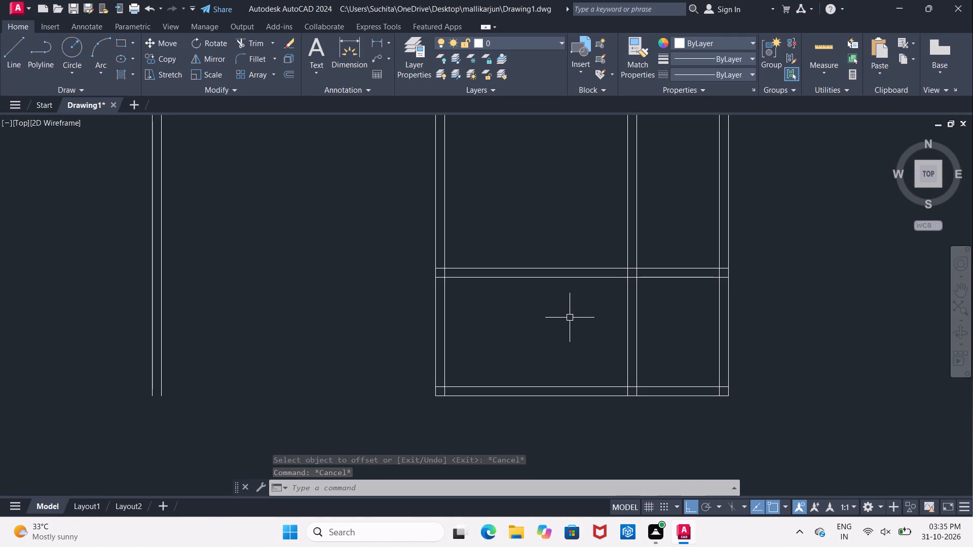
key(Escape)
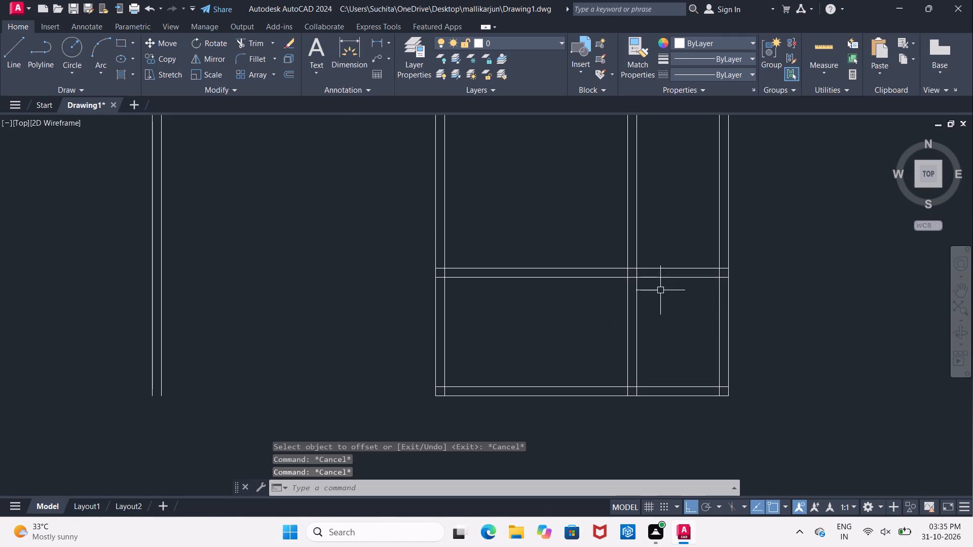
Delete the two vertical partition lines inside the right-hand rooms, near the right wall.
scroll(660, 289, down, 1)
scroll(651, 298, up, 1)
click(642, 303)
click(631, 314)
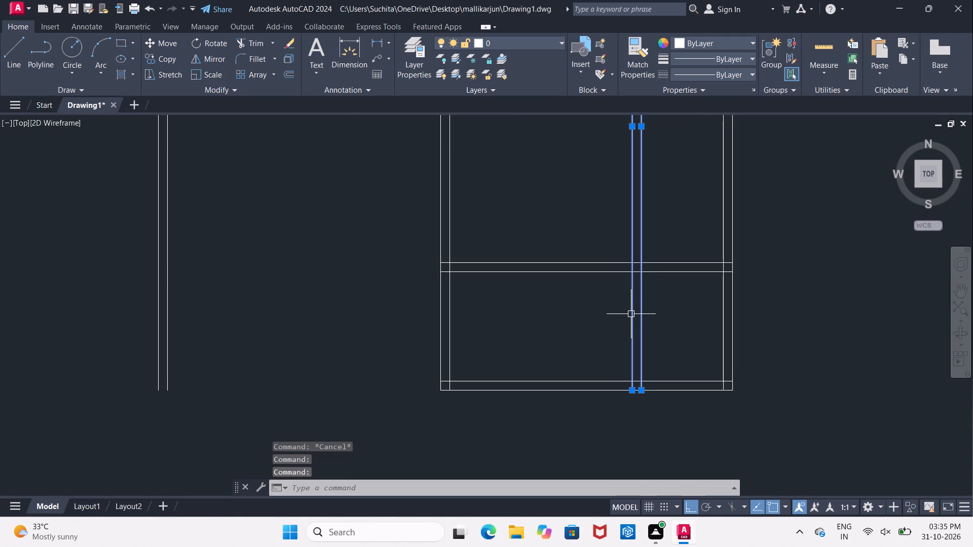
key(Delete)
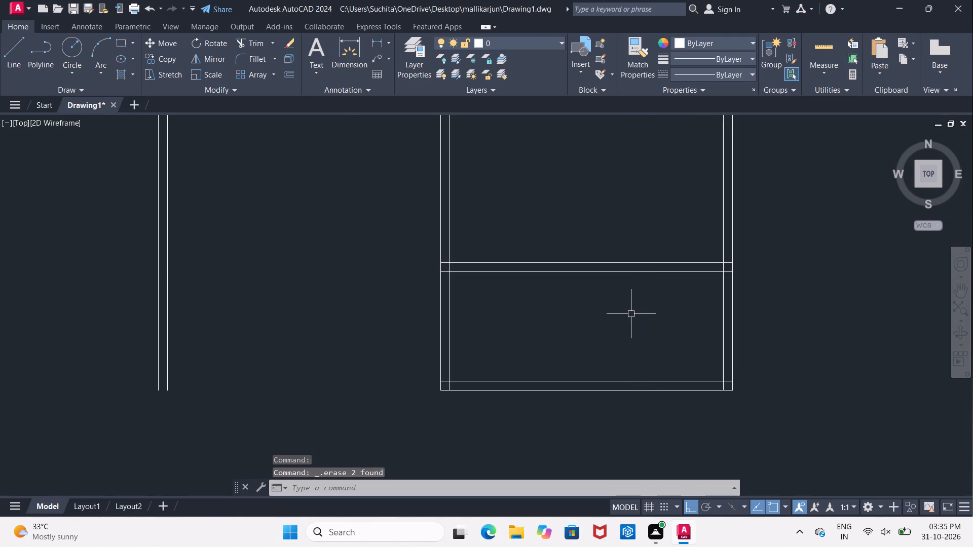
Offset the lower line of the cross wall 2' downward inside the lowest room.
key(o)
key(Return)
key(2)
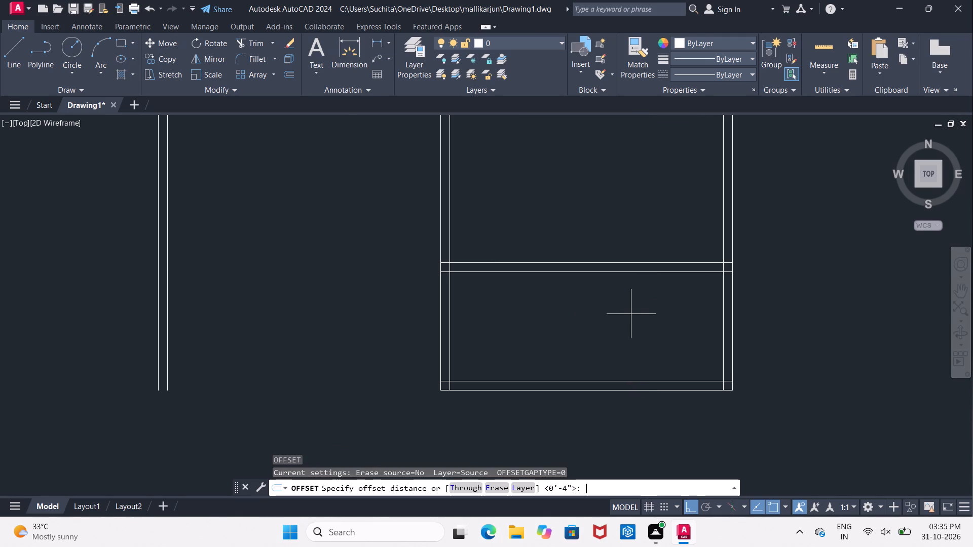
key(apostrophe)
key(Return)
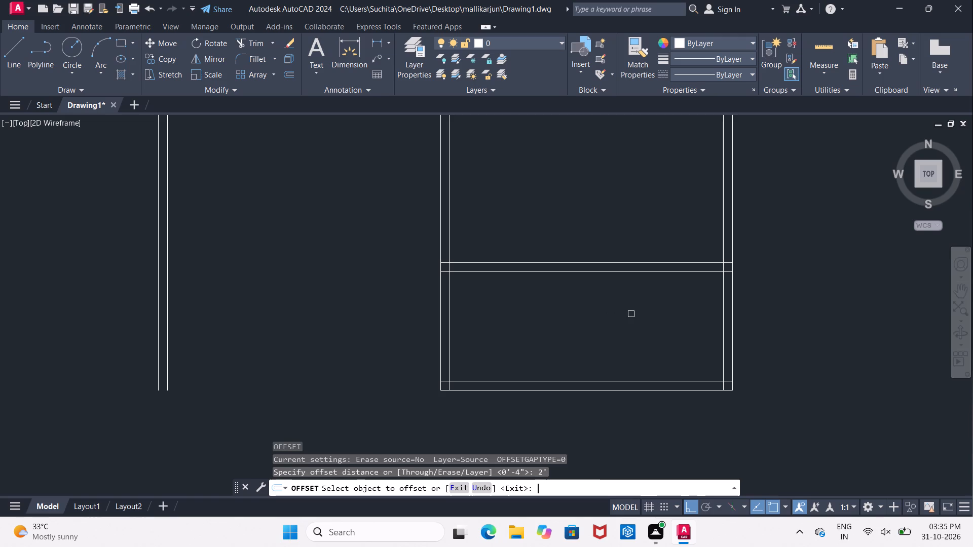
click(643, 273)
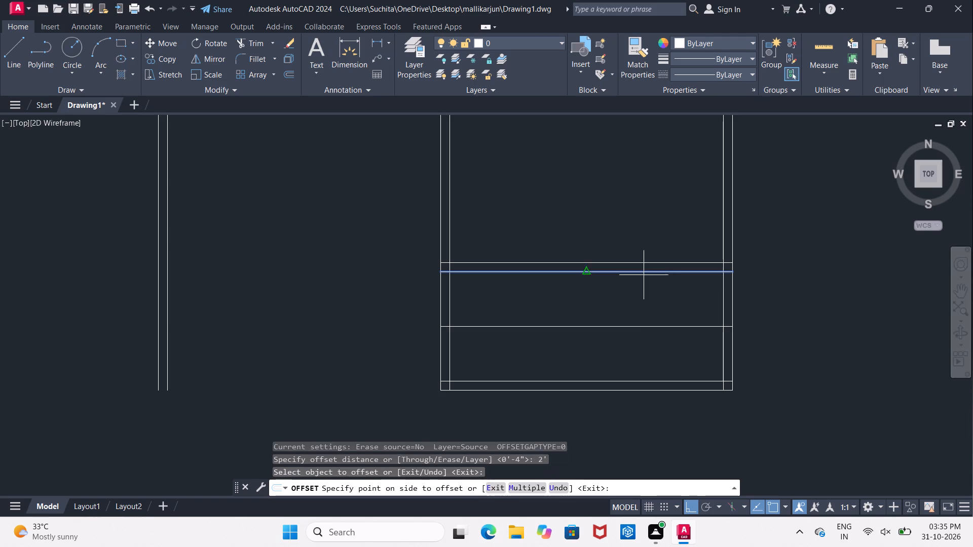
click(656, 312)
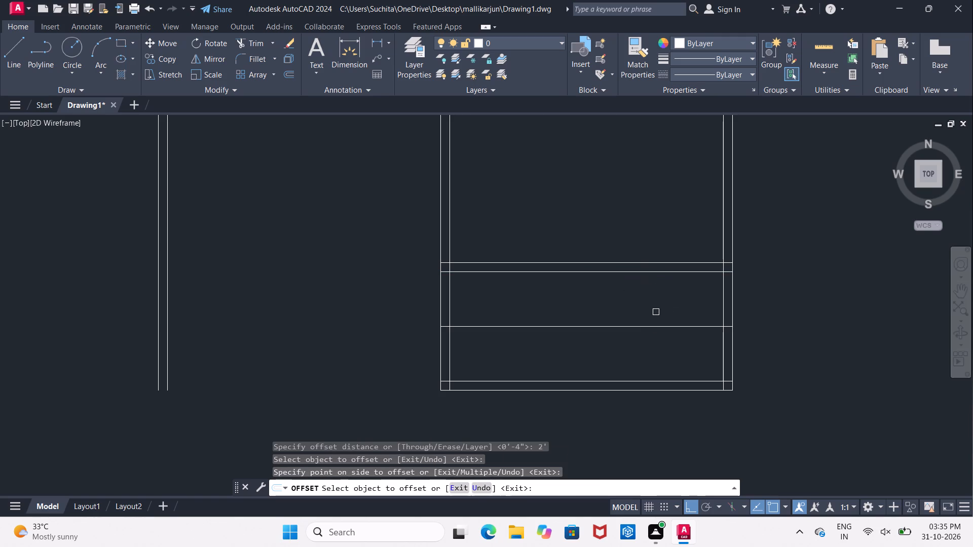
key(Return)
Offset the new horizontal line 4" downward to form a second cross wall.
key(Return)
text(4")
key(Return)
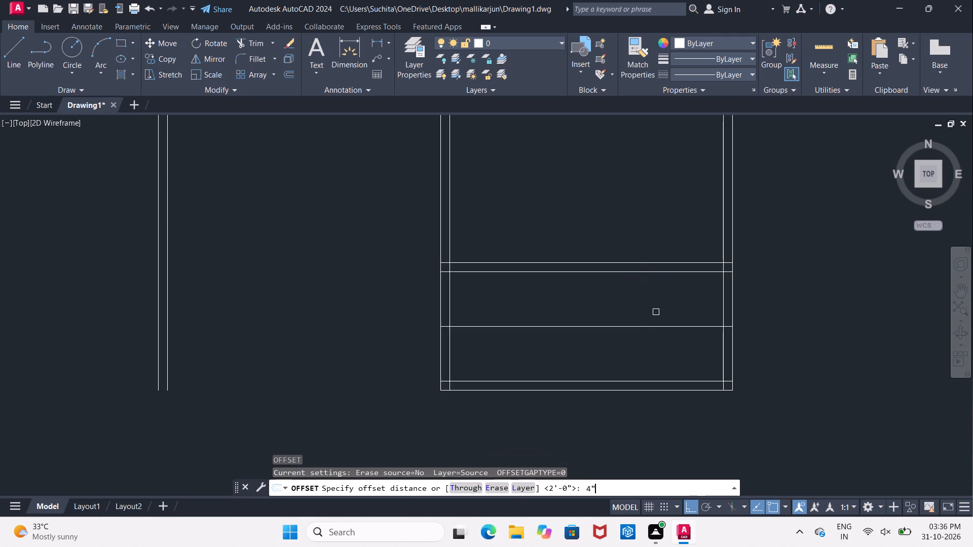
click(646, 328)
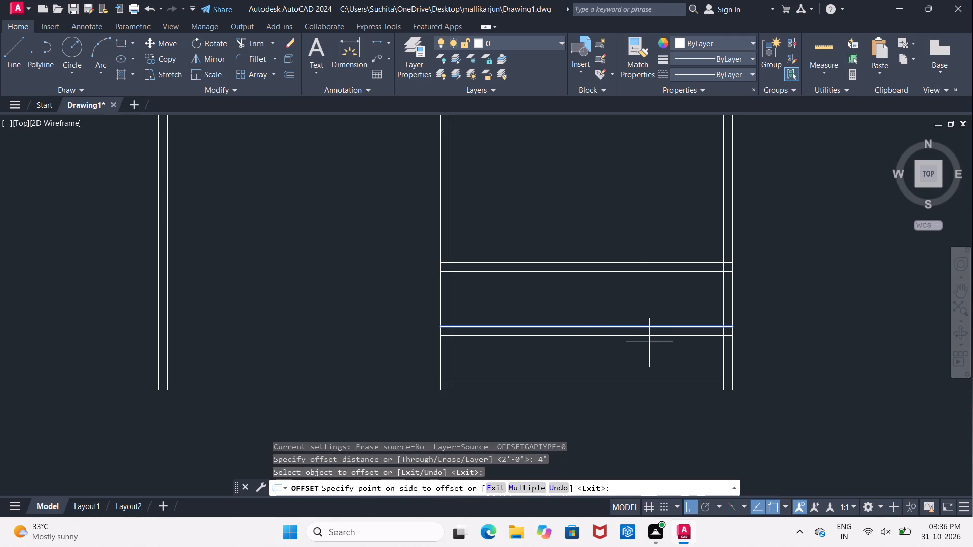
click(650, 343)
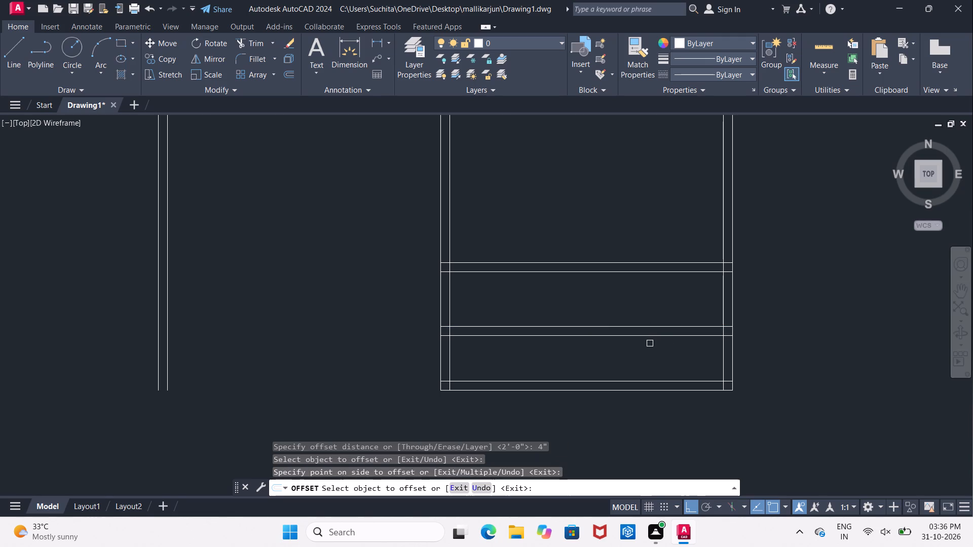
click(720, 304)
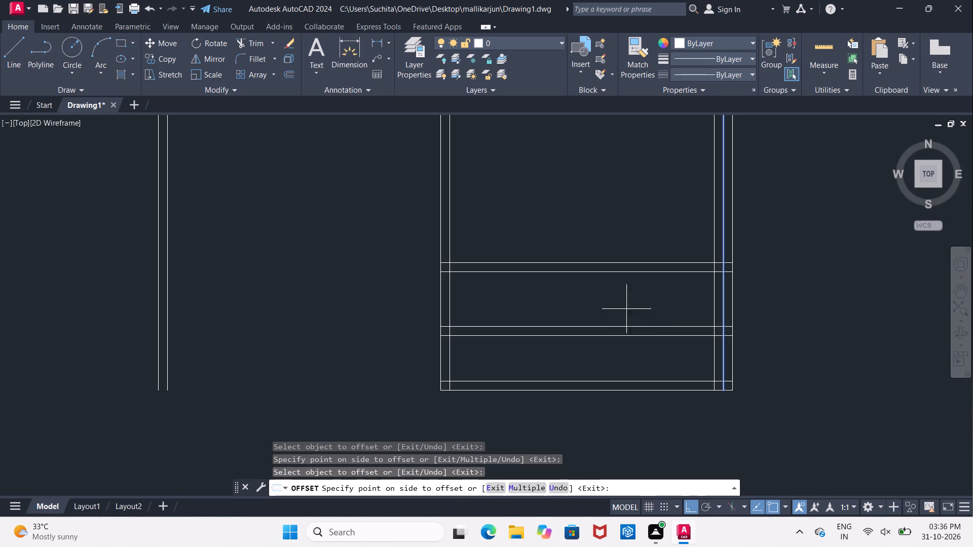
key(Escape)
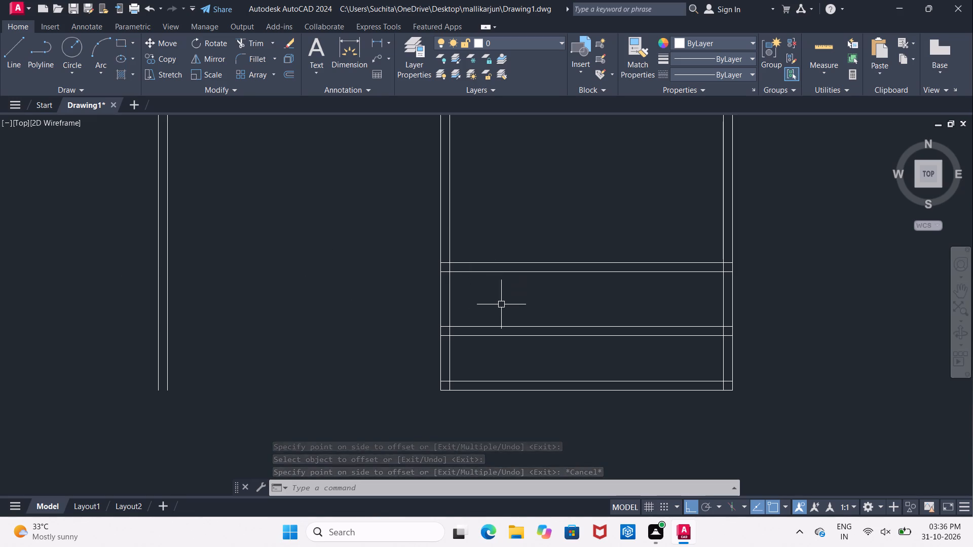
key(Escape)
Extend both lines of the upper cross wall leftward to the outer line of the plan's far-left wall.
key(e)
key(x)
key(space)
key(space)
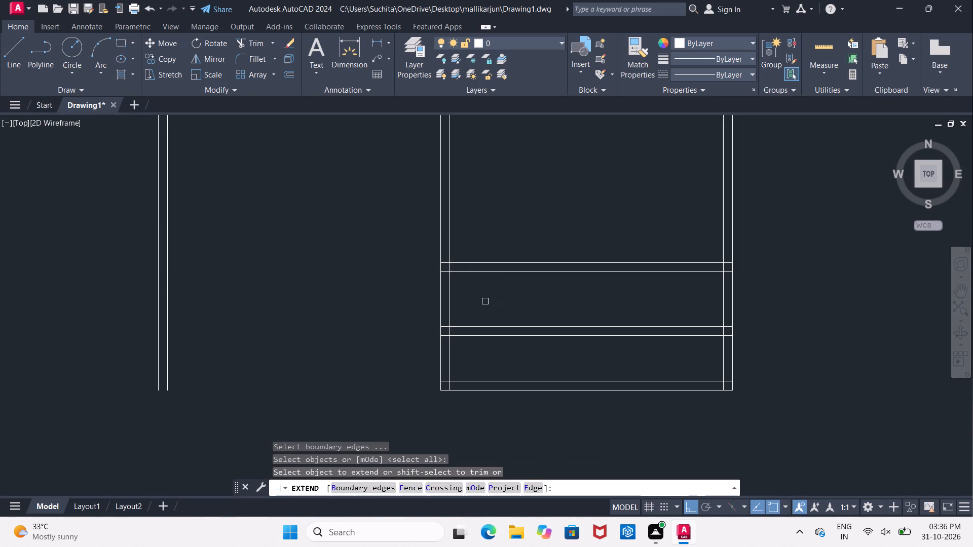
click(473, 273)
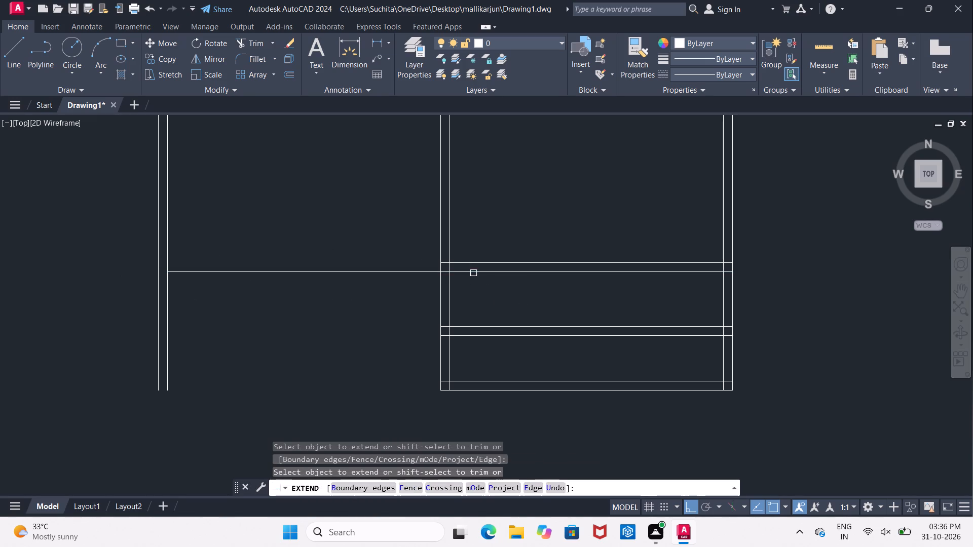
click(292, 267)
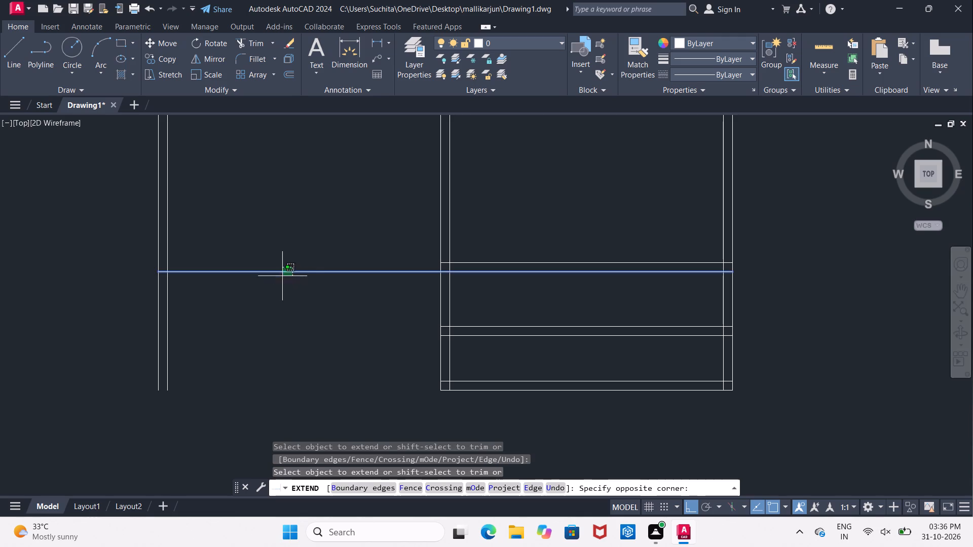
drag(280, 274, 279, 280)
click(467, 264)
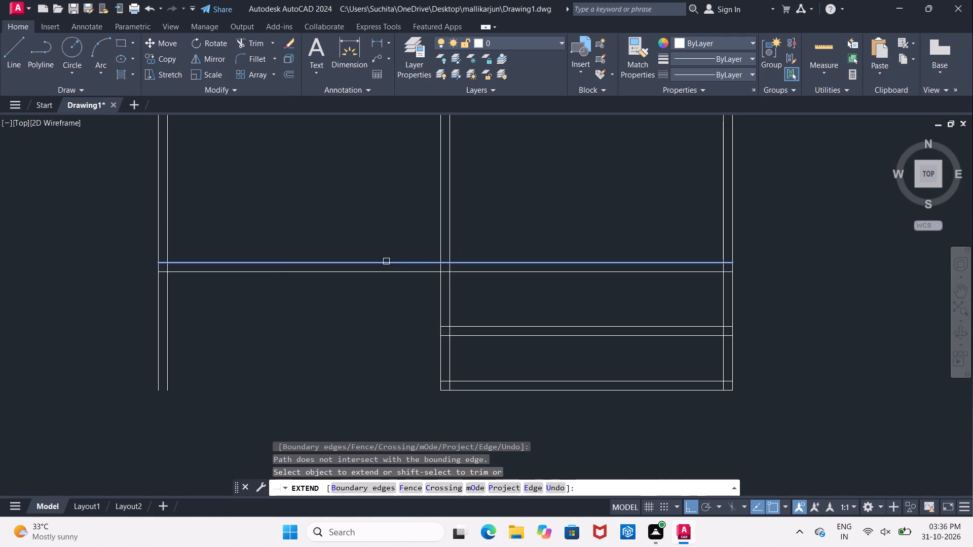
click(386, 261)
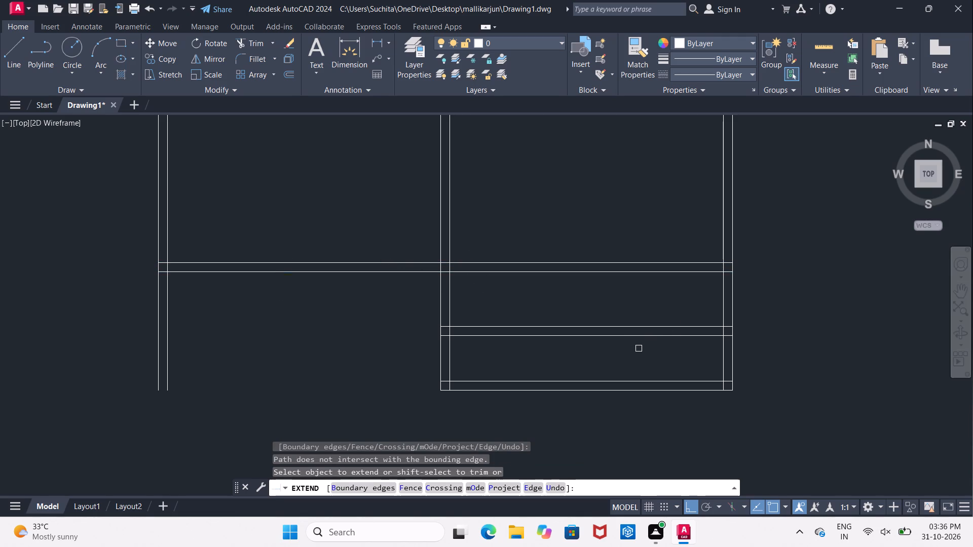
middle_drag(592, 315, 540, 315)
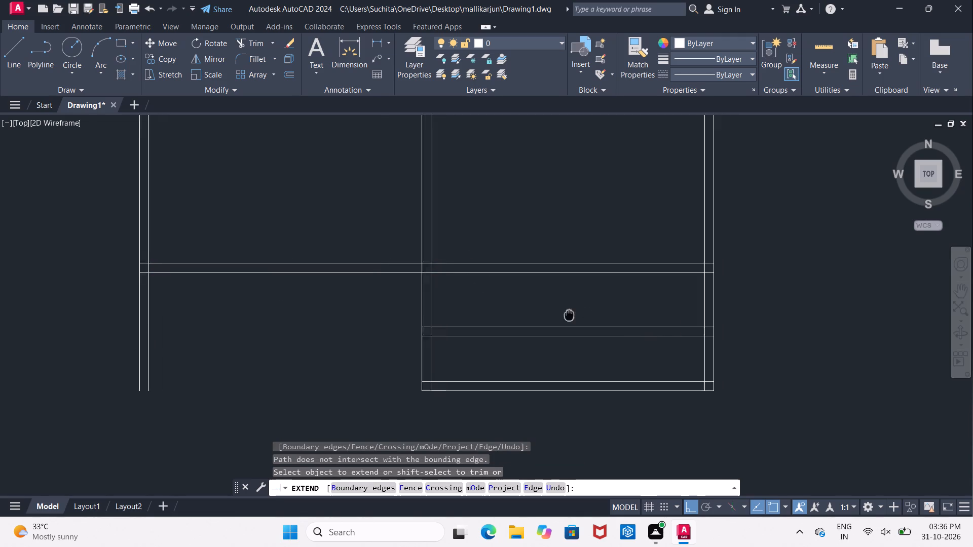
middle_drag(540, 315, 399, 306)
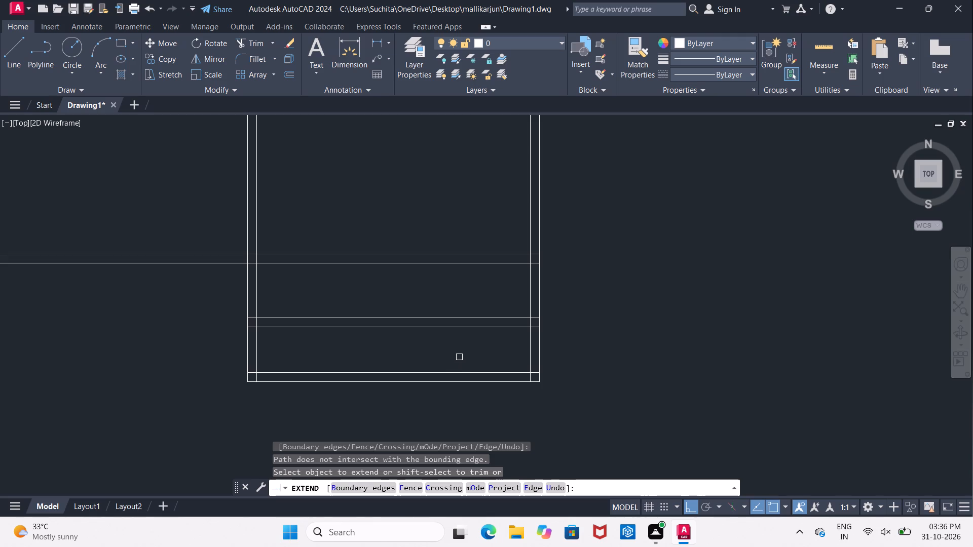
key(Escape)
Offset the inner line of the lower room's right wall 3' to the left.
key(o)
key(Return)
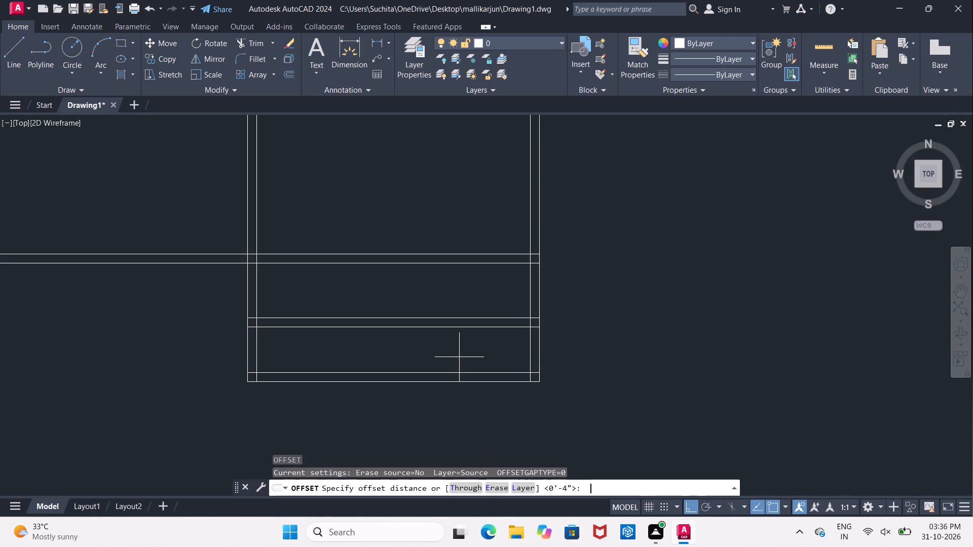
key(3)
key(apostrophe)
key(Return)
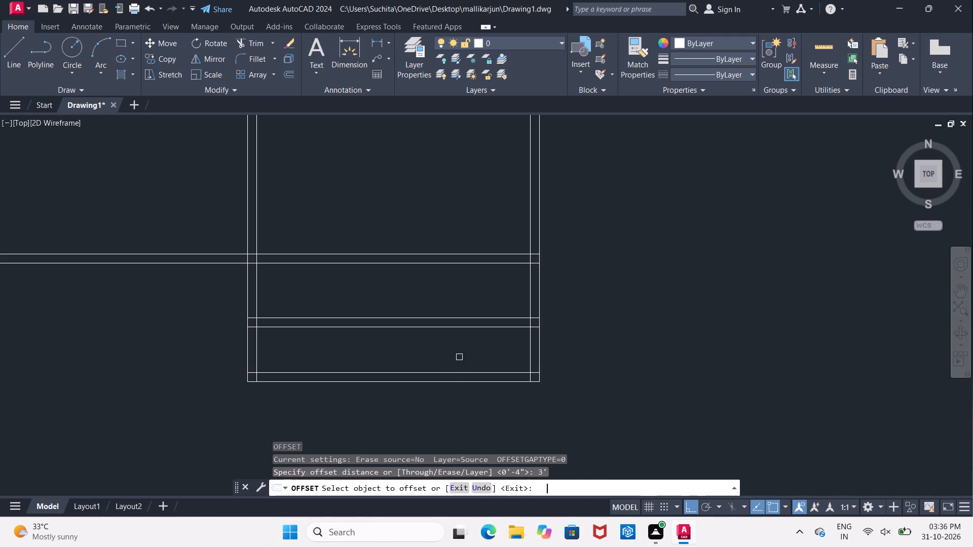
click(531, 358)
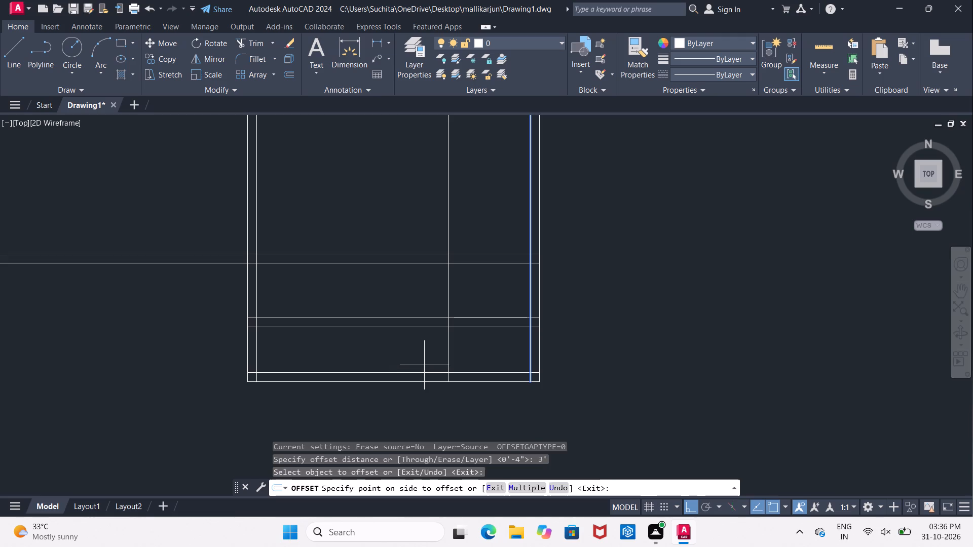
click(423, 363)
key(Return)
Offset the new vertical line 4" to the left to form a partition wall.
key(Return)
text(4")
key(Return)
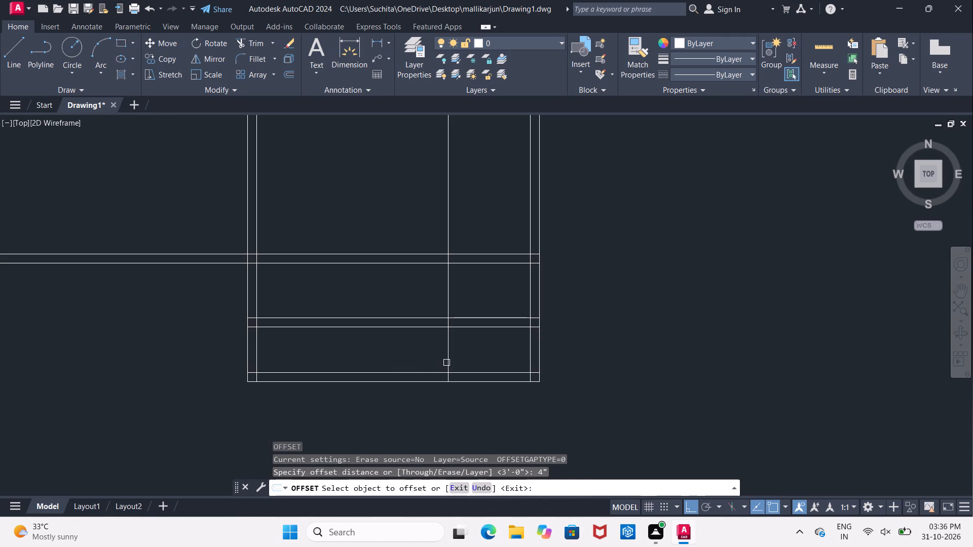
click(447, 363)
click(424, 363)
key(Escape)
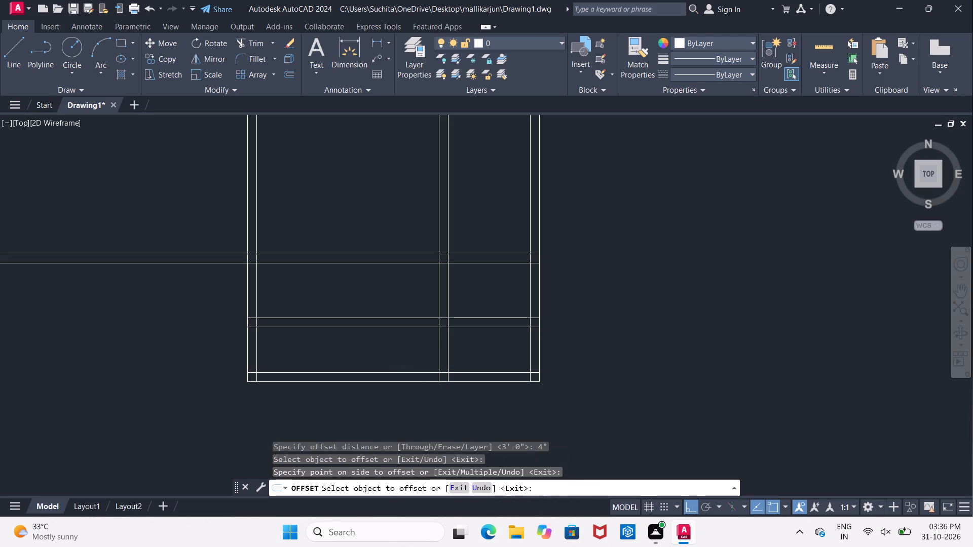
Trim the partition lines above both cross walls, and the upper cross wall's lines between the room's left wall and the partition.
text(TR)
key(space)
key(space)
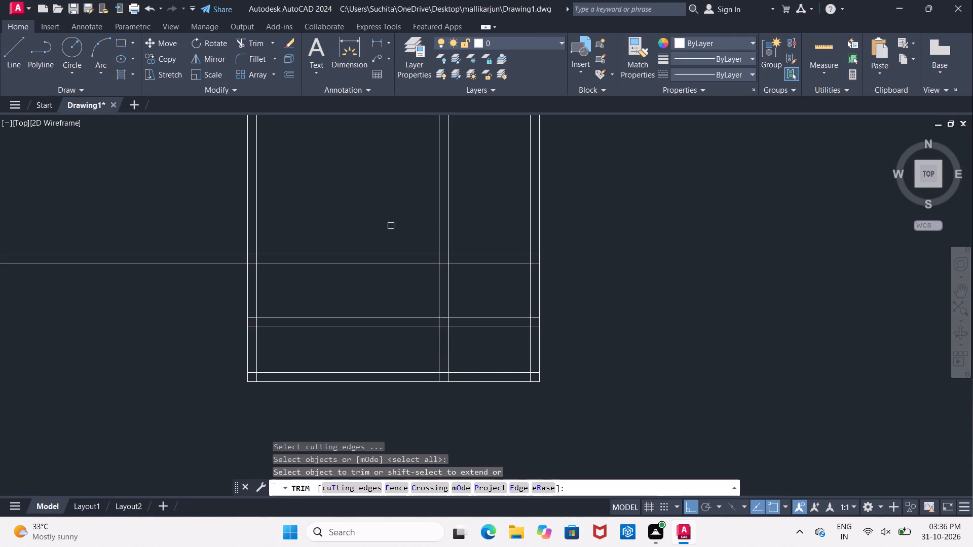
drag(390, 223, 395, 224)
click(467, 230)
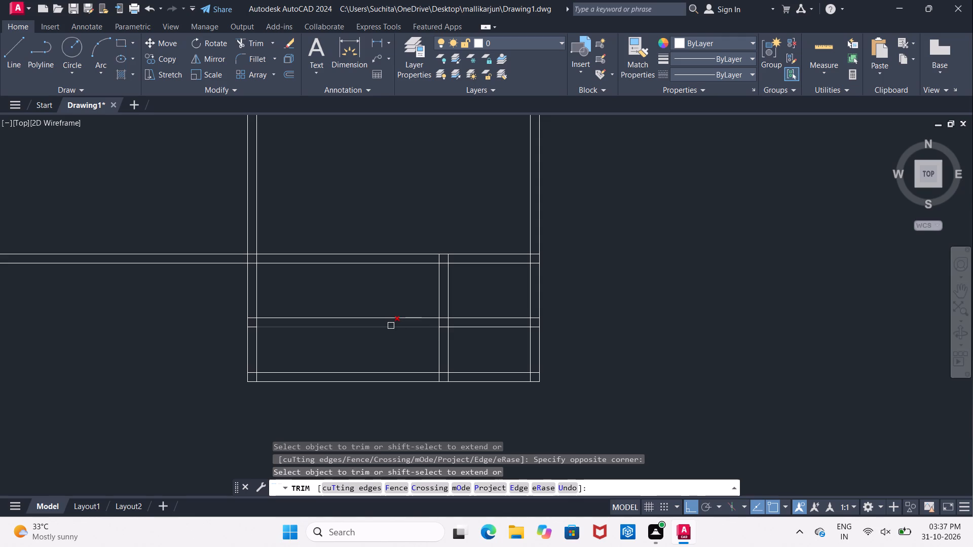
click(409, 286)
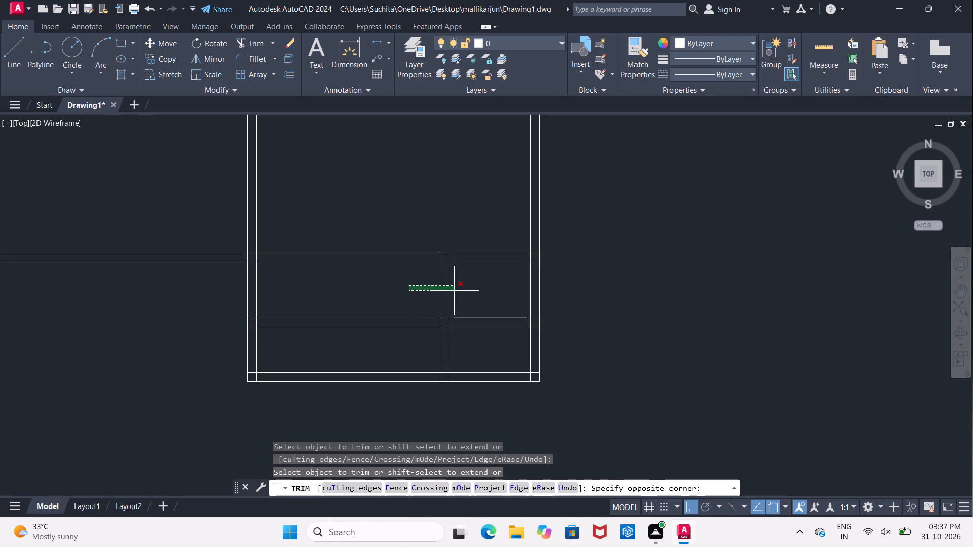
click(454, 291)
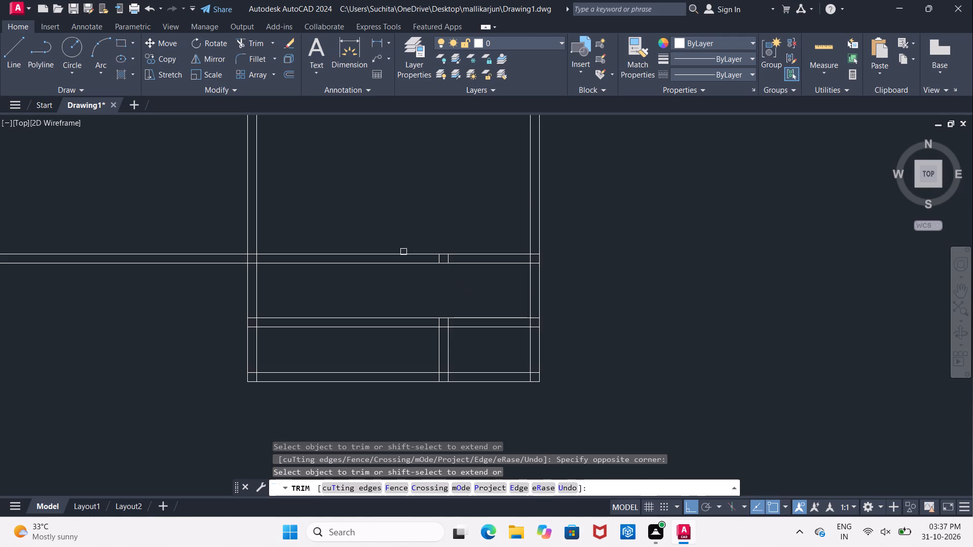
drag(403, 243, 407, 271)
click(414, 301)
key(Escape)
Delete the four leftover lines of the upper cross wall and partition beside the right wall.
scroll(428, 278, up, 2)
click(468, 236)
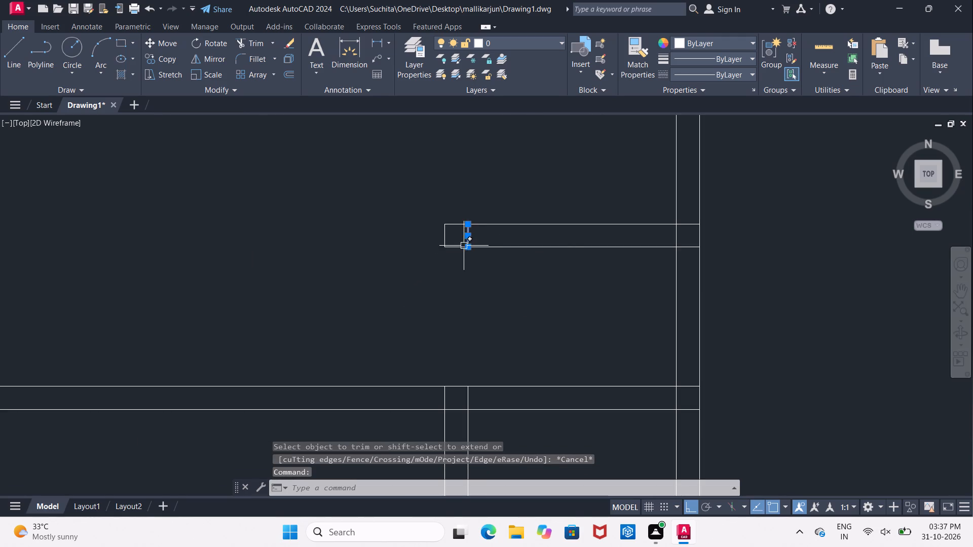
click(462, 248)
click(458, 226)
click(447, 238)
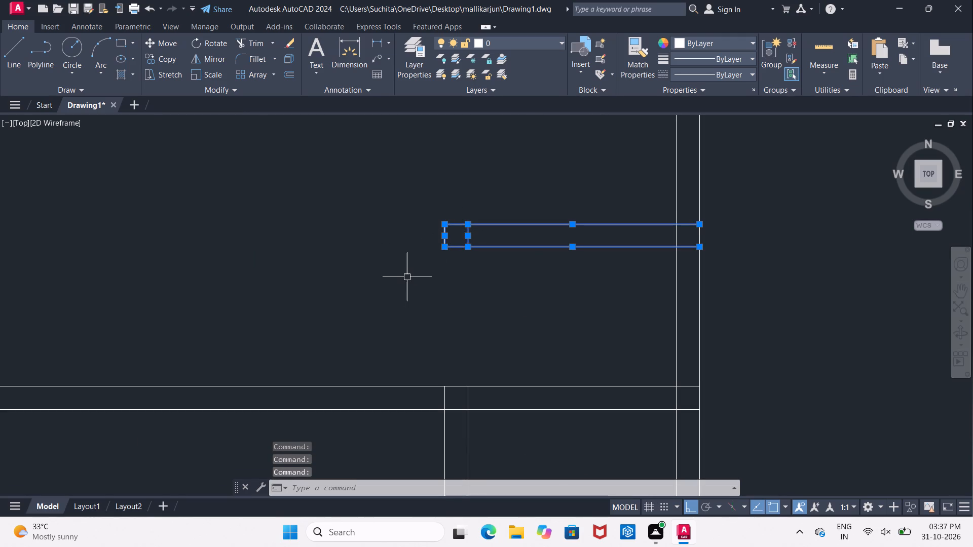
key(Delete)
Extend both lines of the left room's cross wall through the lowest room to the outer line of its right wall.
scroll(399, 283, down, 3)
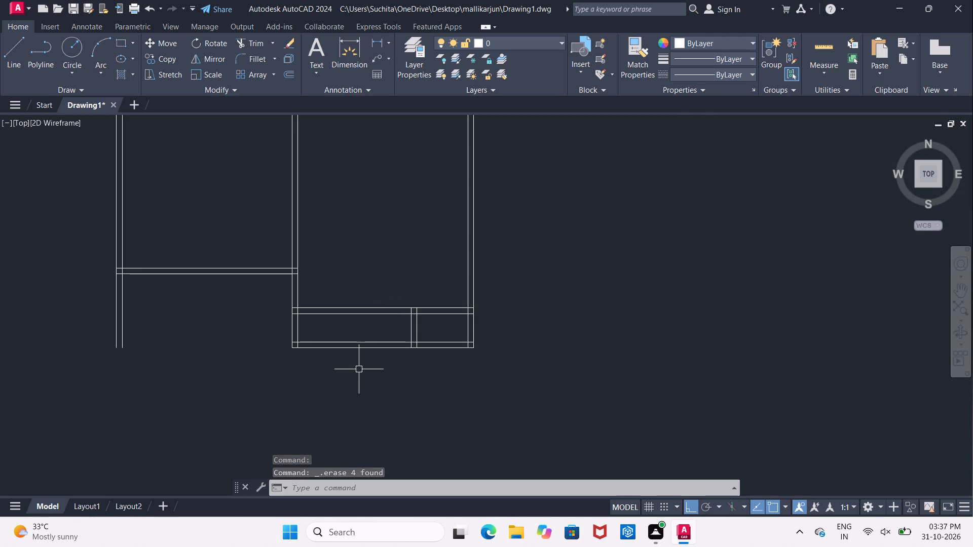
scroll(387, 329, up, 1)
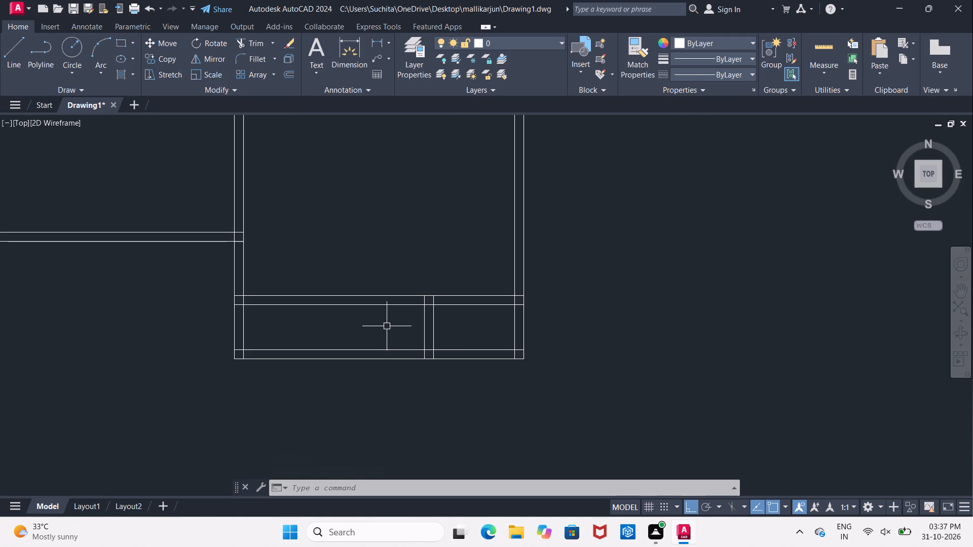
key(Escape)
text(EX)
key(space)
key(space)
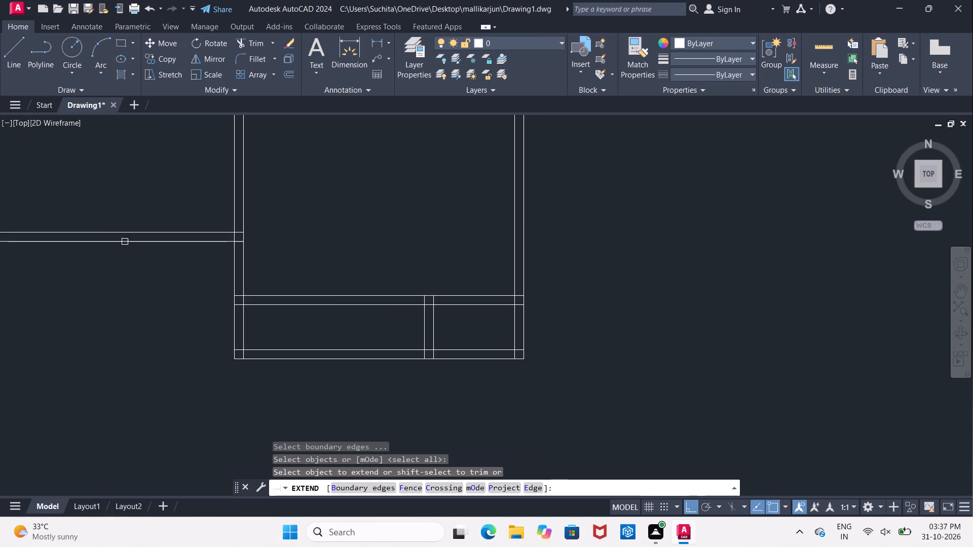
click(184, 242)
click(320, 242)
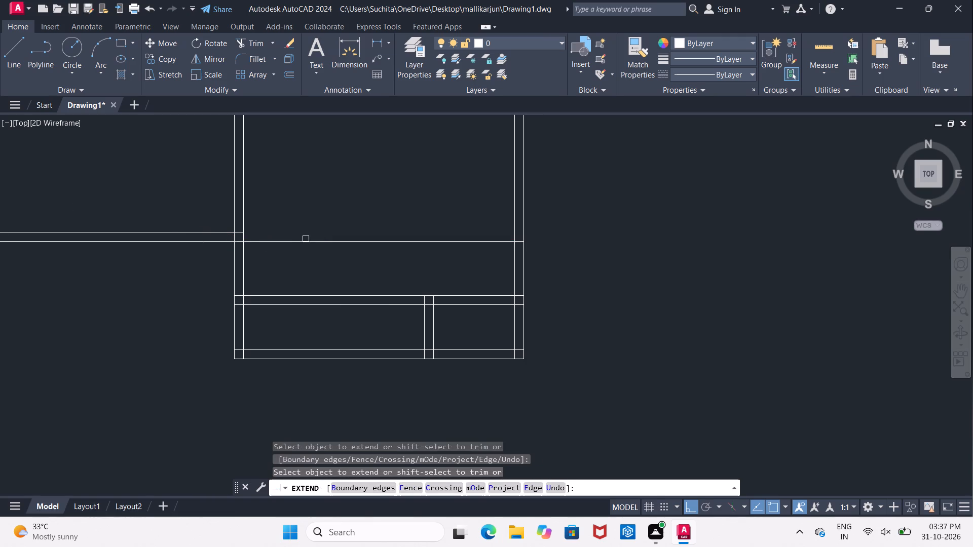
click(218, 233)
click(219, 233)
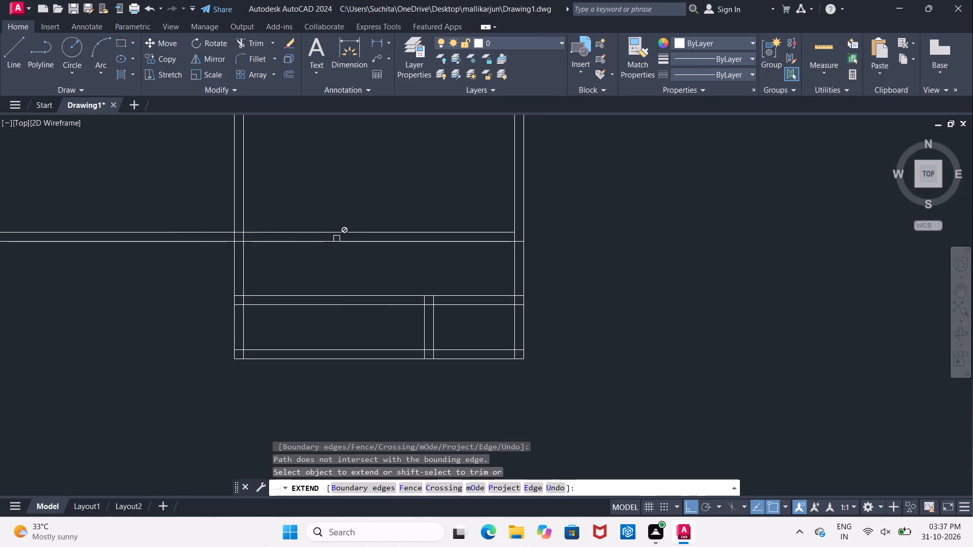
click(343, 235)
scroll(353, 230, down, 3)
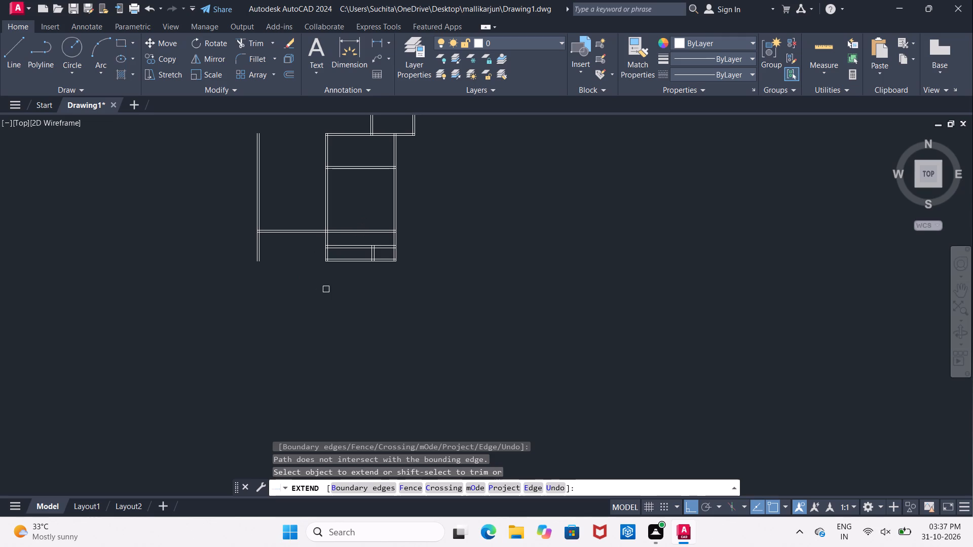
scroll(328, 304, up, 2)
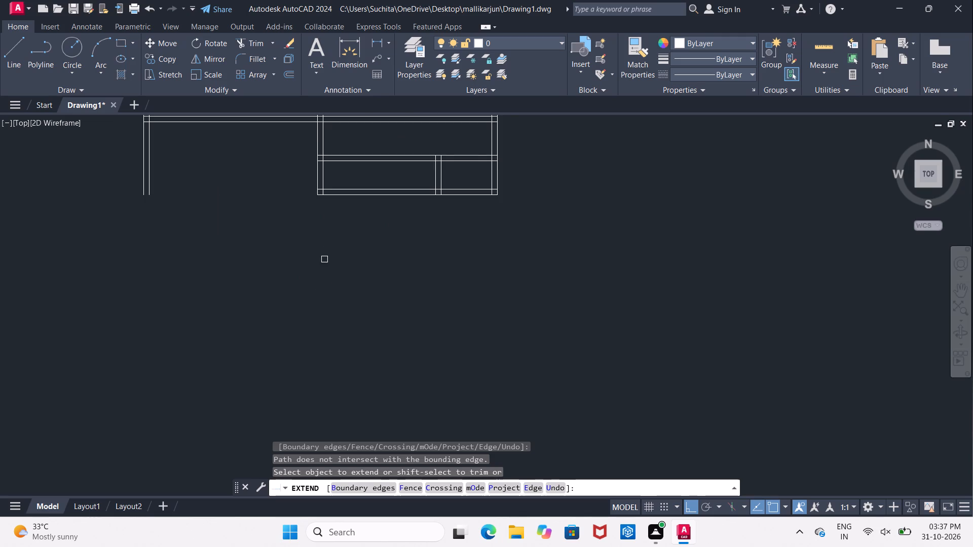
middle_drag(324, 258, 267, 338)
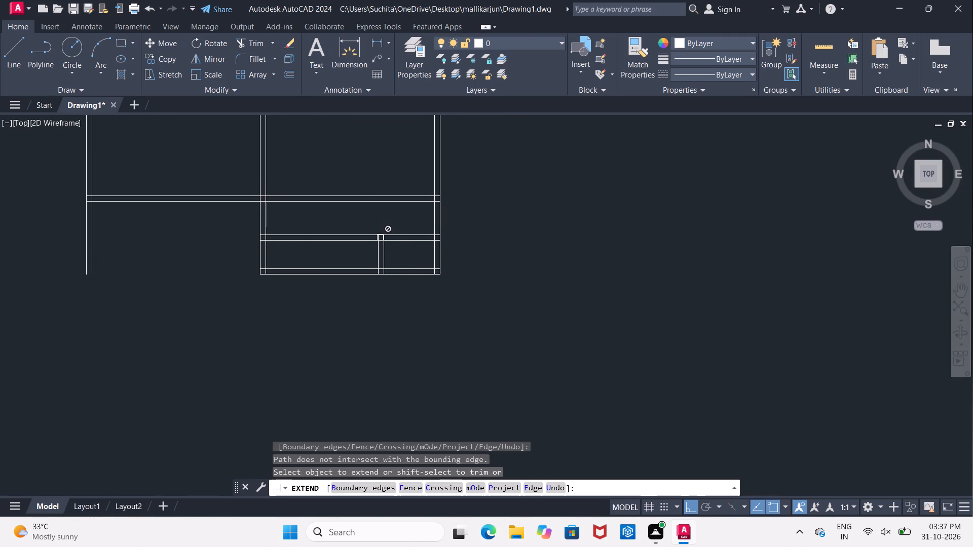
scroll(380, 239, up, 1)
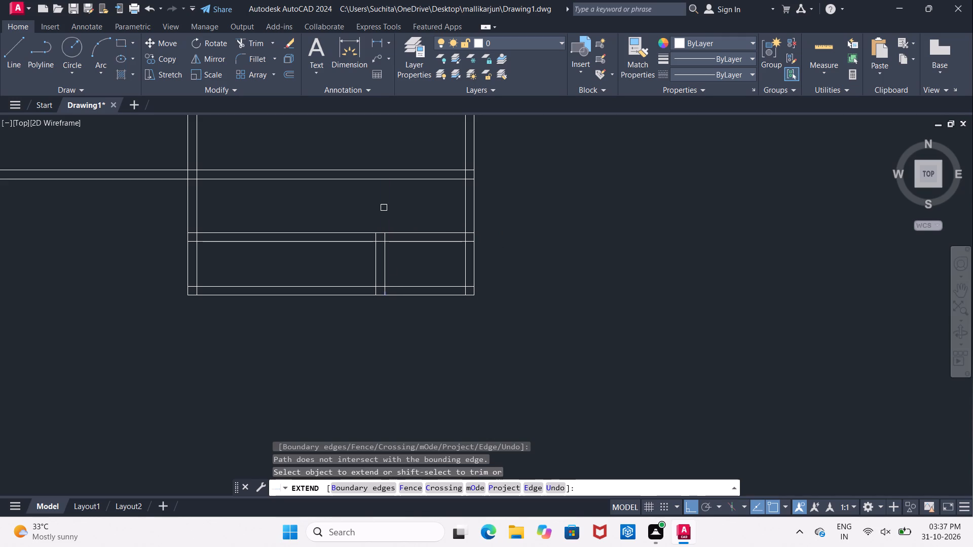
middle_drag(382, 213, 386, 358)
scroll(385, 355, down, 2)
scroll(385, 350, up, 2)
middle_drag(382, 305, 376, 179)
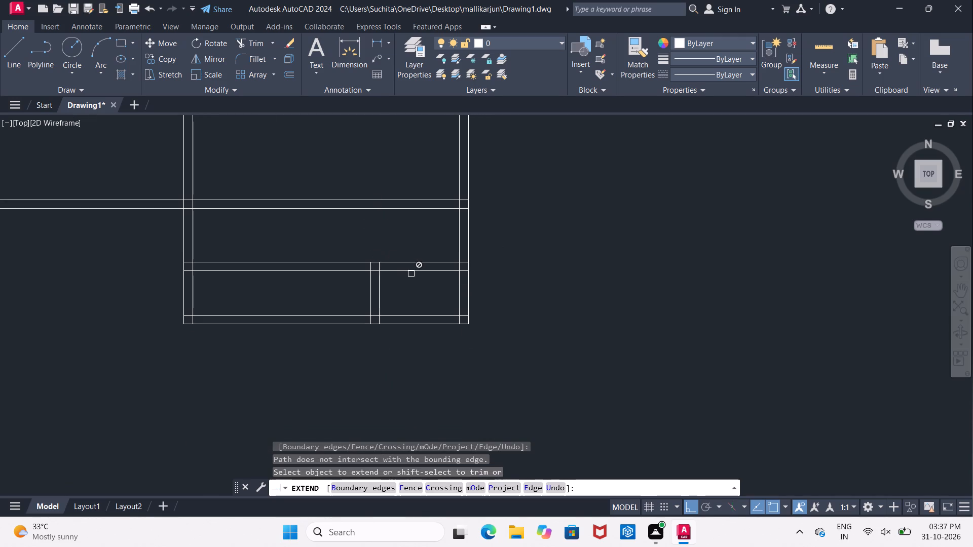
scroll(380, 286, up, 1)
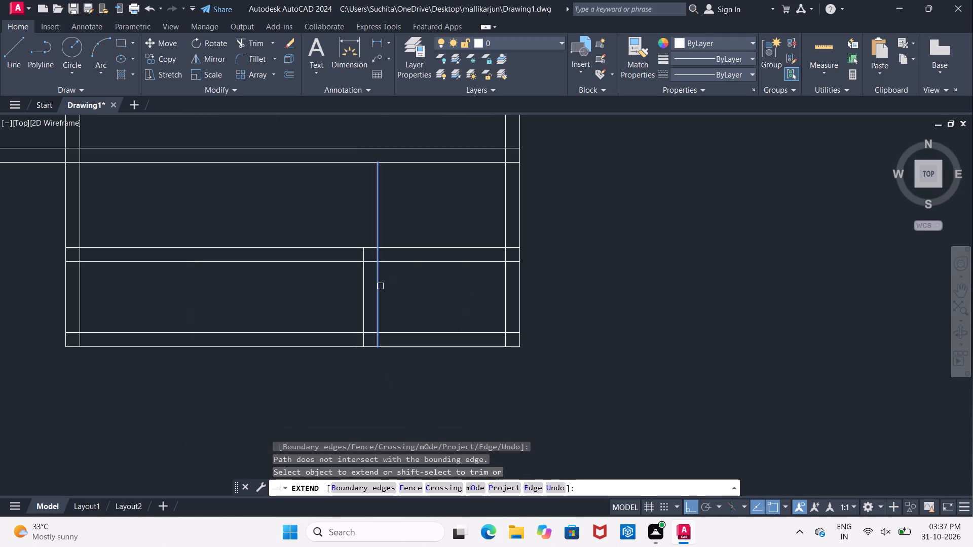
key(Escape)
Select the two horizontal lines of the cross wall at the top of the short partition.
click(404, 243)
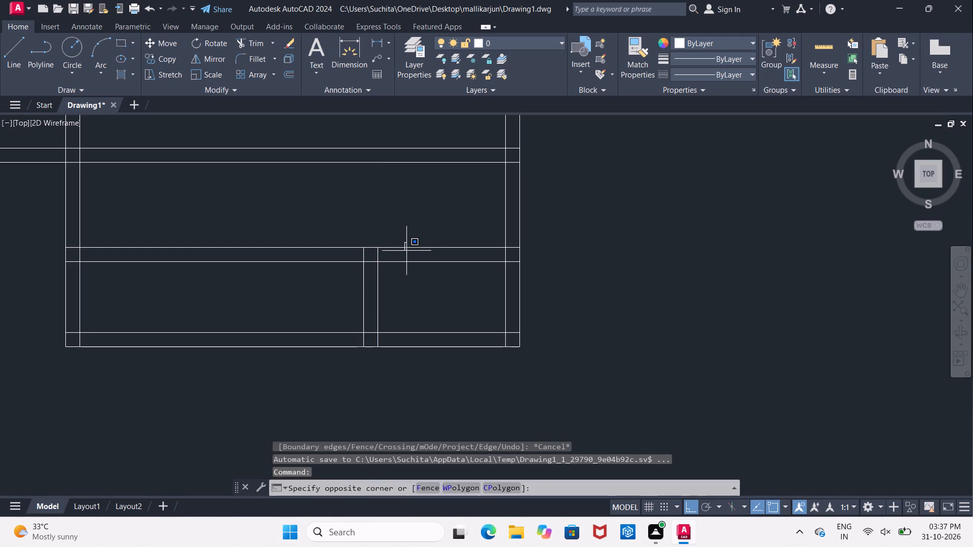
double_click(406, 248)
click(410, 259)
click(407, 247)
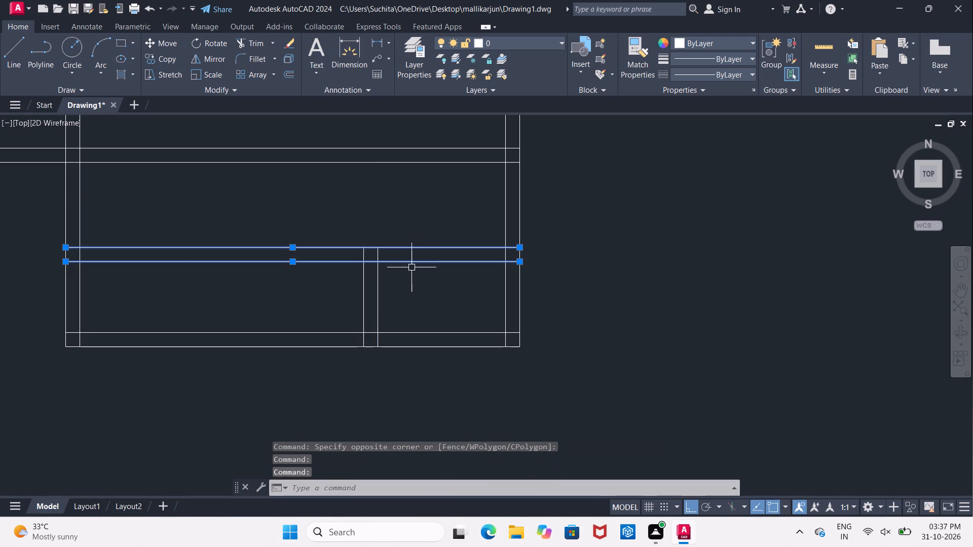
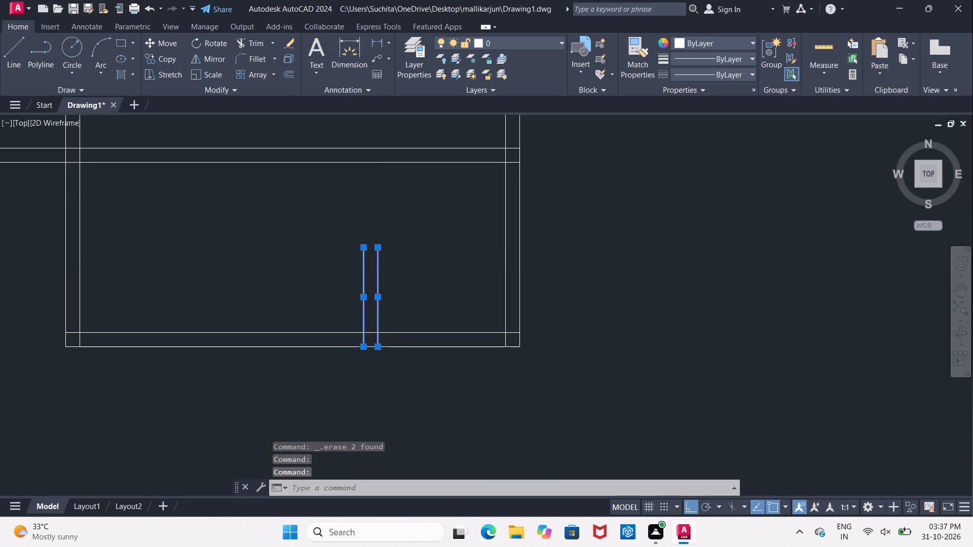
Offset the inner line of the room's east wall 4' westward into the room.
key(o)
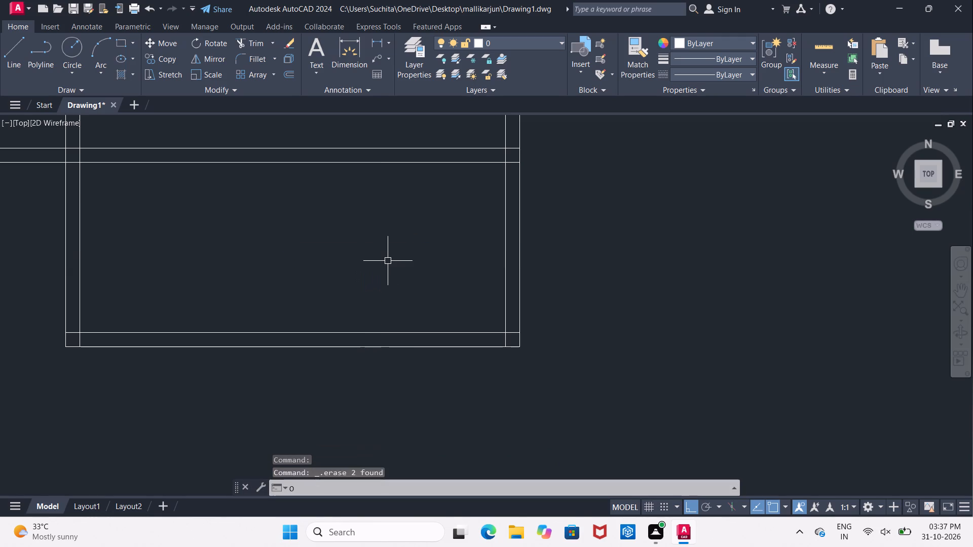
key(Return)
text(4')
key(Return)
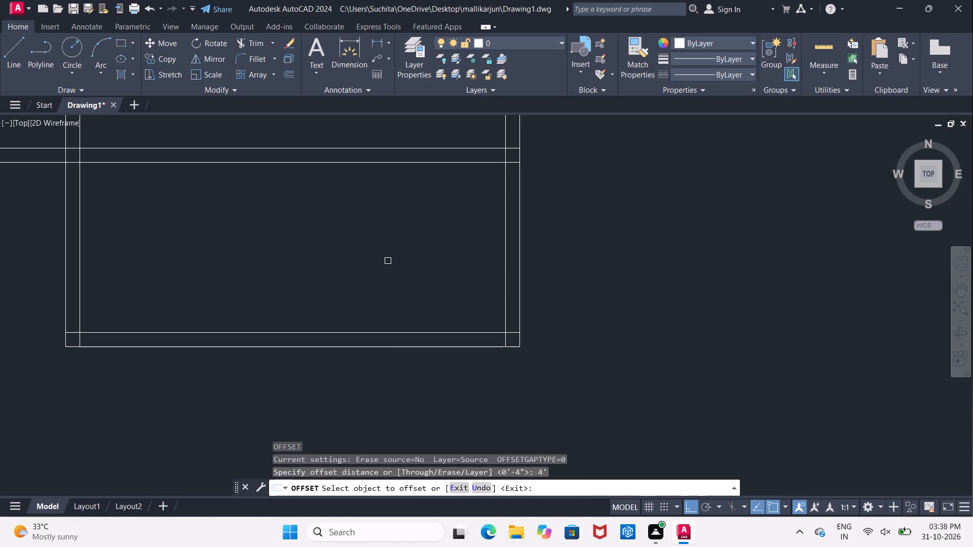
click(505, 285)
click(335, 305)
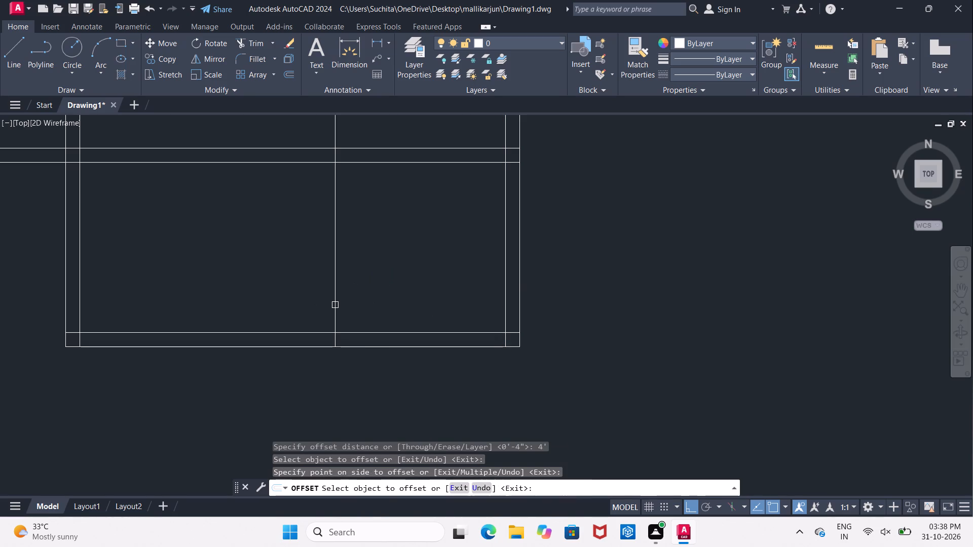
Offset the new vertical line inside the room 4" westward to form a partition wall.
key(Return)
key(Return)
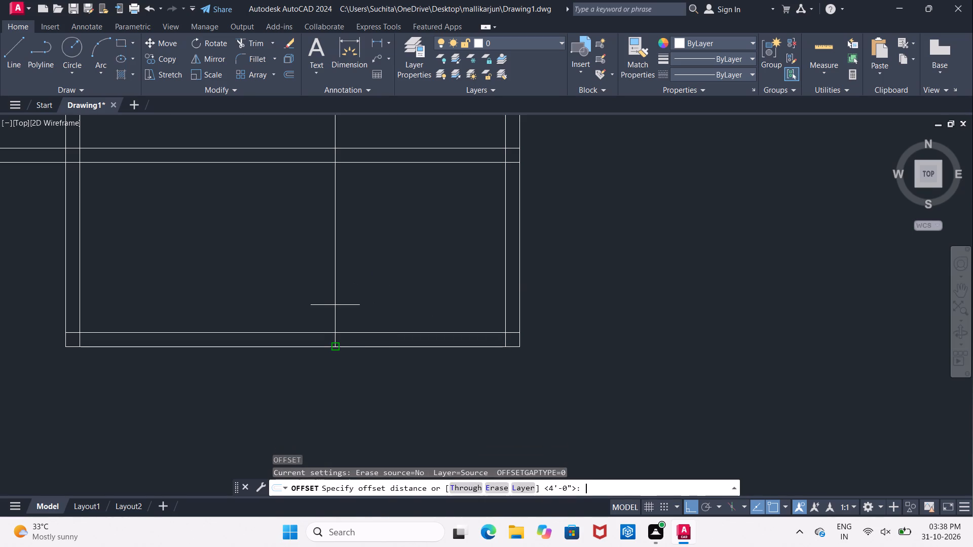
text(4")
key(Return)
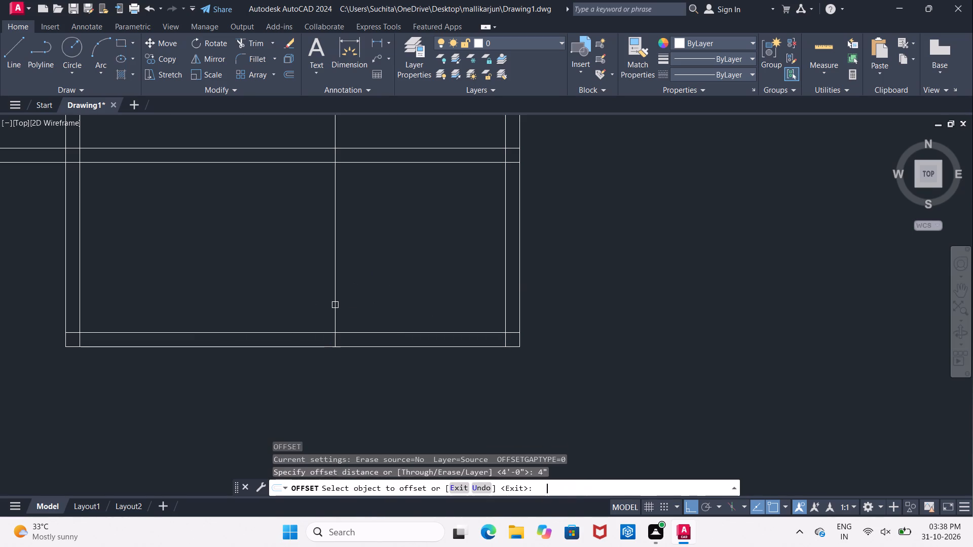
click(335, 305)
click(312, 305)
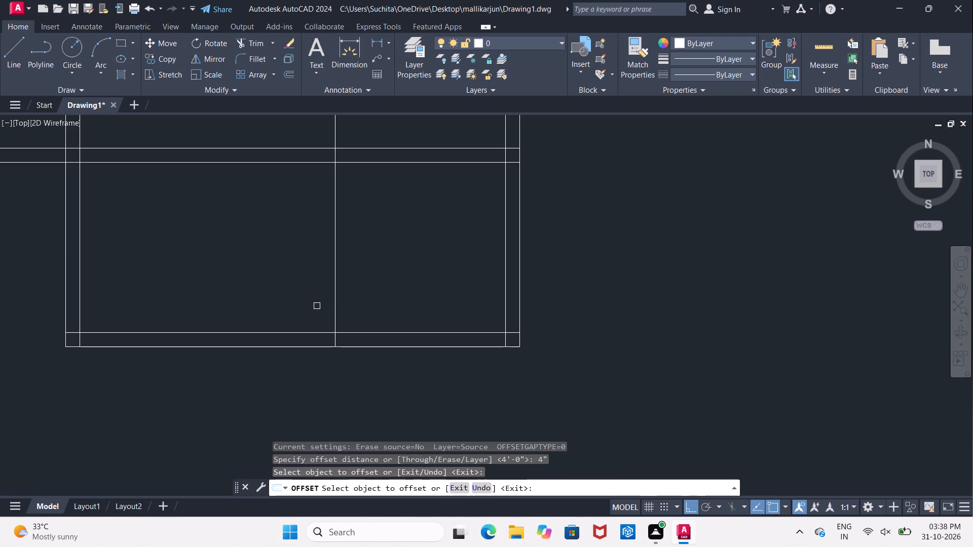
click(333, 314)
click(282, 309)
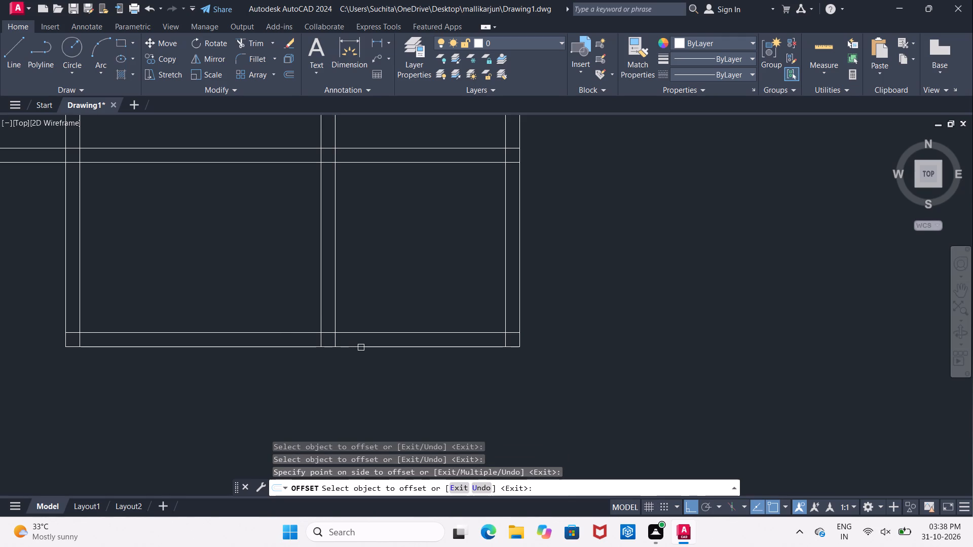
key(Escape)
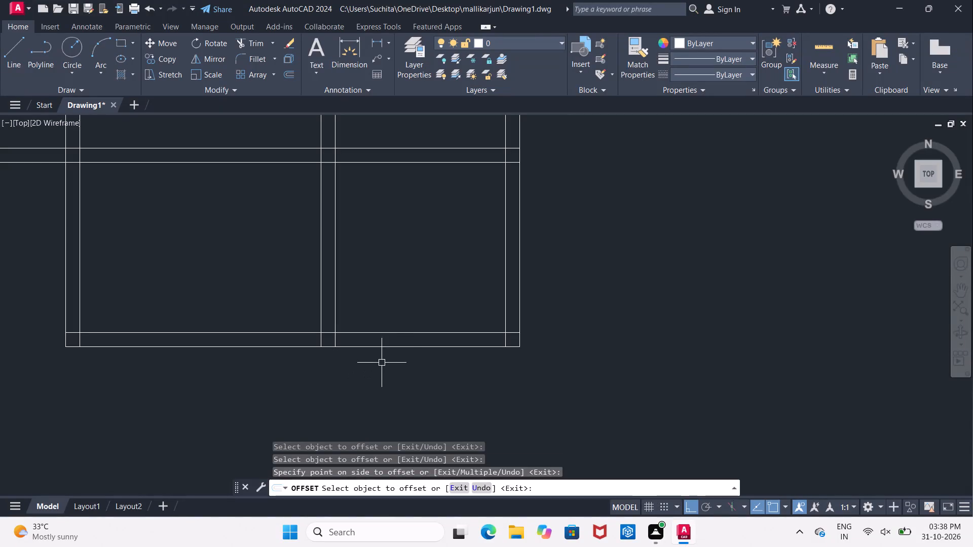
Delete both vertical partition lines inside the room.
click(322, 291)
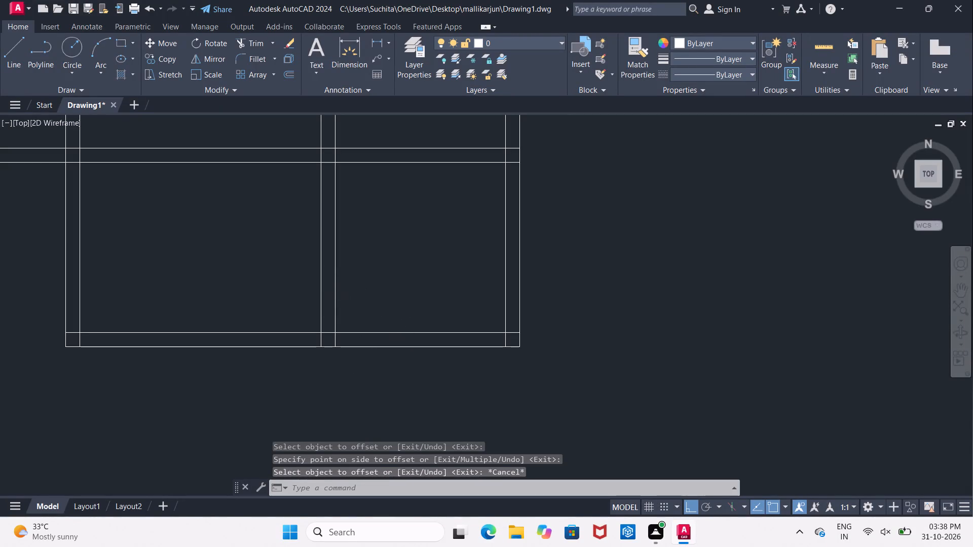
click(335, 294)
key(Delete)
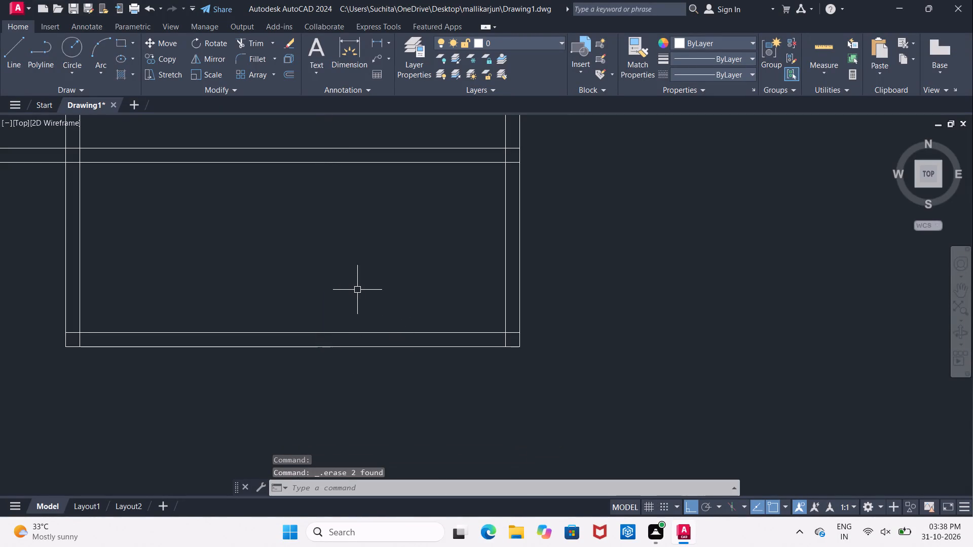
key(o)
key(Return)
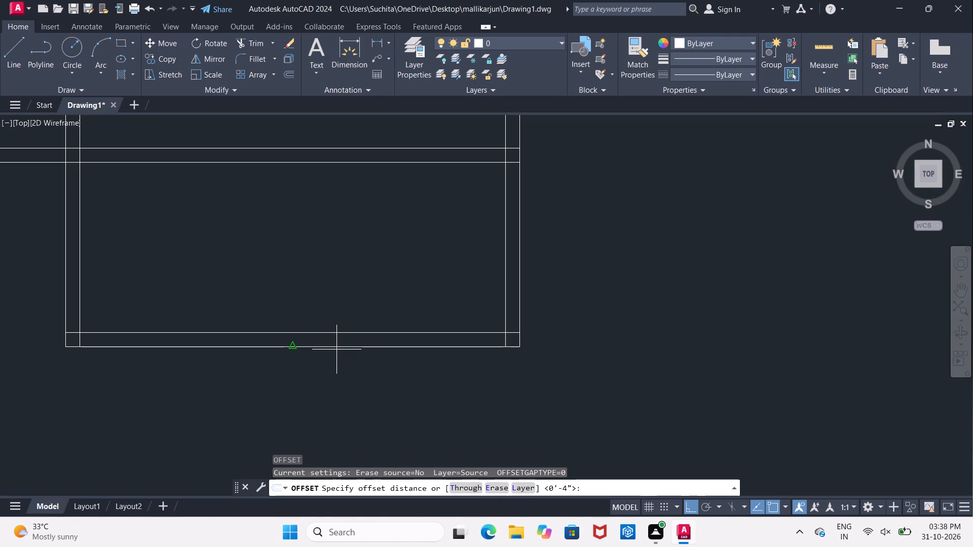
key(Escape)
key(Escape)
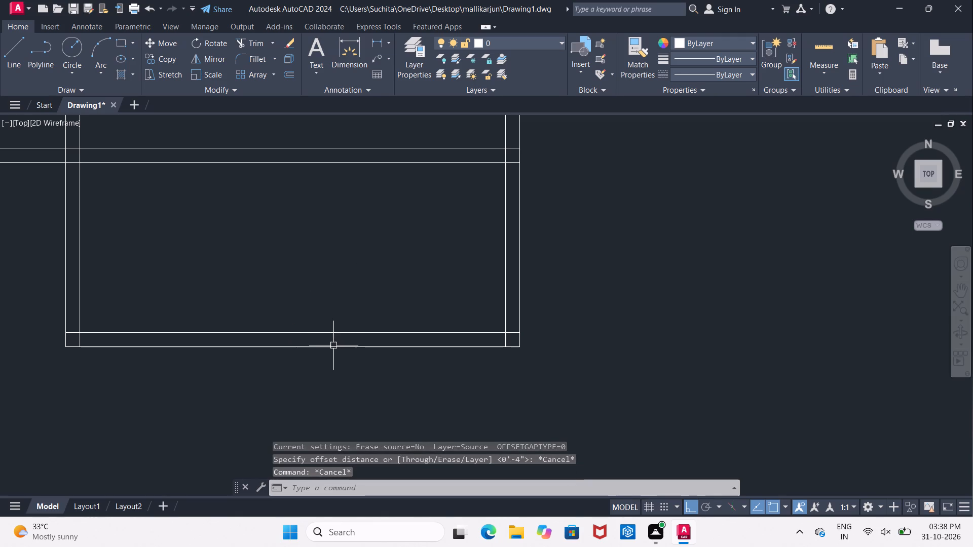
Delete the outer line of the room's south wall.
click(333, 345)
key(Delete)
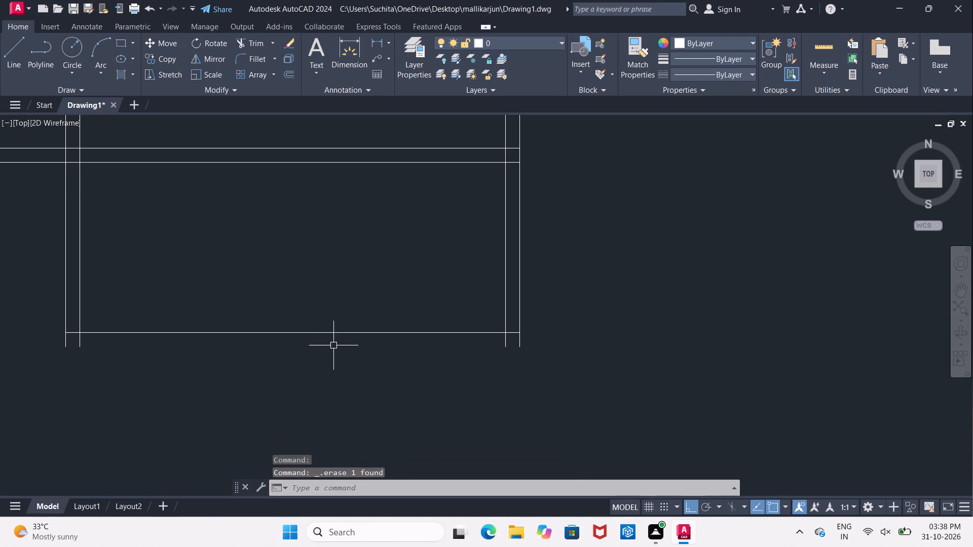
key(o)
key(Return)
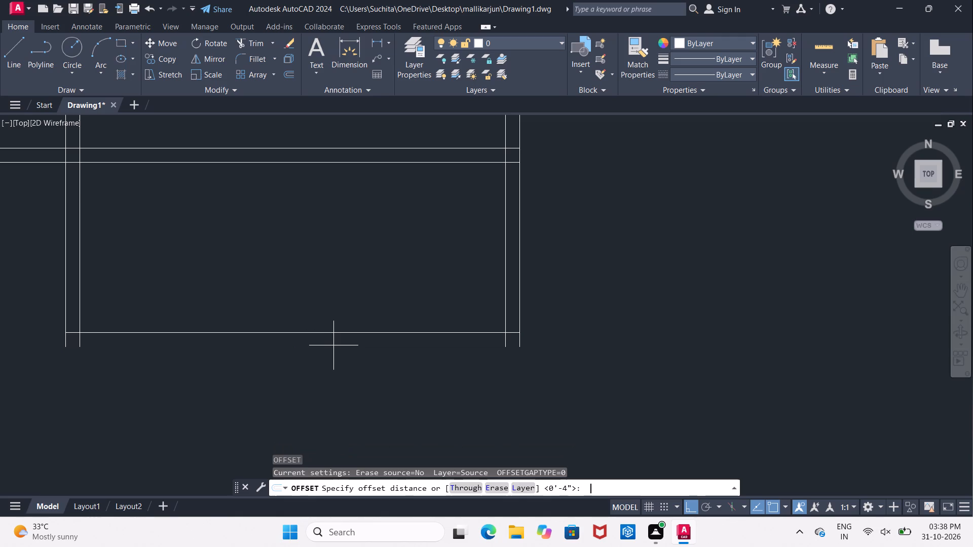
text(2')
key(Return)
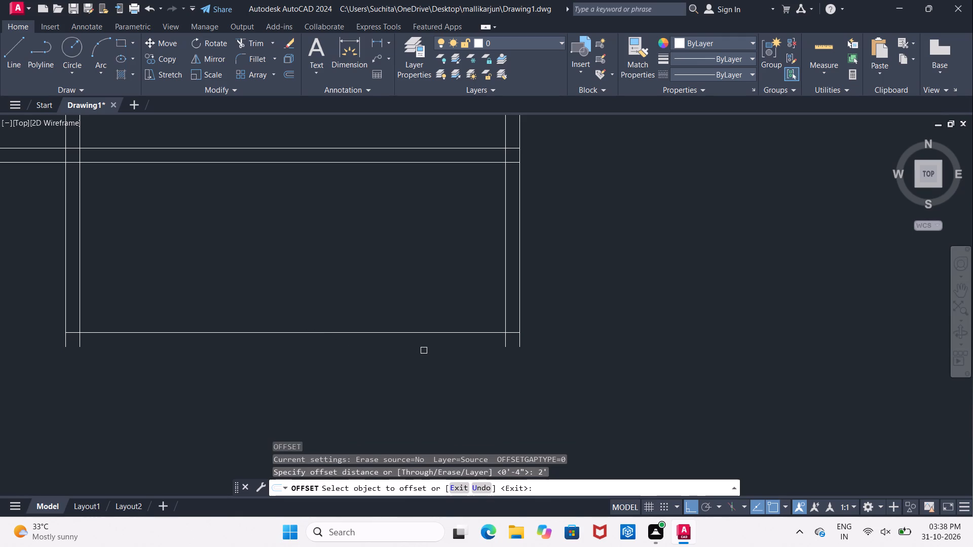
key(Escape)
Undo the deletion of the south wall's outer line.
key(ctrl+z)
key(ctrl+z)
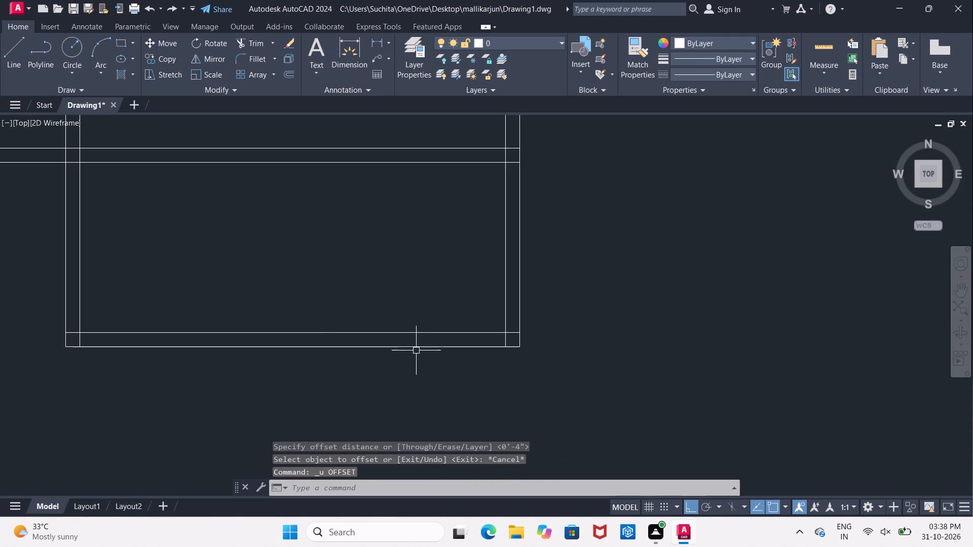
Offset the south wall's outer line 2' outward below the plan and its inner line 2' up into the room.
key(o)
key(Return)
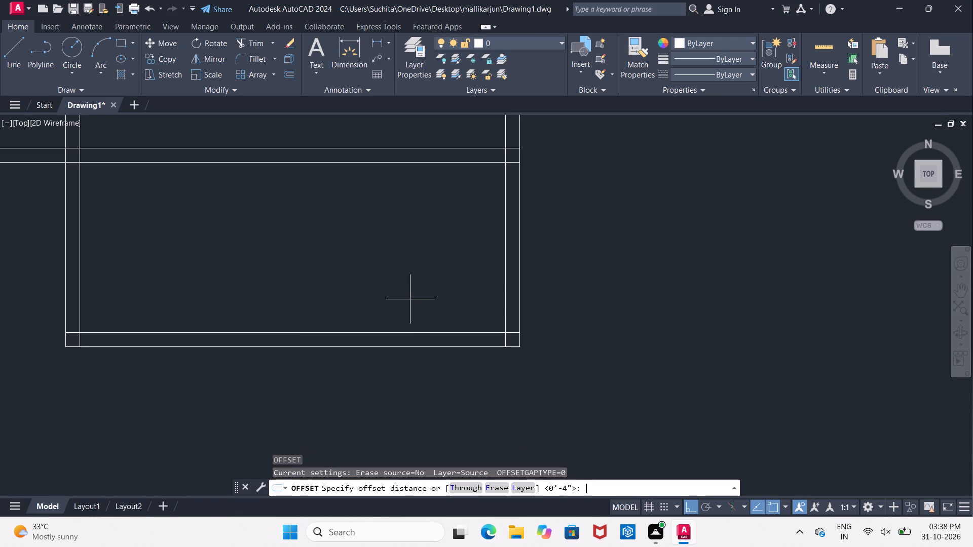
text(2')
key(Return)
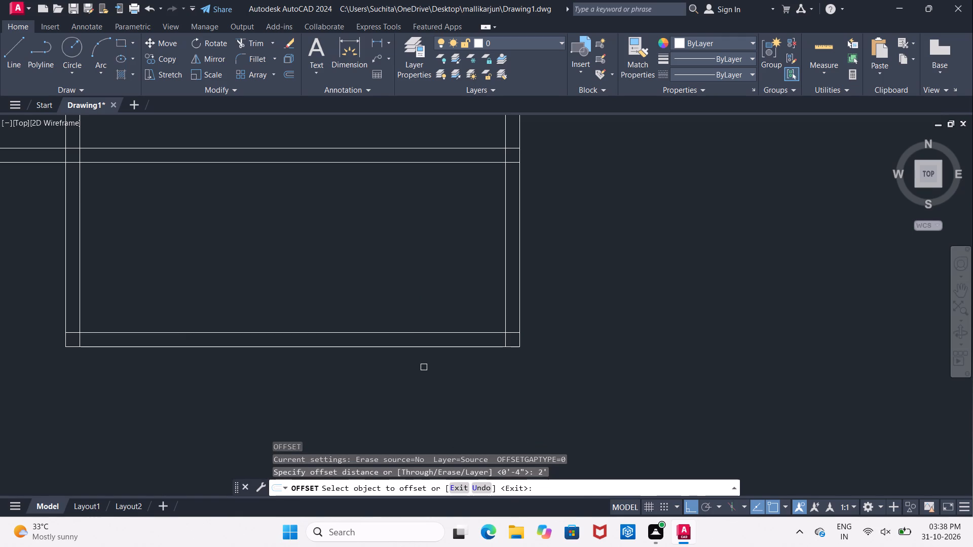
click(421, 346)
click(435, 404)
click(422, 335)
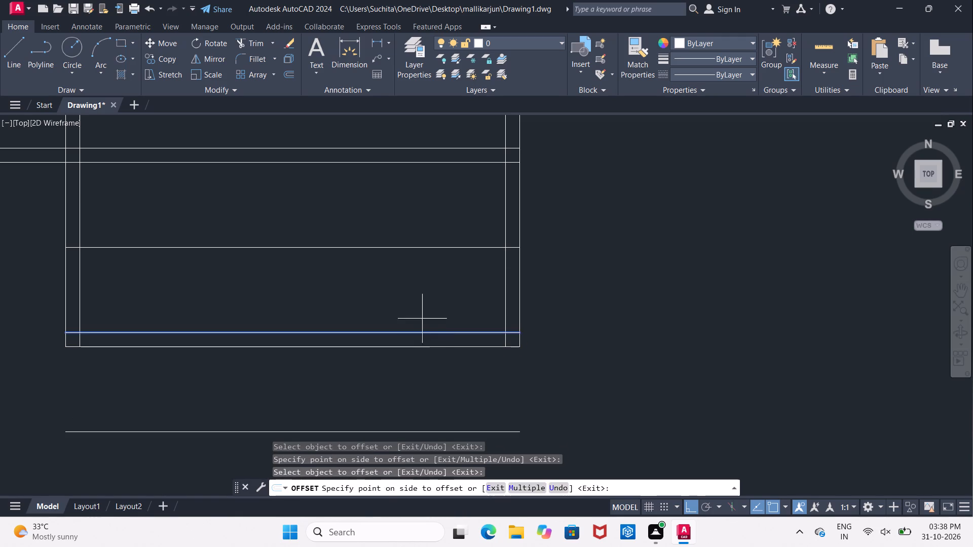
click(421, 295)
key(Return)
Offset the new horizontal line inside the room 4" upward to form a wall.
key(Return)
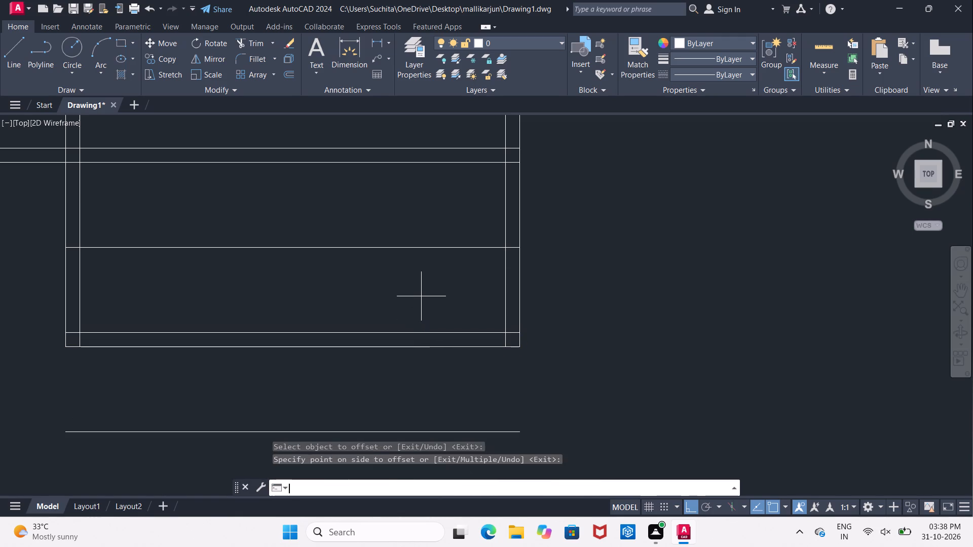
text(4")
key(Return)
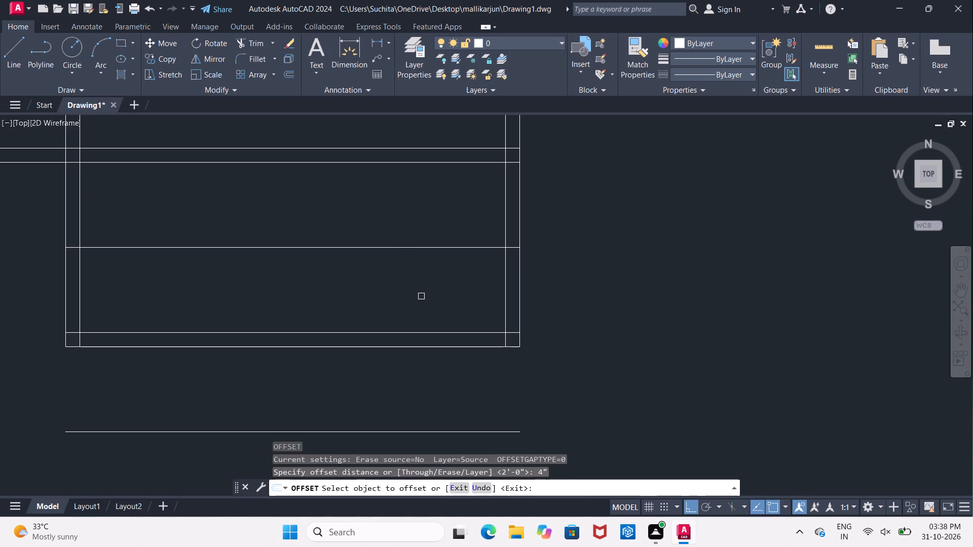
click(397, 247)
drag(393, 211, 393, 217)
middle_drag(407, 359, 382, 264)
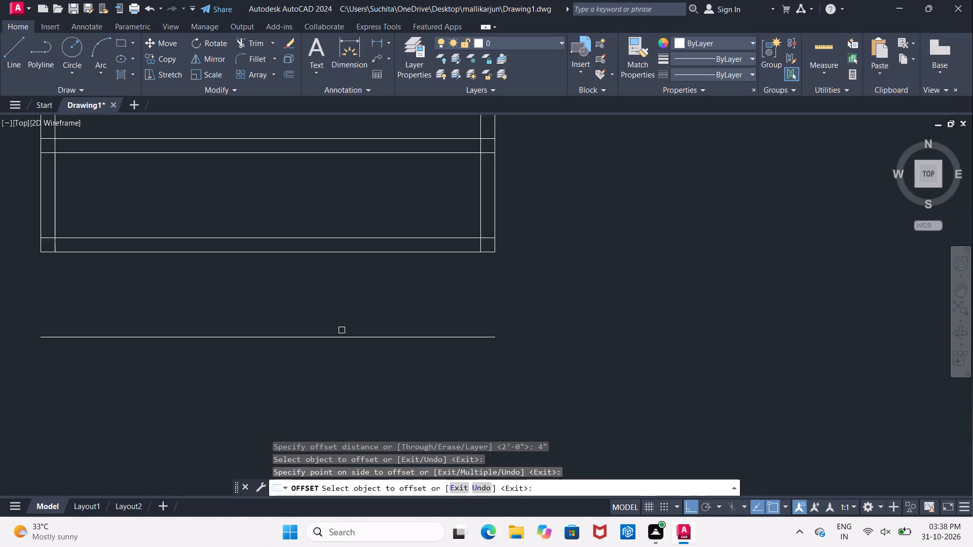
key(Escape)
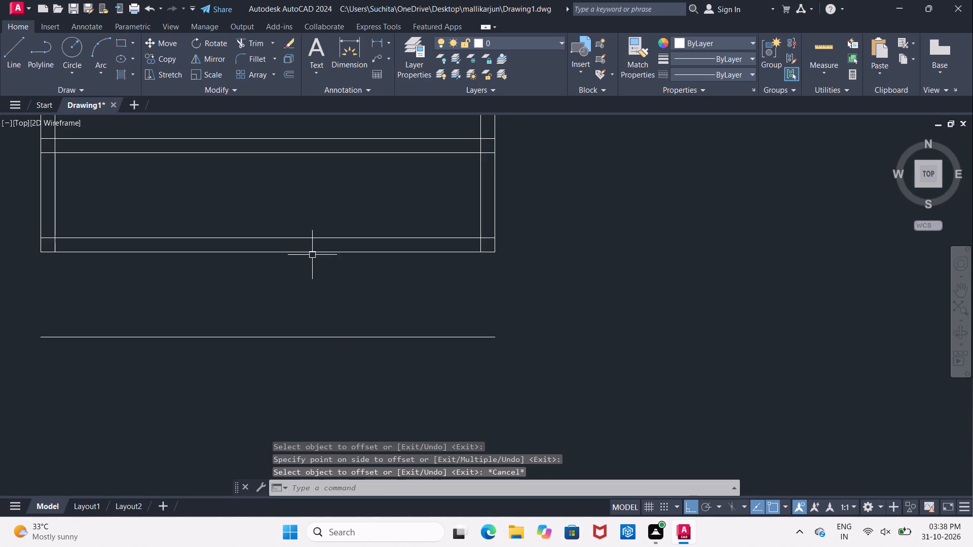
Delete the inner line of the original south wall.
click(305, 238)
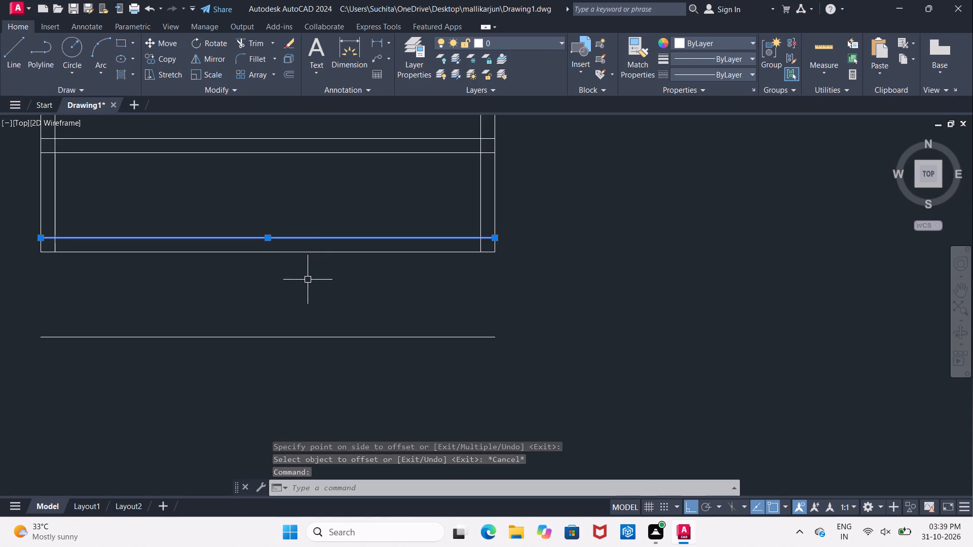
key(Delete)
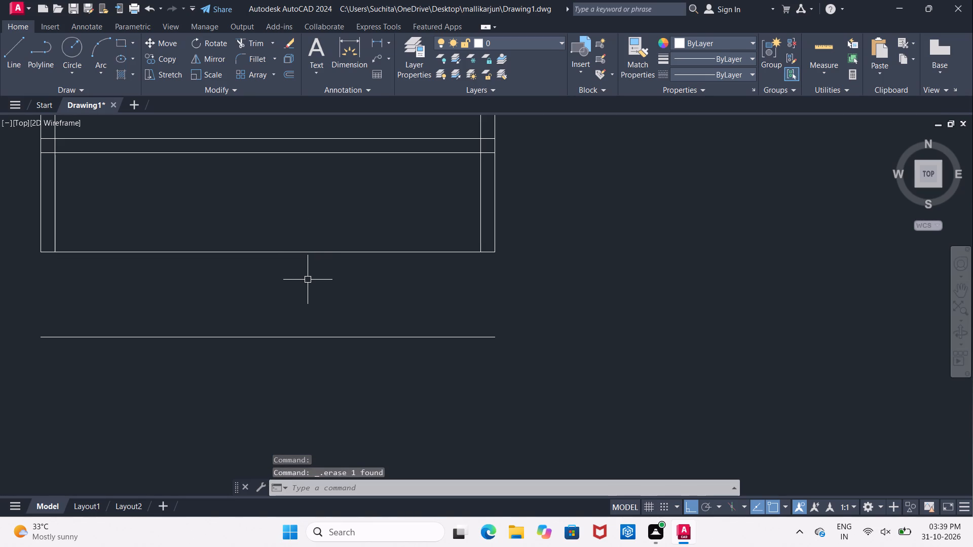
Offset the detached horizontal line below the plan 4" downward.
key(o)
key(Return)
key(2)
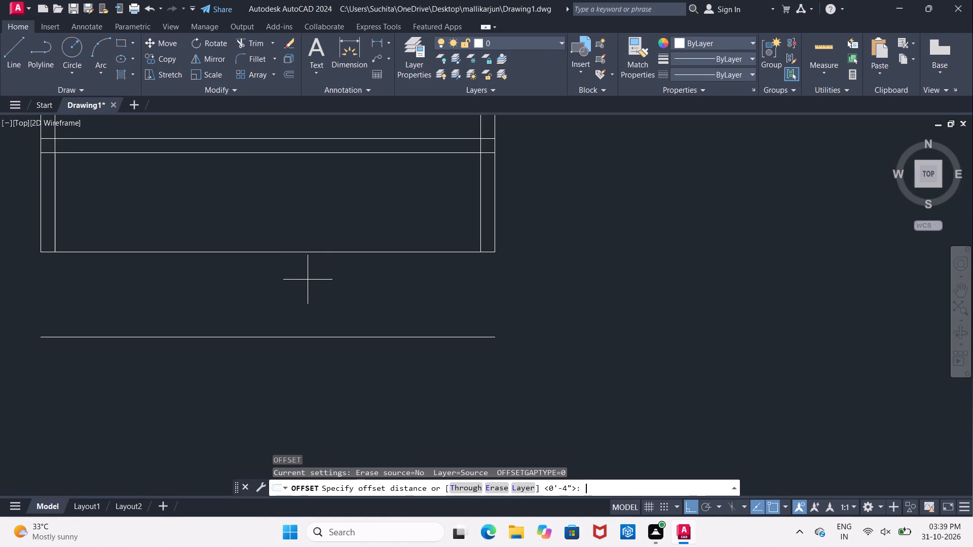
key(BackSpace)
text(4")
key(Return)
drag(317, 337, 319, 343)
click(325, 366)
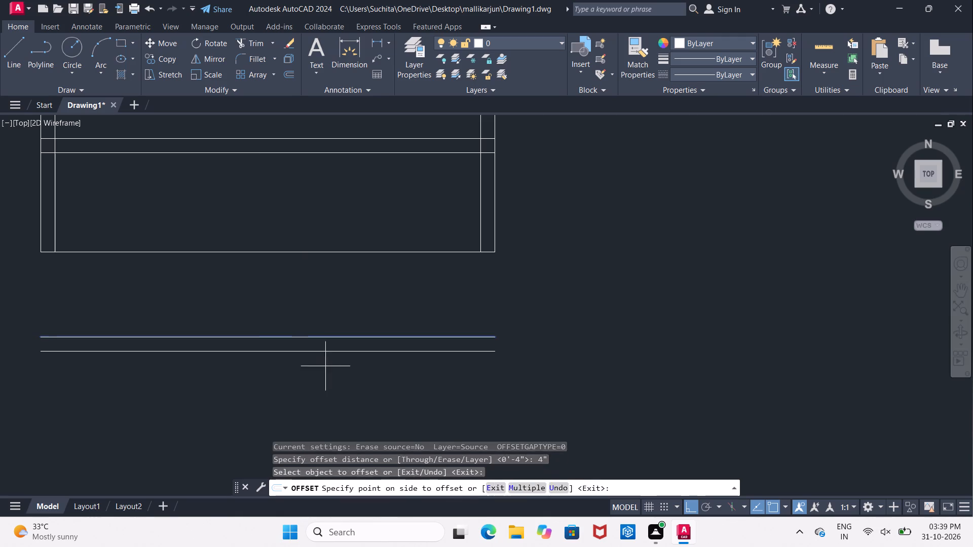
key(Escape)
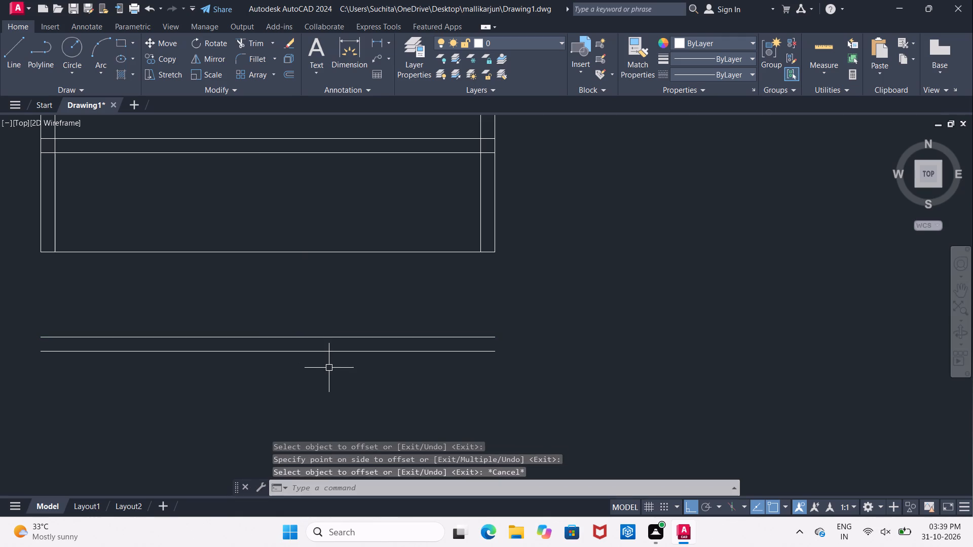
Measure the vertical distance from the new wall's lower line to the upper detached line below the plan.
click(376, 44)
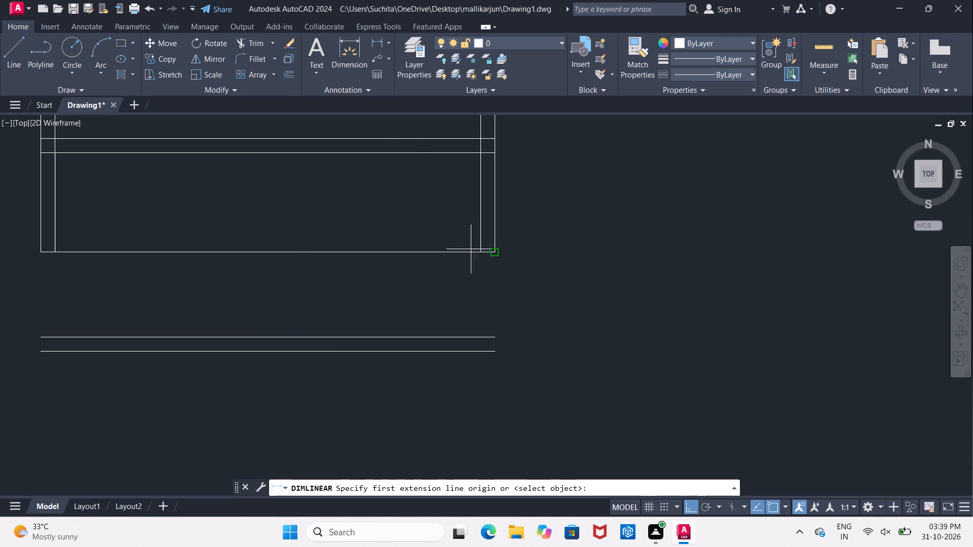
click(479, 154)
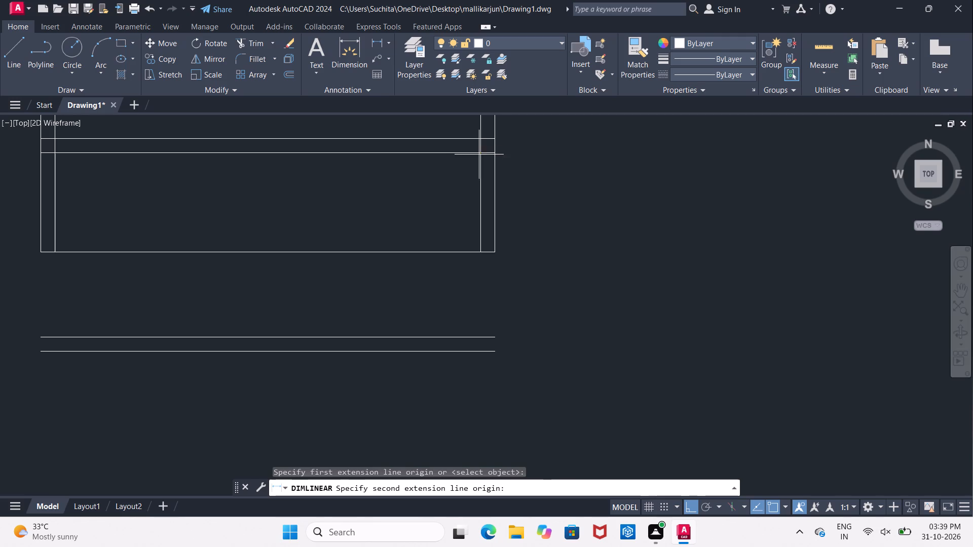
click(492, 338)
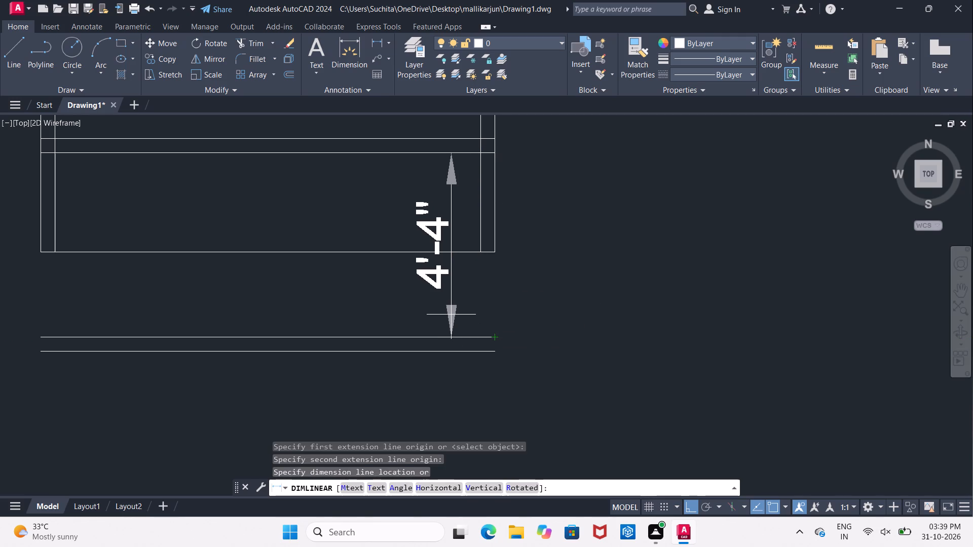
key(Escape)
Offset the upper of the two detached lines below the plan 4" upward.
key(o)
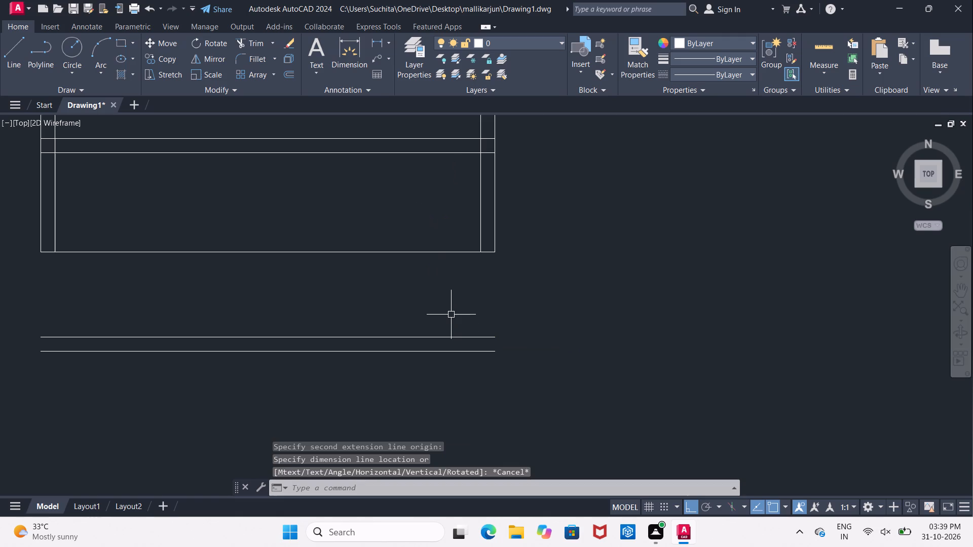
key(Return)
text(4")
key(Return)
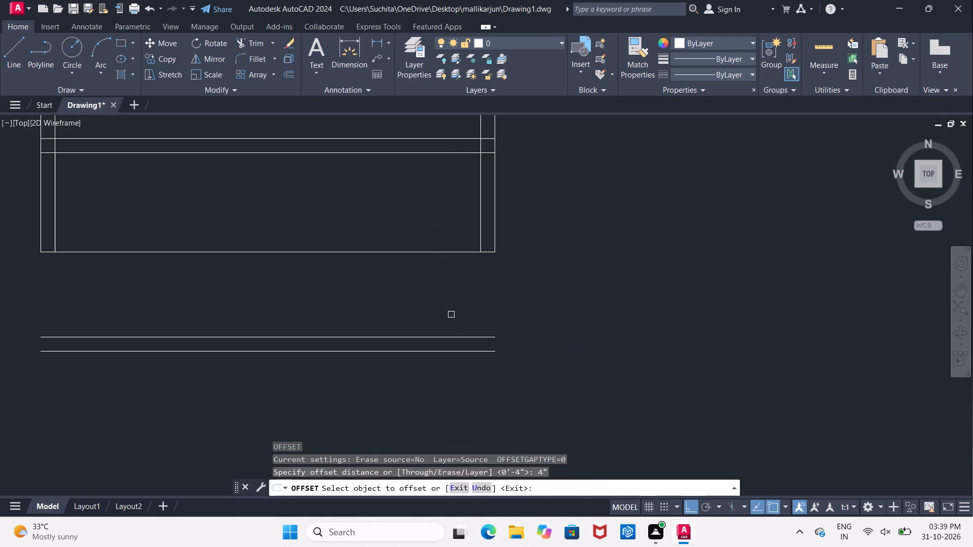
click(413, 337)
click(413, 311)
key(Escape)
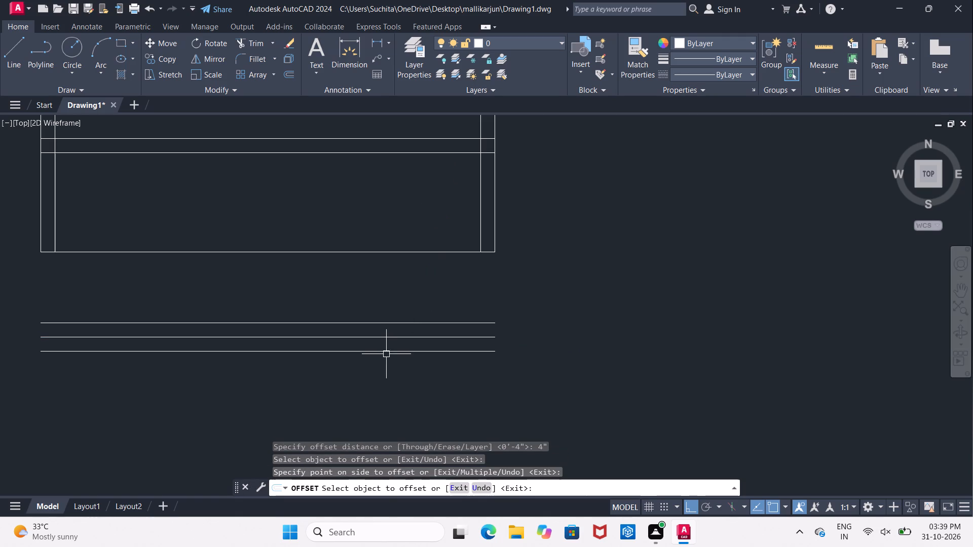
Delete the lowest of the three detached horizontal lines below the plan.
click(385, 356)
click(385, 353)
click(385, 351)
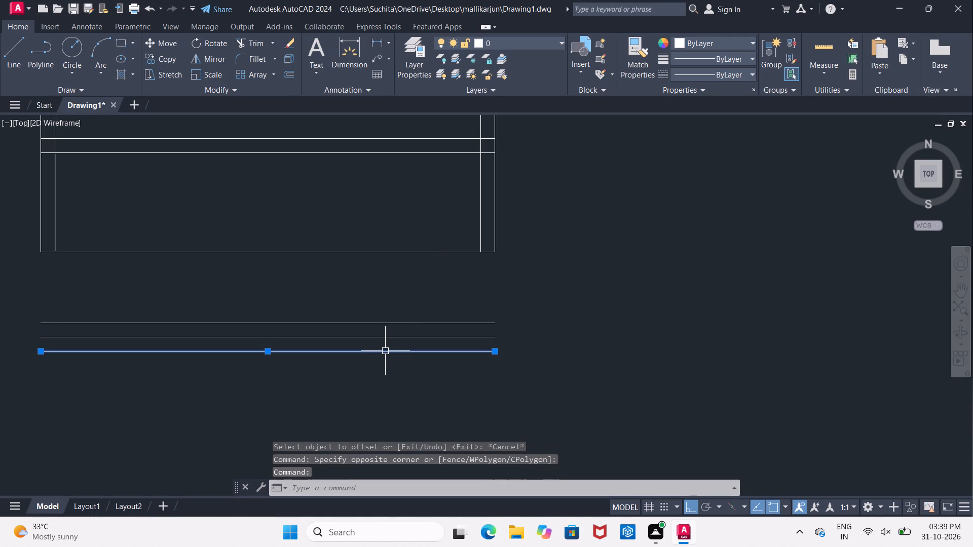
key(Delete)
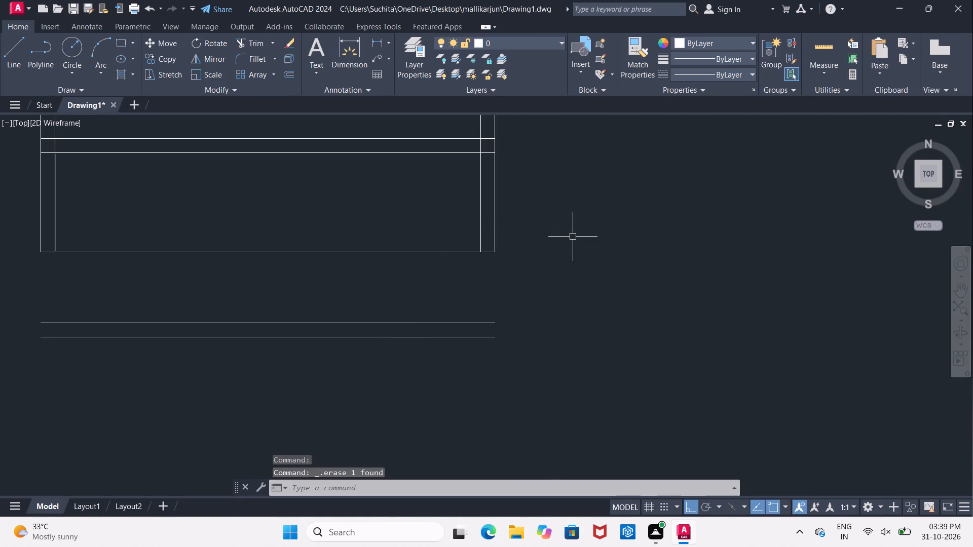
Extend both lines of the east wall down to the lower detached horizontal line below the plan.
key(Escape)
text(EX)
key(space)
key(space)
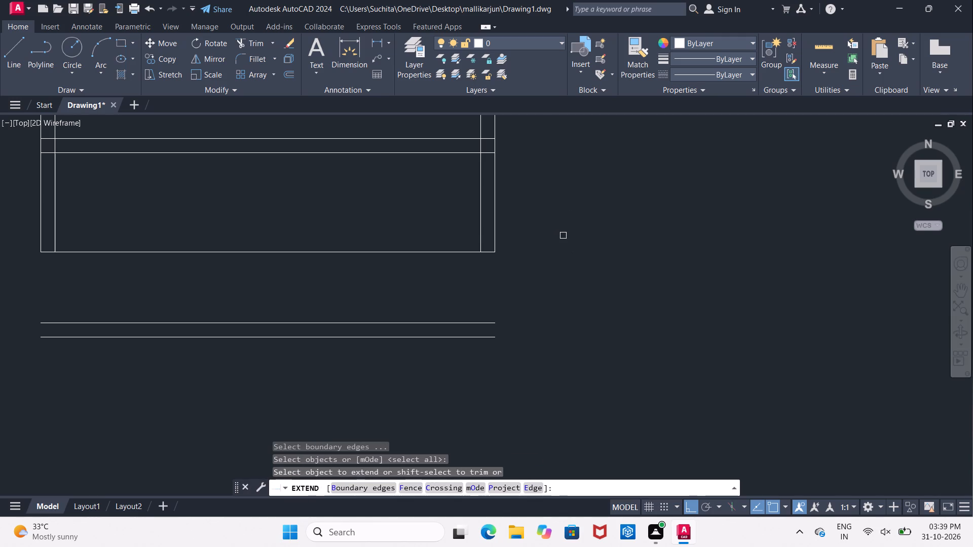
click(496, 238)
click(496, 246)
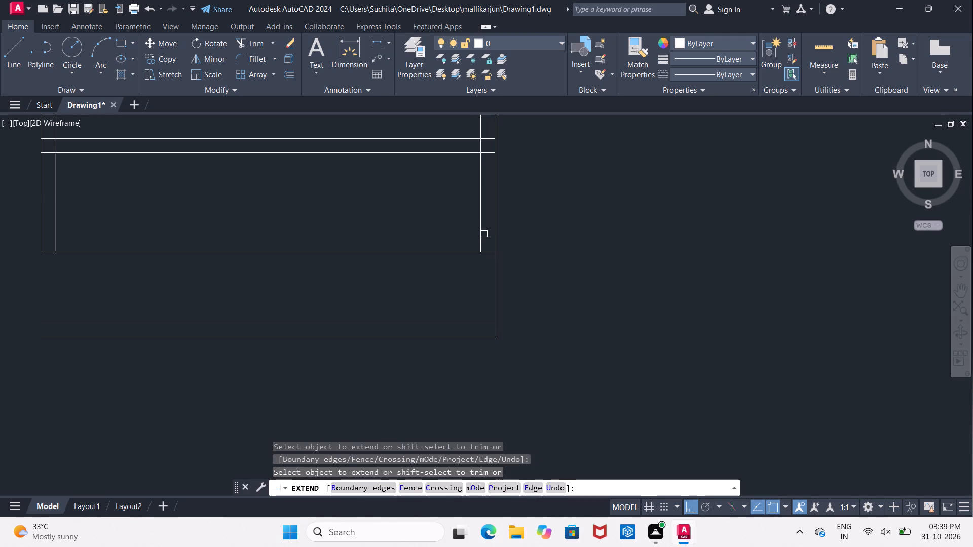
click(483, 237)
click(481, 277)
key(Escape)
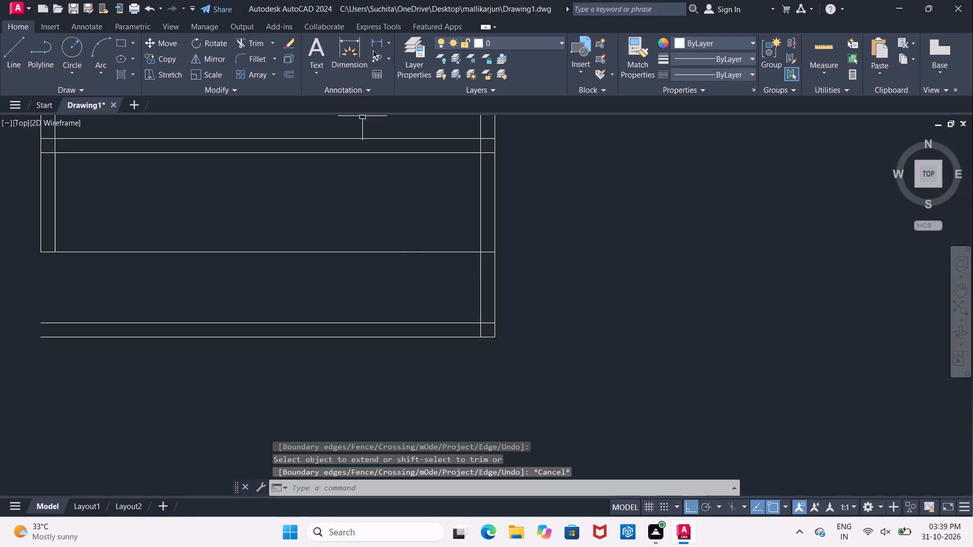
Measure the vertical clearance between the lower line of the horizontal wall above and the upper line of the new south wall.
click(373, 46)
click(479, 153)
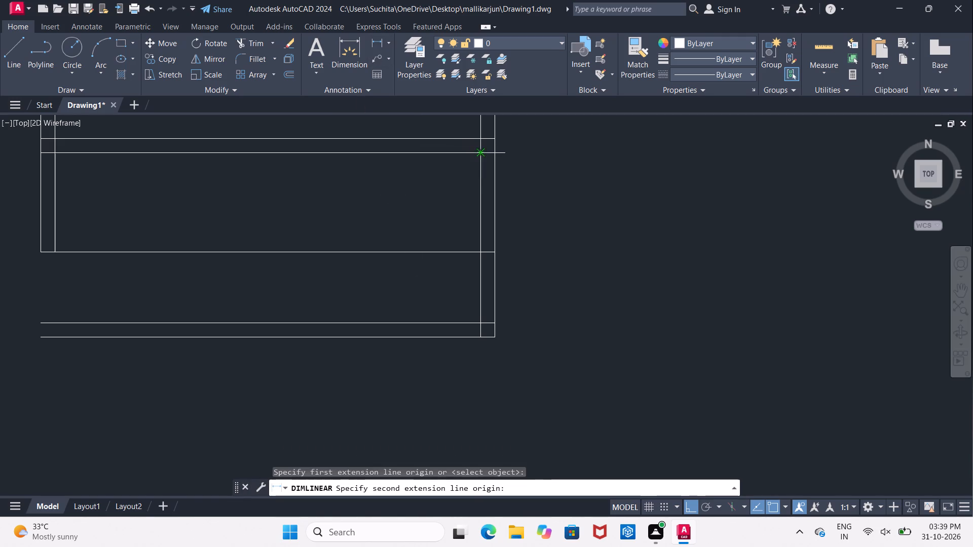
click(480, 321)
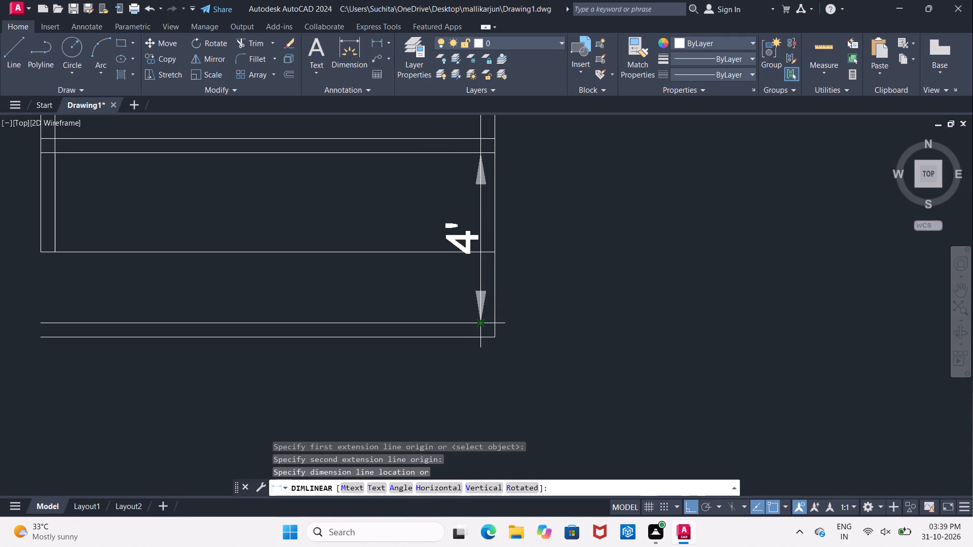
key(Escape)
Delete the original south wall's remaining horizontal line.
click(392, 253)
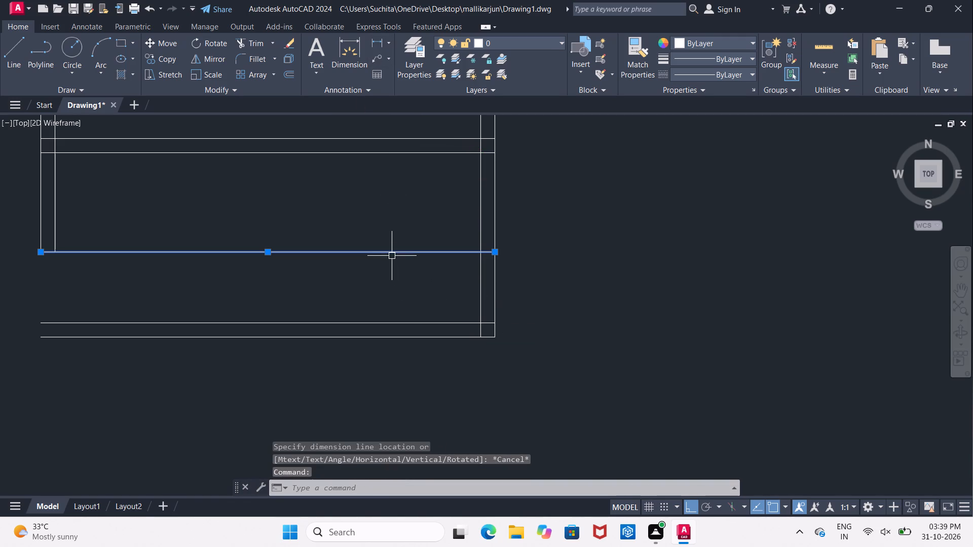
key(Delete)
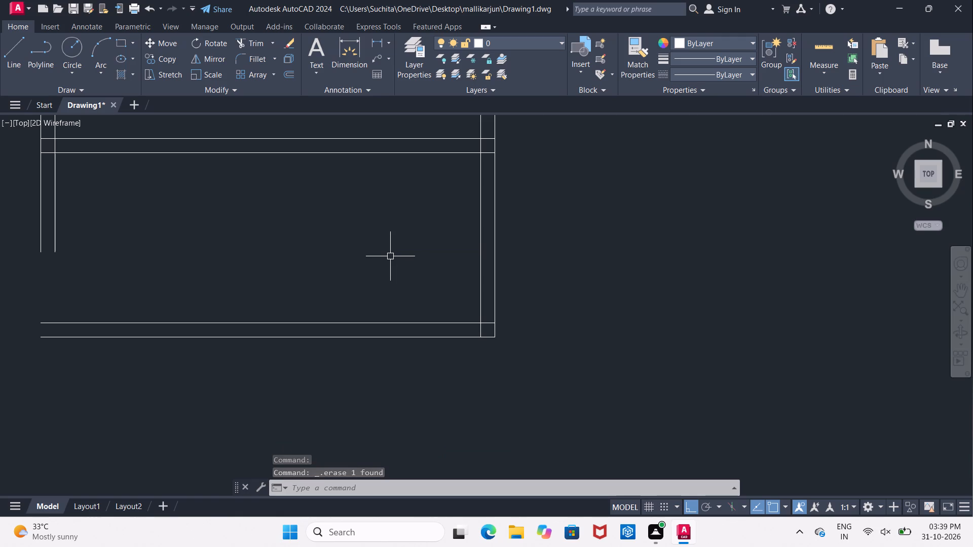
Offset the lower line of the horizontal wall above the new south wall 2' downward.
middle_click(389, 255)
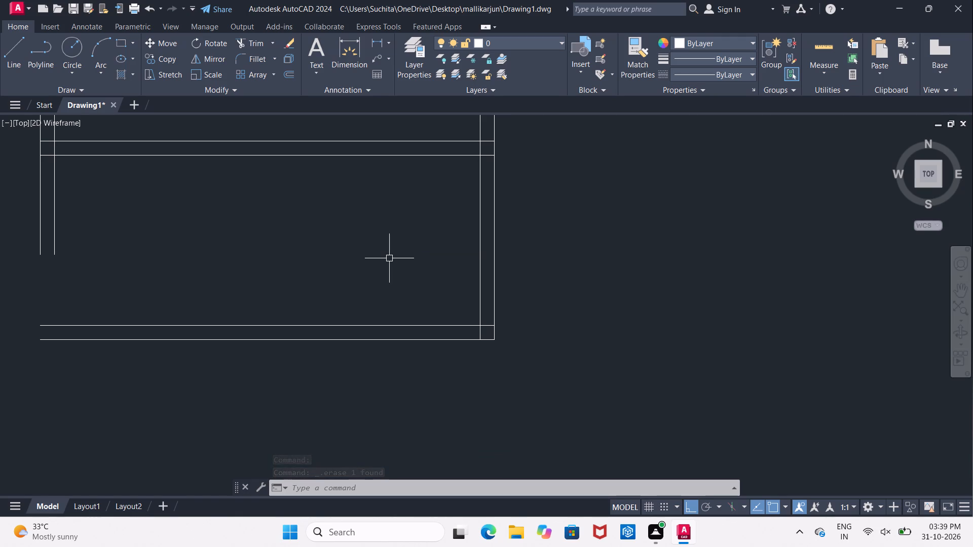
key(o)
key(Return)
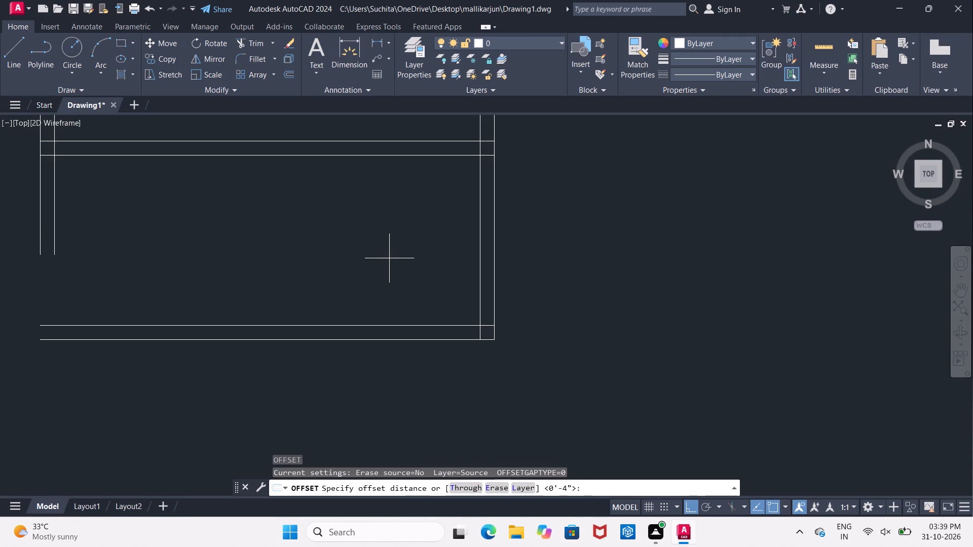
text(2')
key(Return)
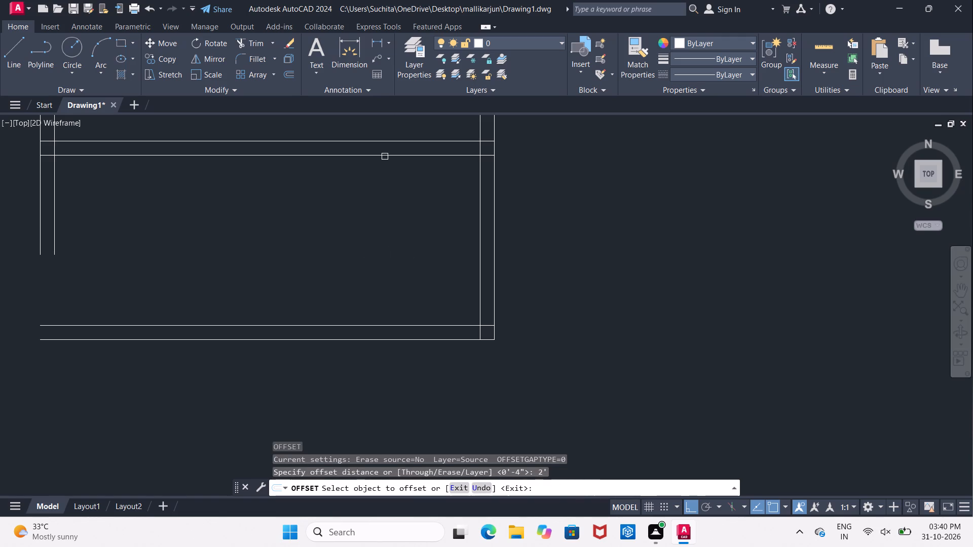
click(385, 155)
click(402, 263)
key(Return)
Offset the new horizontal line 4" downward to give the partition its thickness.
key(Return)
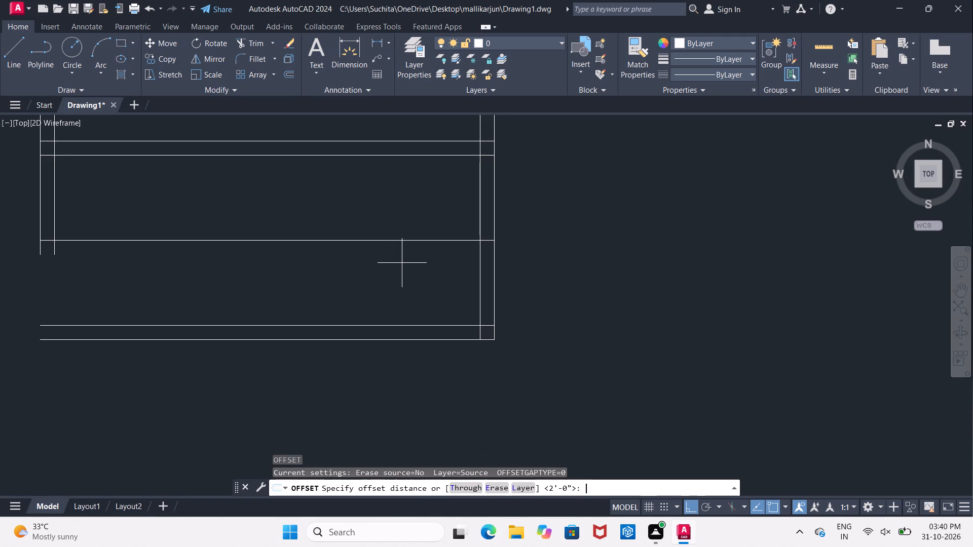
text(4")
key(Return)
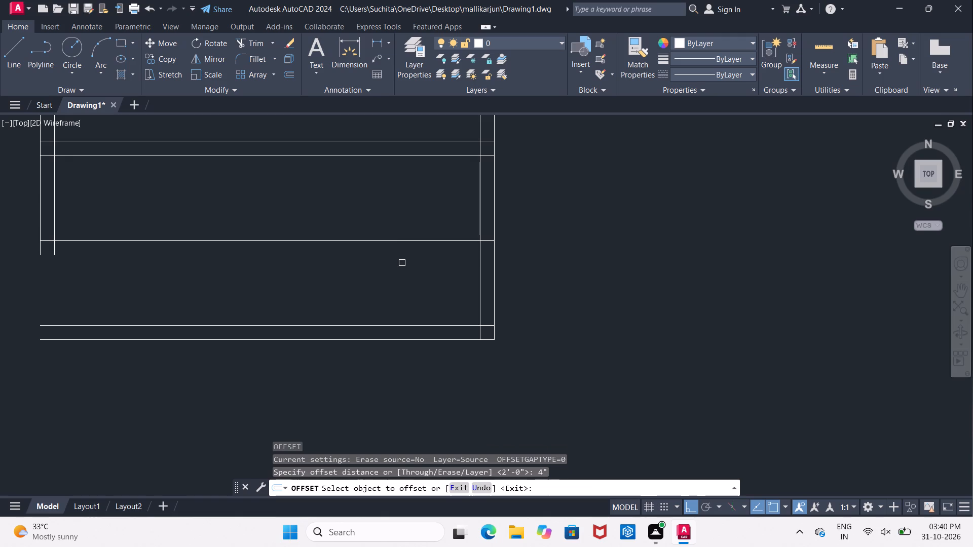
drag(399, 241, 399, 250)
click(402, 283)
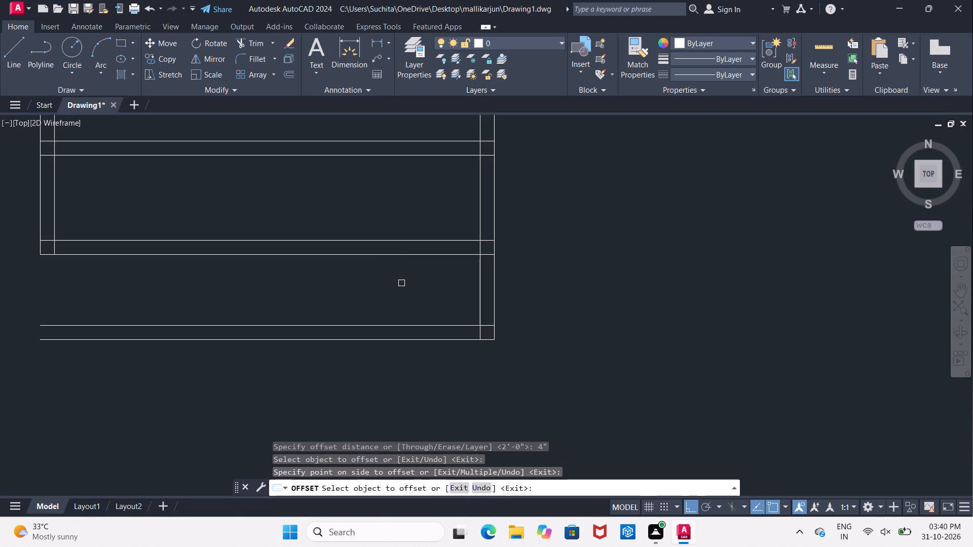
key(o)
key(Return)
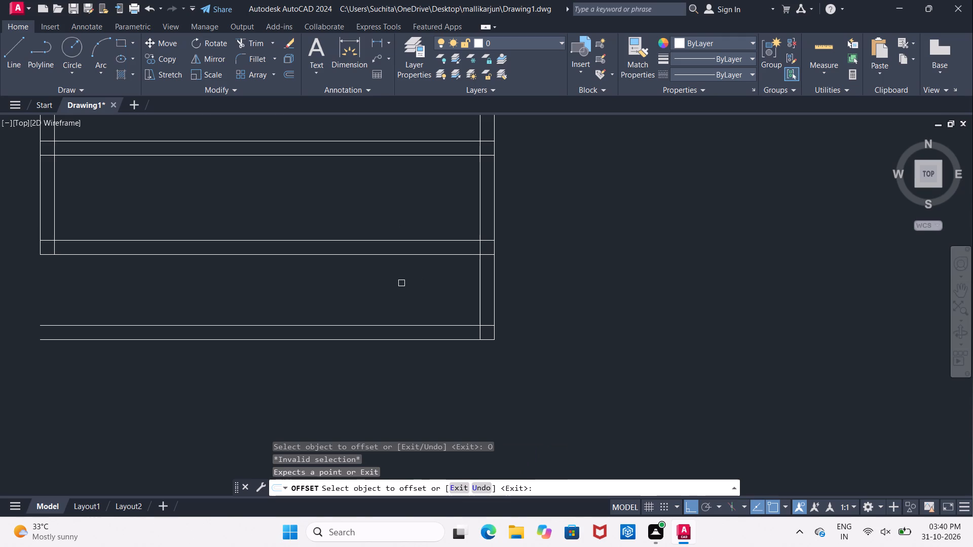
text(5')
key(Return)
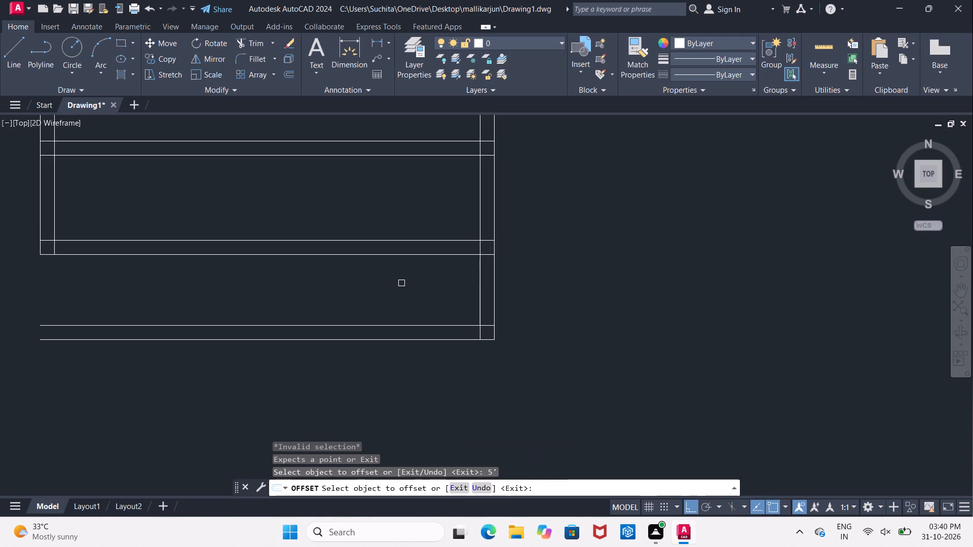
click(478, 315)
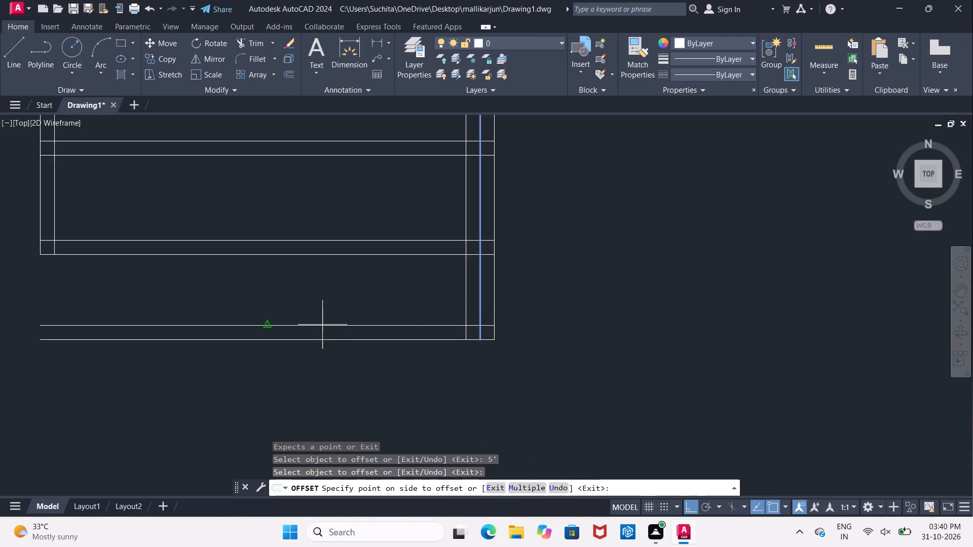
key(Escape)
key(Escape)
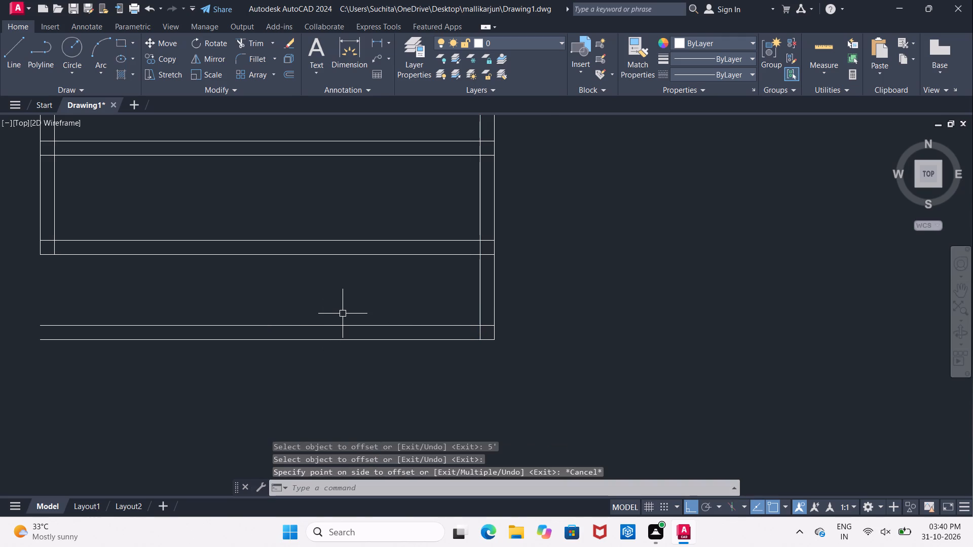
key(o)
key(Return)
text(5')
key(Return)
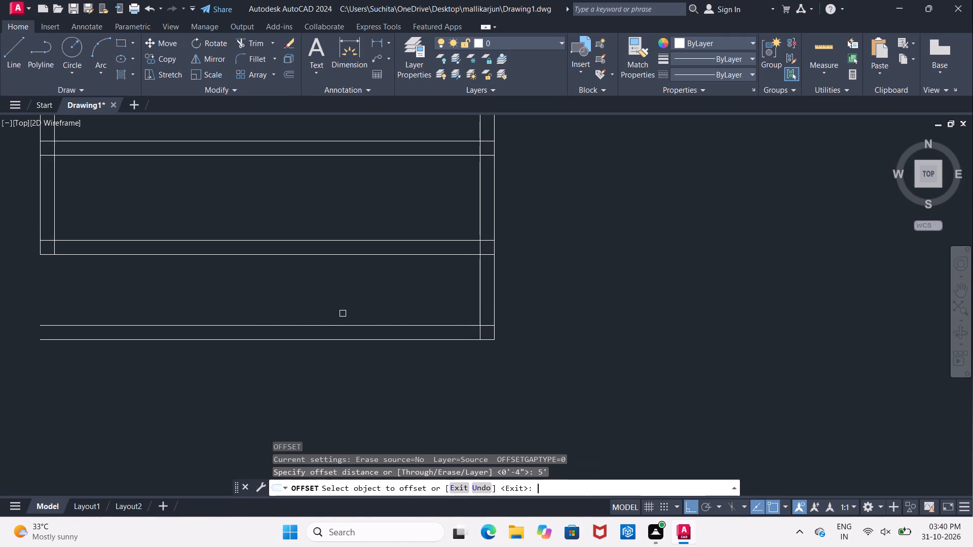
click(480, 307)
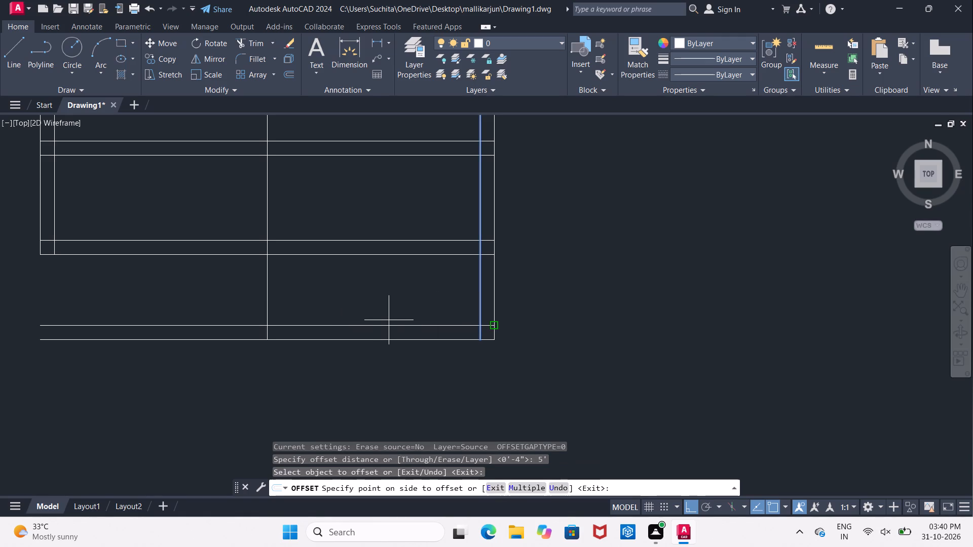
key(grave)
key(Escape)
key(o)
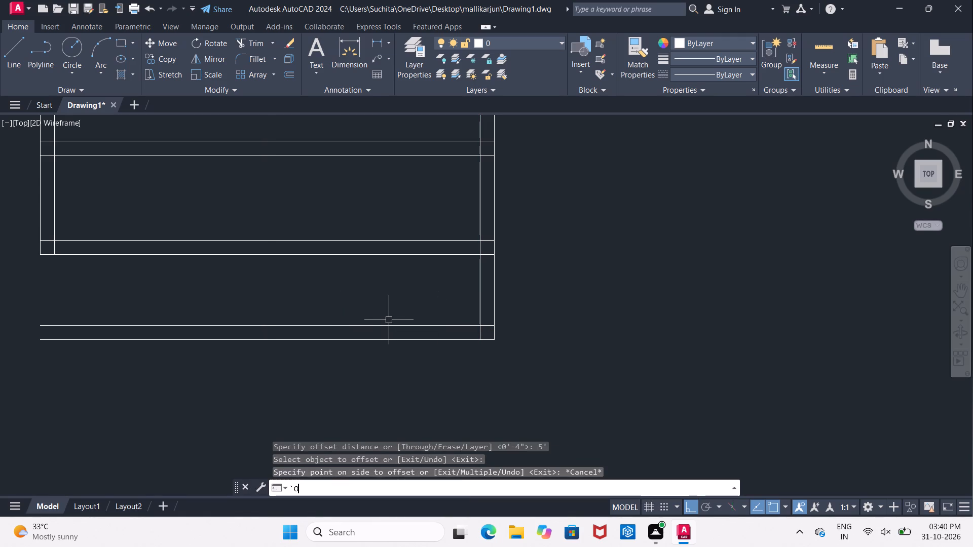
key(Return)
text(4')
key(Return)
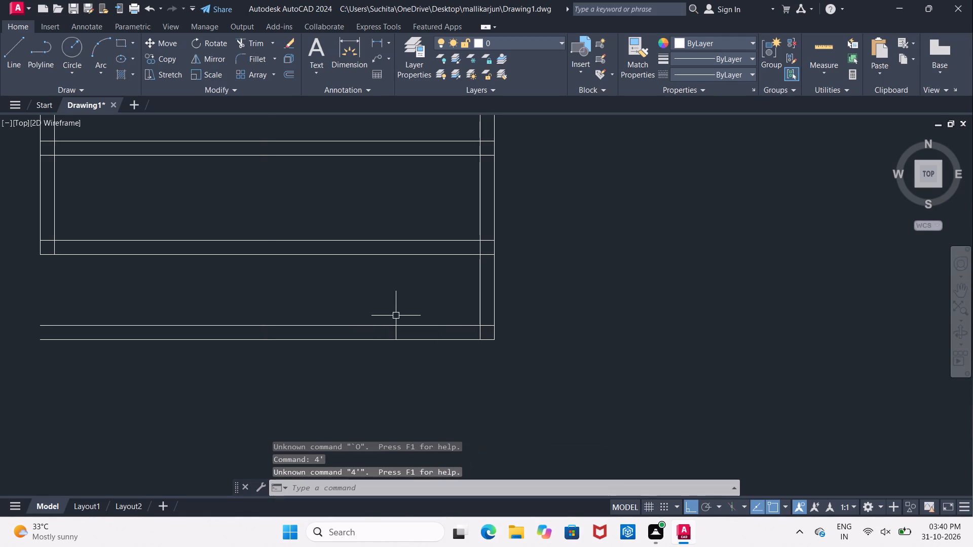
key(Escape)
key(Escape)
Offset the east wall's inner line 4' to the west.
key(o)
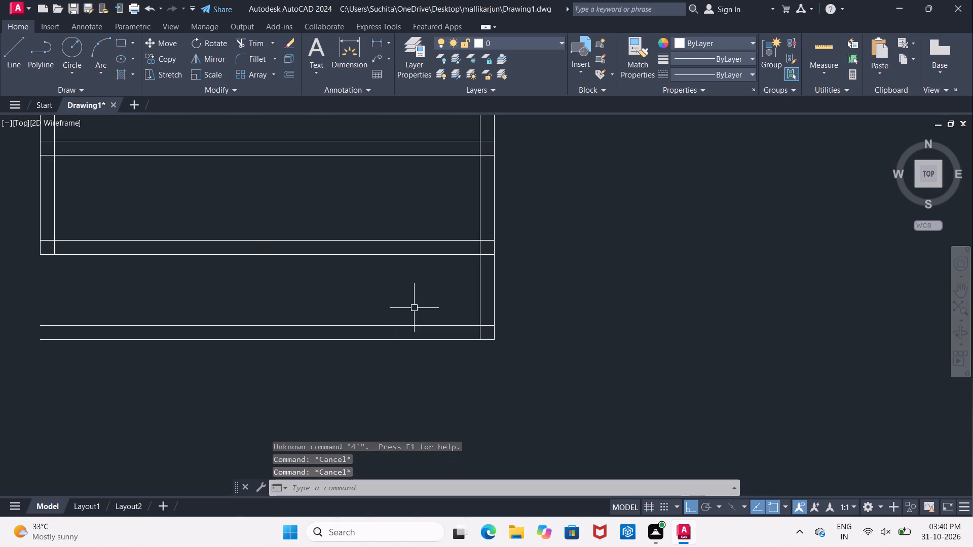
key(Return)
text(4')
key(Return)
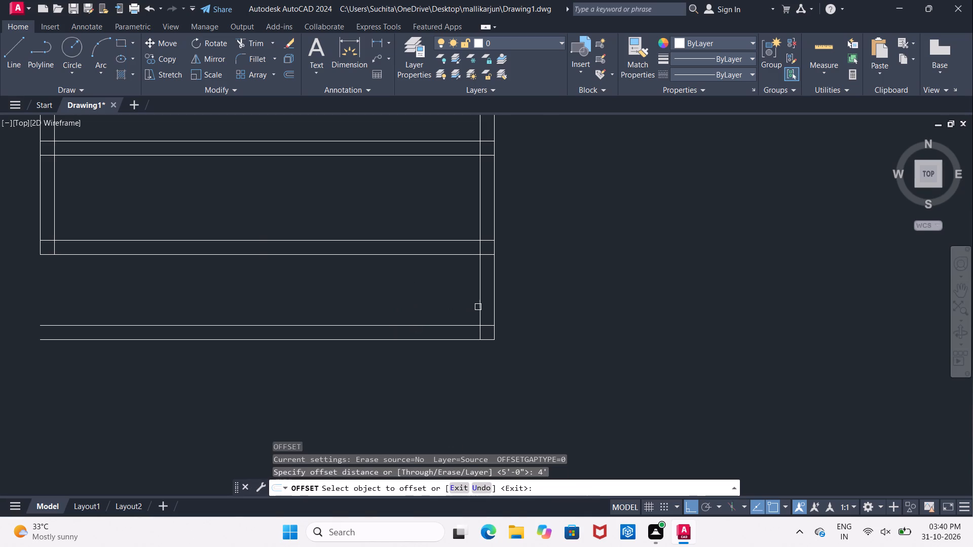
click(478, 307)
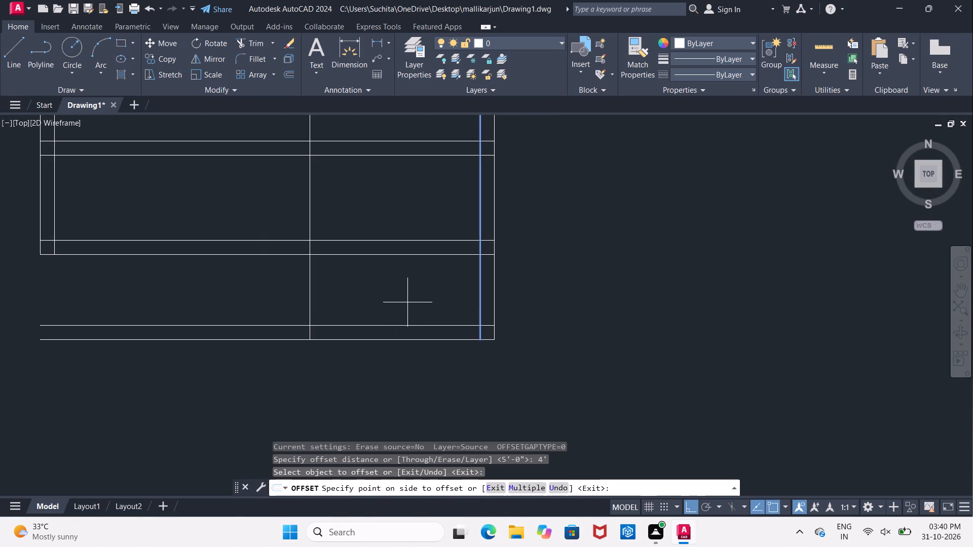
click(406, 302)
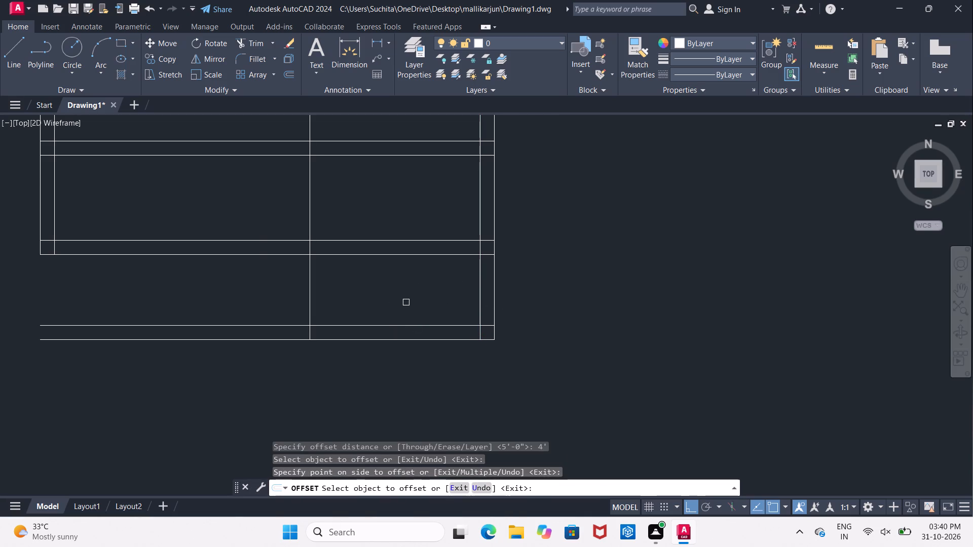
key(Return)
Offset the new vertical line 4" to the west to form the partition's thickness.
key(Return)
text(4")
key(Return)
click(309, 303)
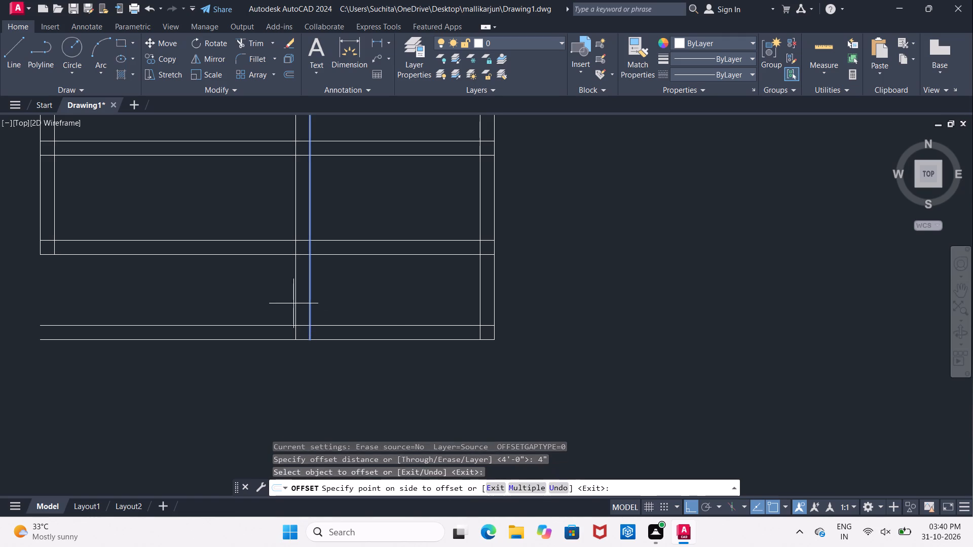
click(266, 303)
middle_drag(248, 305, 274, 321)
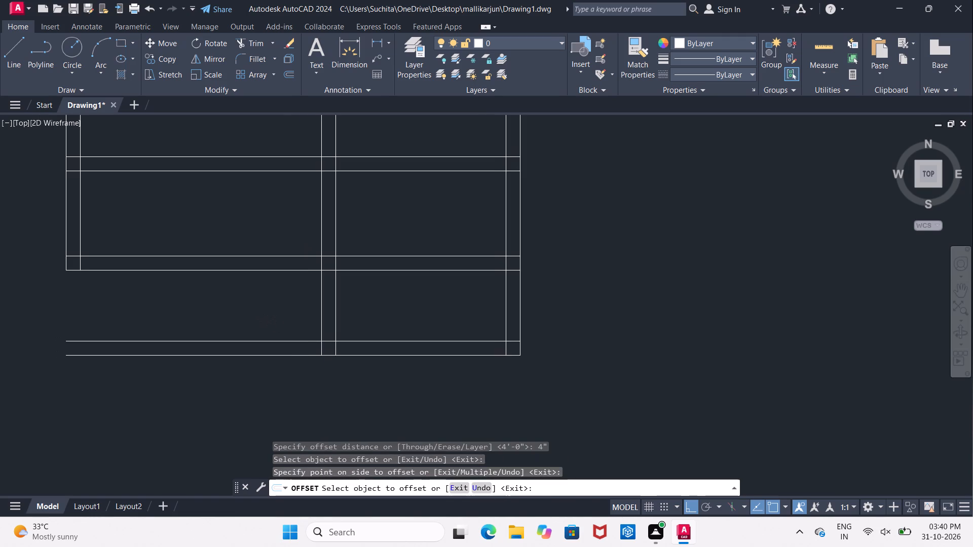
key(Escape)
Trim the upper horizontal wall lines between the east bay's side walls, along with the vertical partition lines above the next horizontal wall.
key(t)
text(R)
key(space)
key(space)
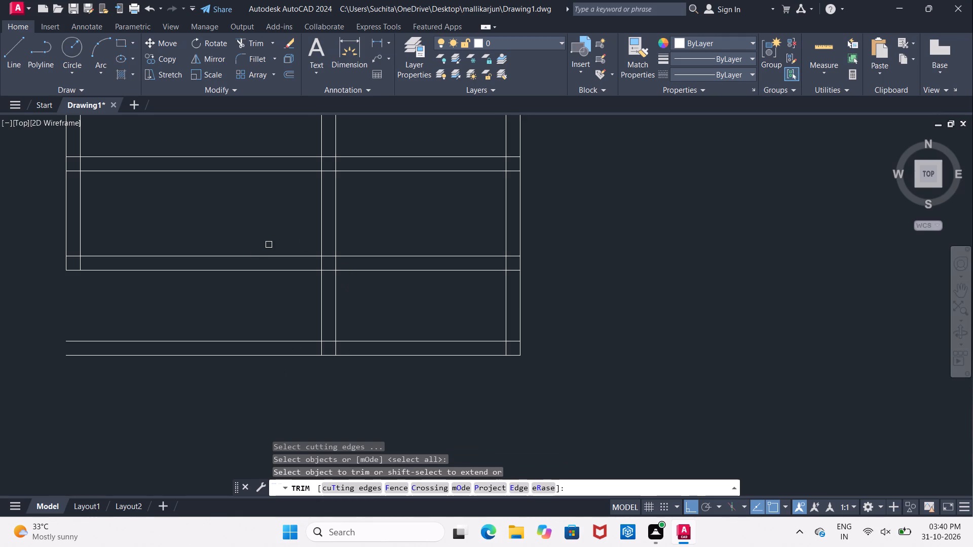
middle_drag(257, 253, 281, 330)
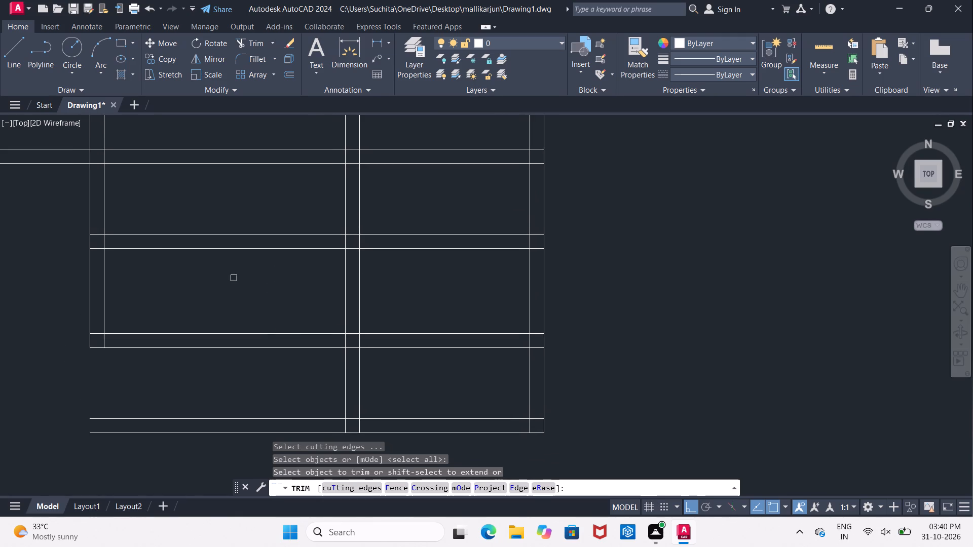
scroll(234, 280, down, 2)
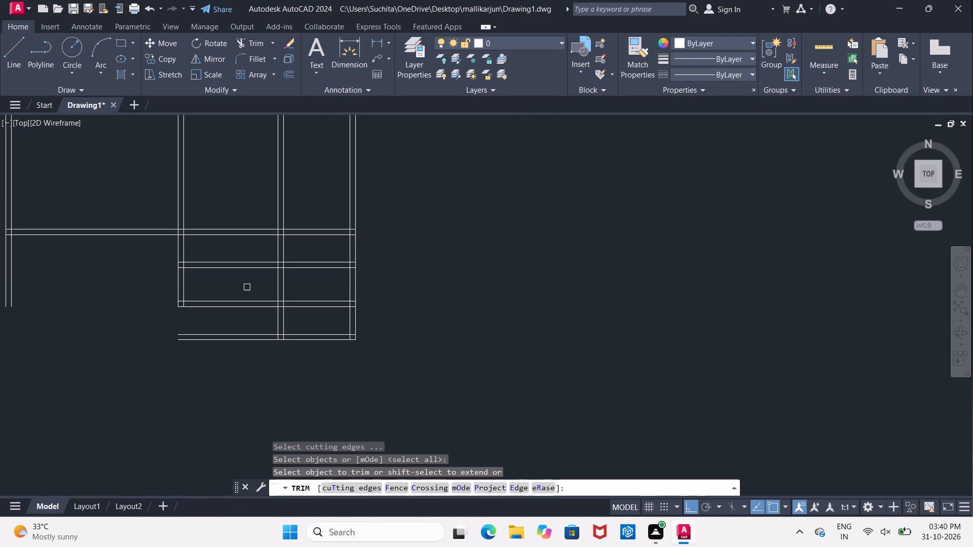
scroll(306, 286, up, 1)
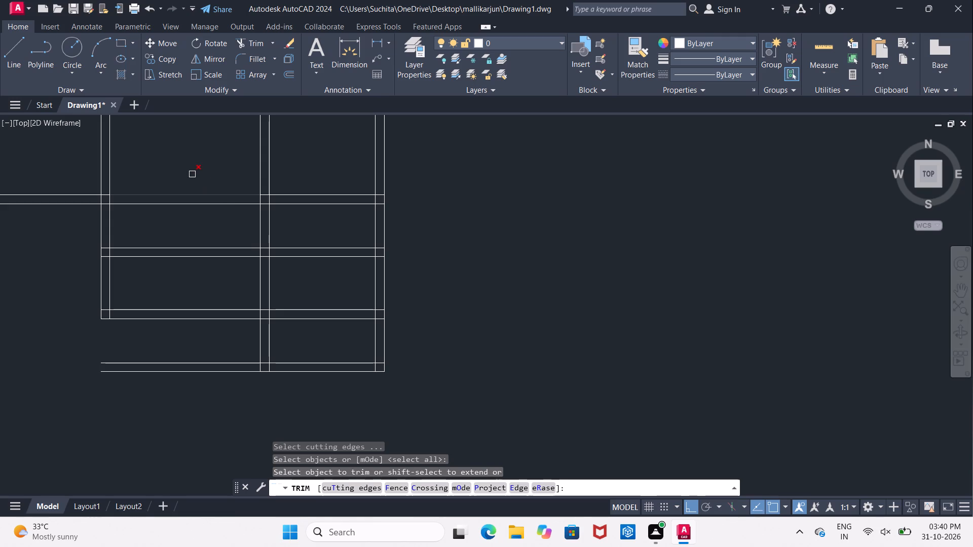
drag(143, 159, 145, 171)
click(349, 224)
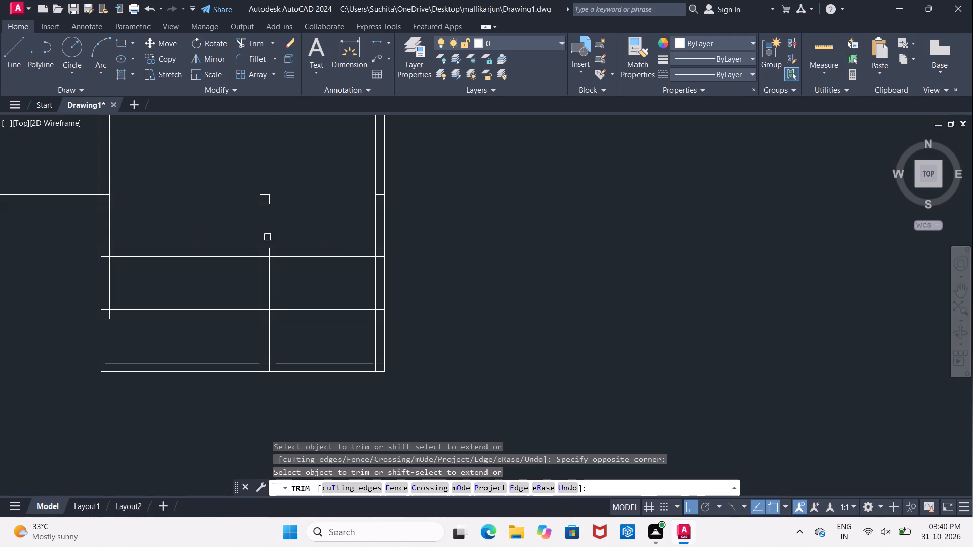
middle_drag(230, 241, 250, 248)
key(Escape)
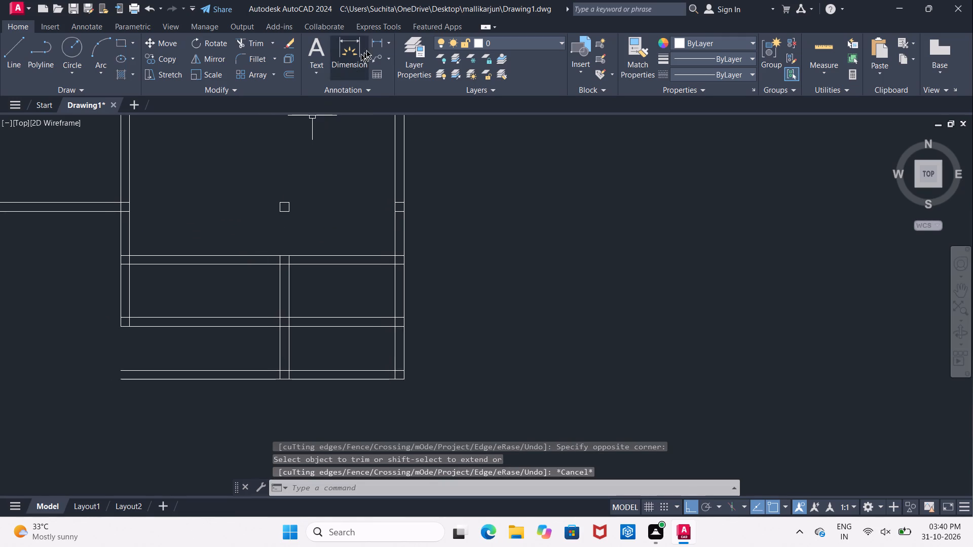
Measure the vertical clear distance along the east wall from the upper remaining horizontal wall to the lowest wall's inner line.
drag(378, 43, 378, 48)
click(395, 266)
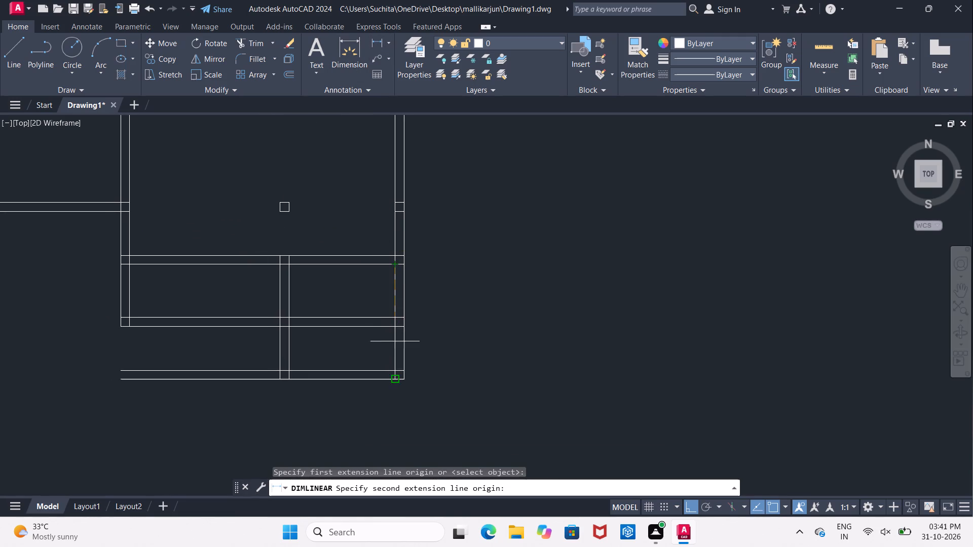
click(396, 373)
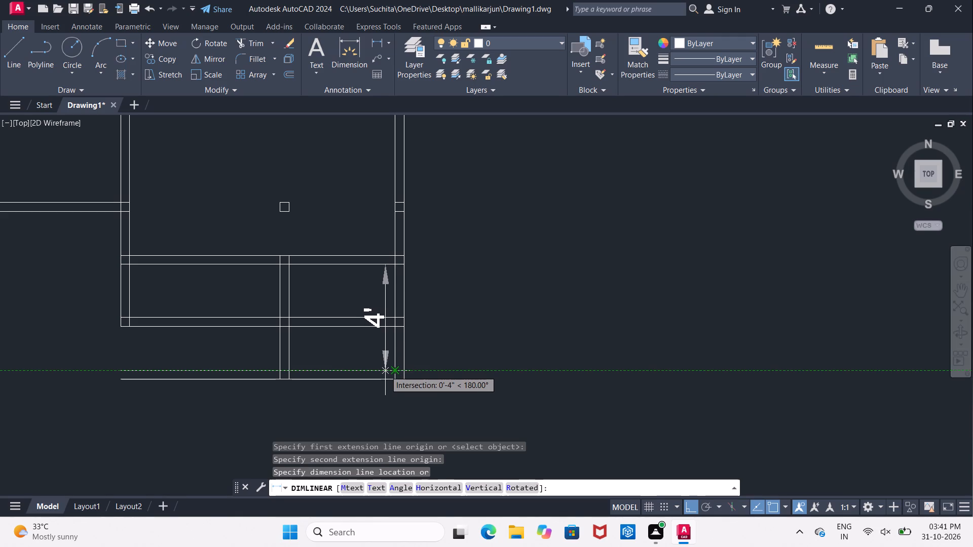
key(Escape)
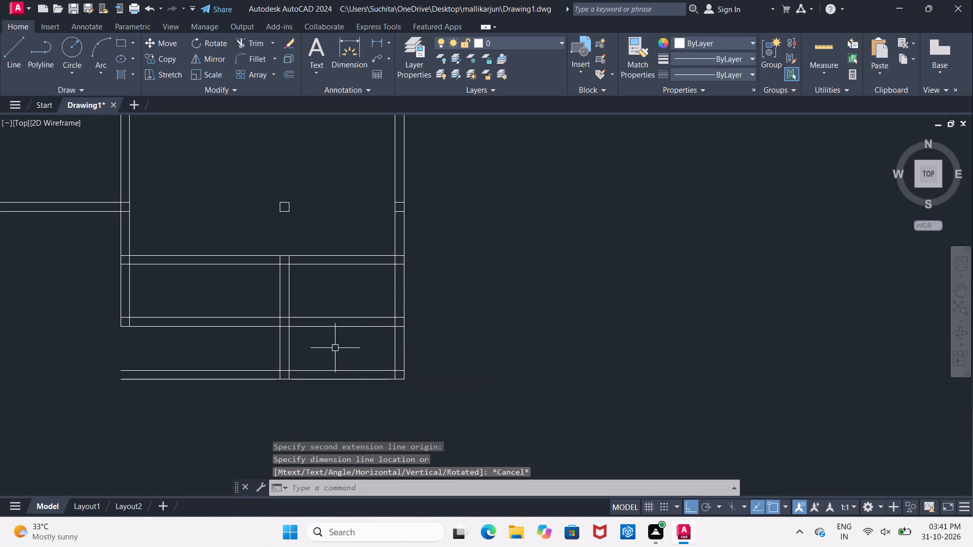
Trim the lowest horizontal wall east of the vertical partition and the east wall's extension below the middle horizontal wall.
text(TR)
key(space)
key(space)
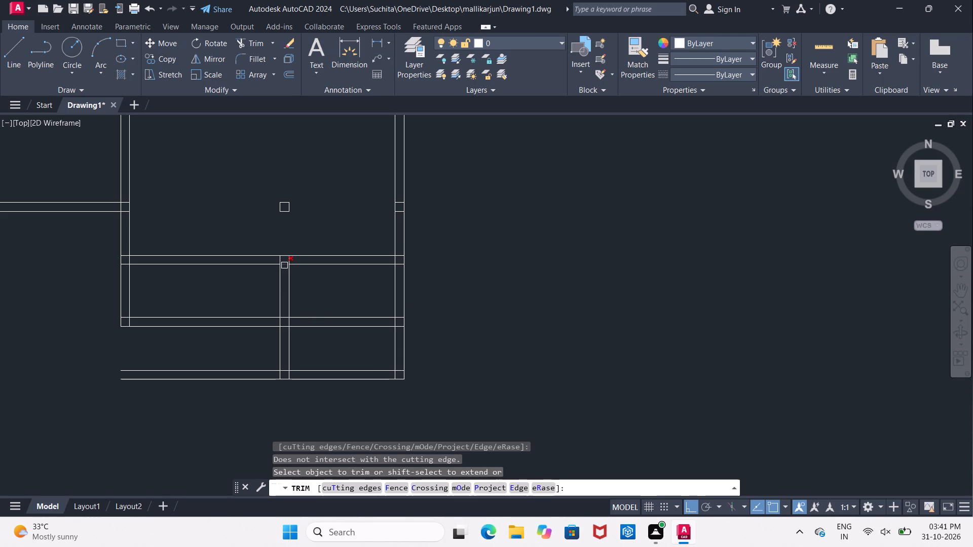
click(311, 345)
click(422, 383)
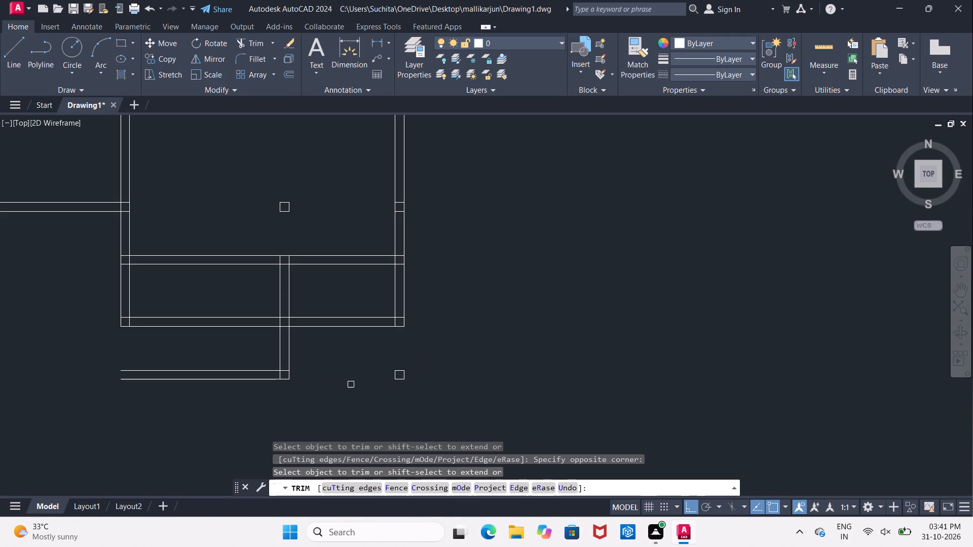
Trim both lines of the middle horizontal wall between the east bay's west wall and the vertical partition.
middle_drag(353, 379, 376, 403)
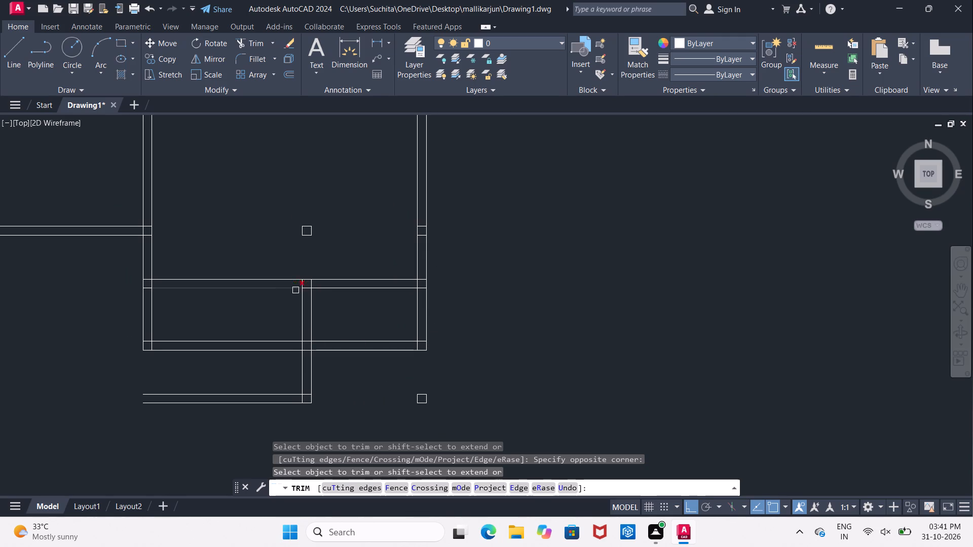
click(174, 323)
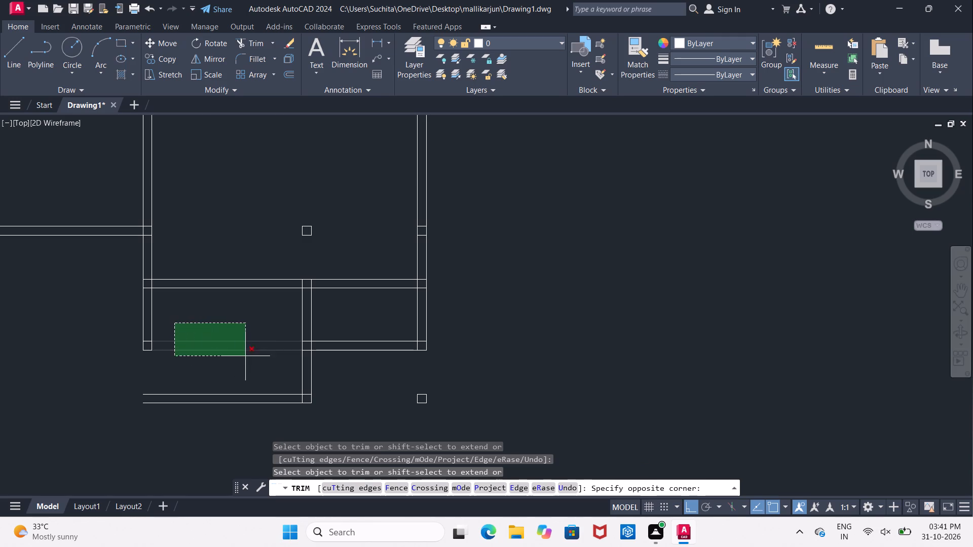
click(275, 361)
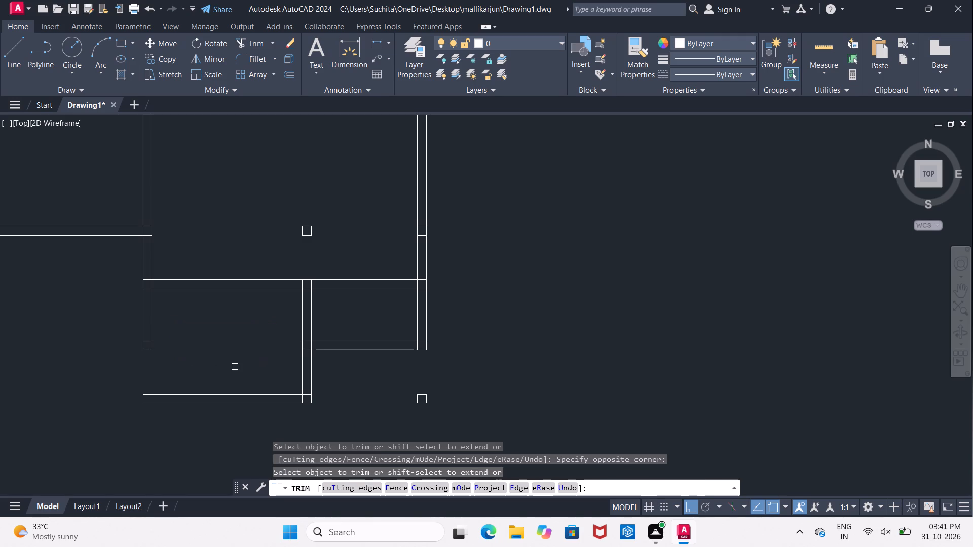
middle_drag(233, 367, 473, 345)
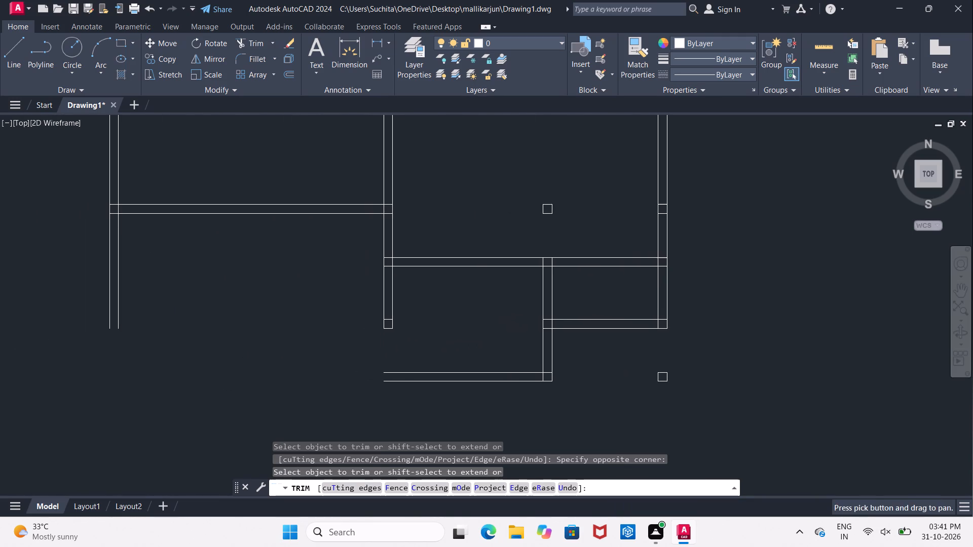
key(Escape)
Delete the two horizontal wall lines spanning the bay west of the trimmed rooms.
click(318, 216)
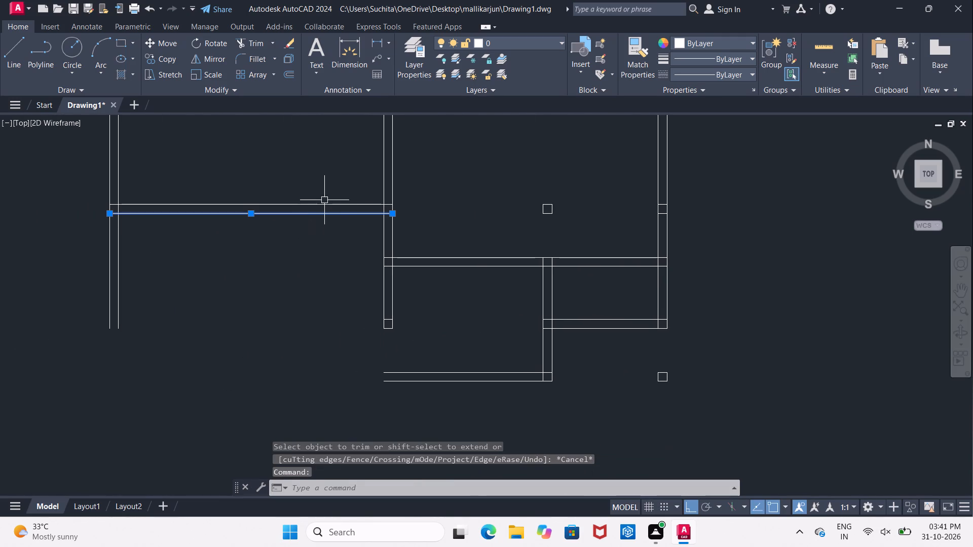
click(324, 200)
click(329, 208)
click(329, 205)
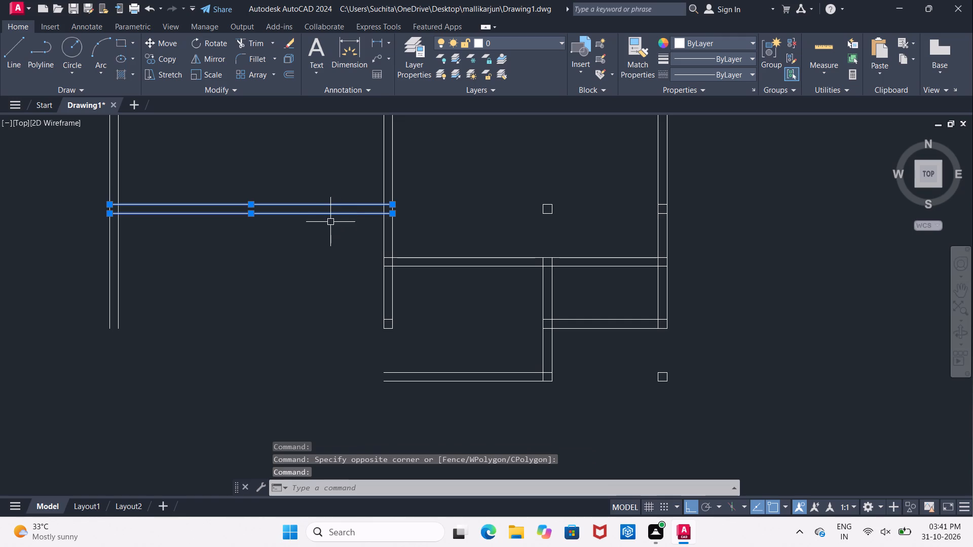
key(Delete)
Select the small leftover square of line fragments in the open room above the vertical partition.
drag(502, 188, 513, 194)
click(568, 224)
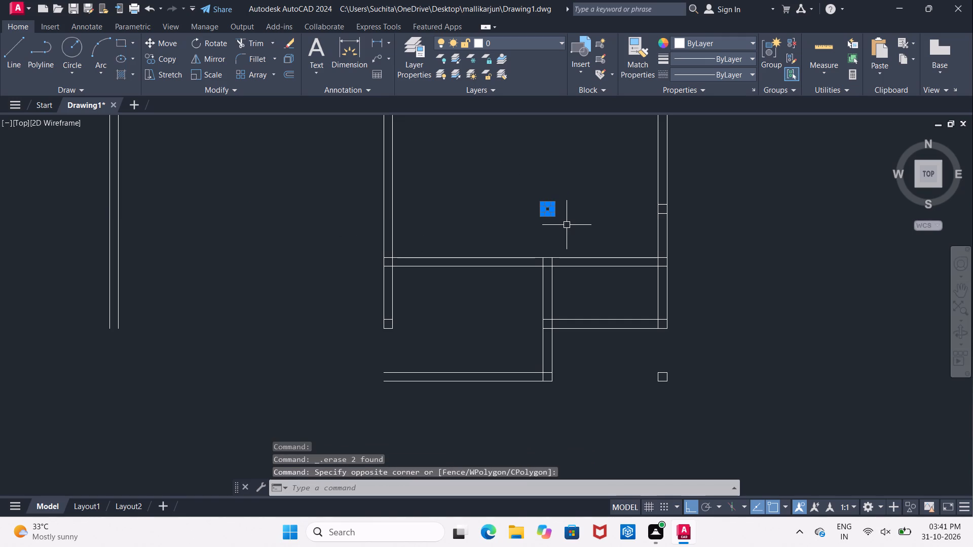
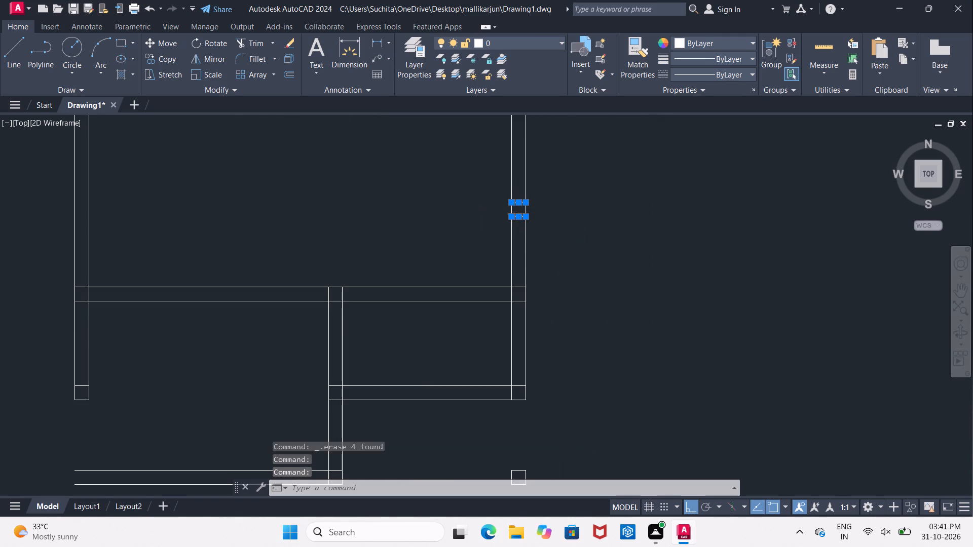
Delete the leftover square of line fragments south of the small southeast room.
scroll(478, 209, down, 3)
scroll(489, 296, up, 2)
drag(466, 224, 474, 230)
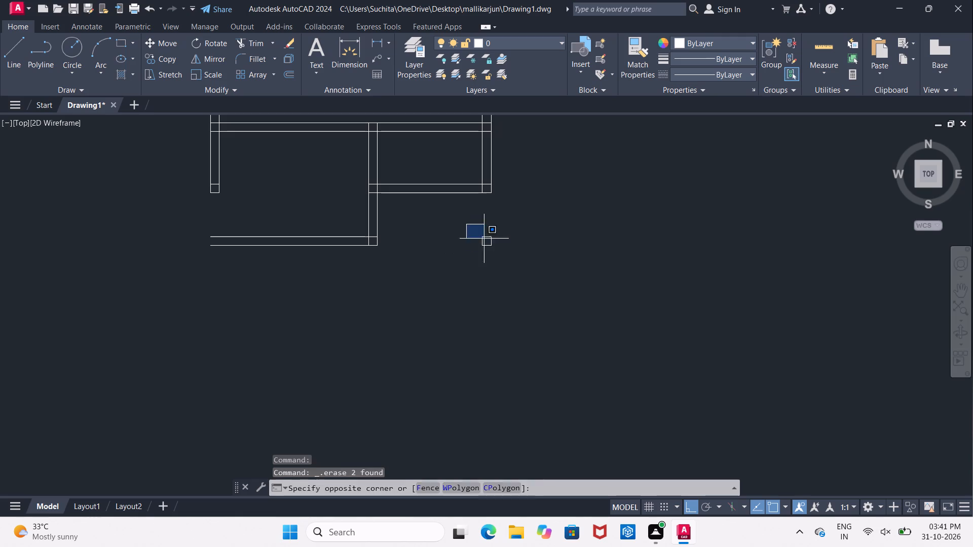
click(508, 256)
key(Delete)
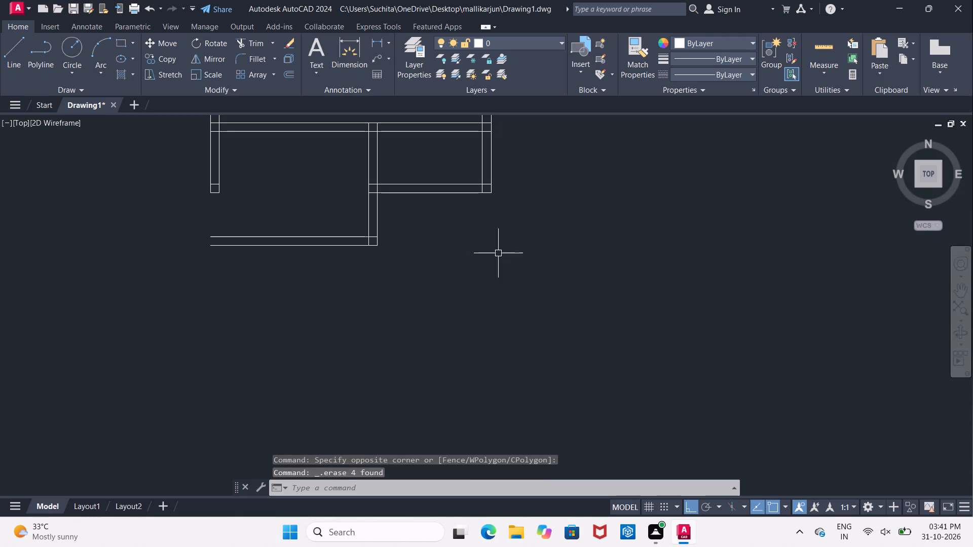
Stretch the west end of the lowest wall's outer line westward past the building's west wall.
middle_drag(334, 186, 377, 266)
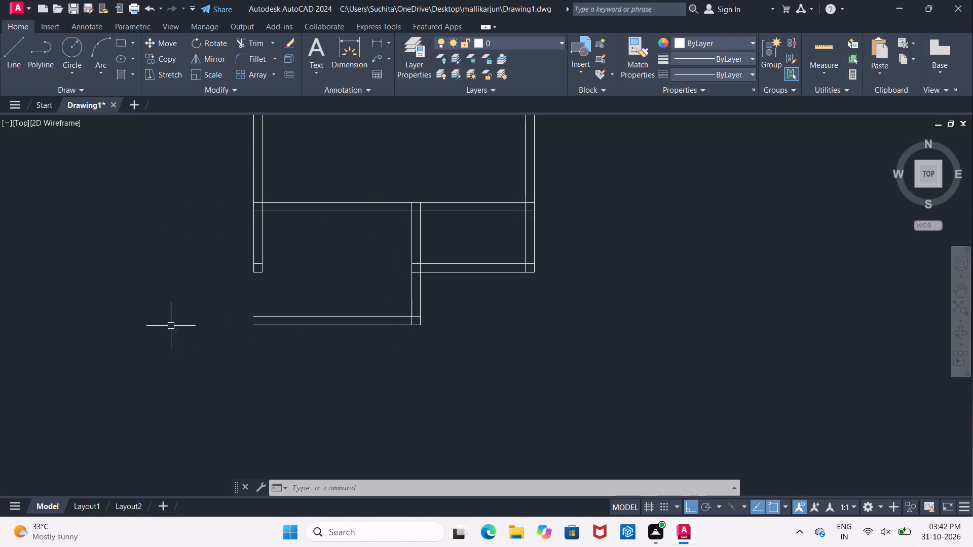
middle_drag(149, 331, 292, 349)
key(Escape)
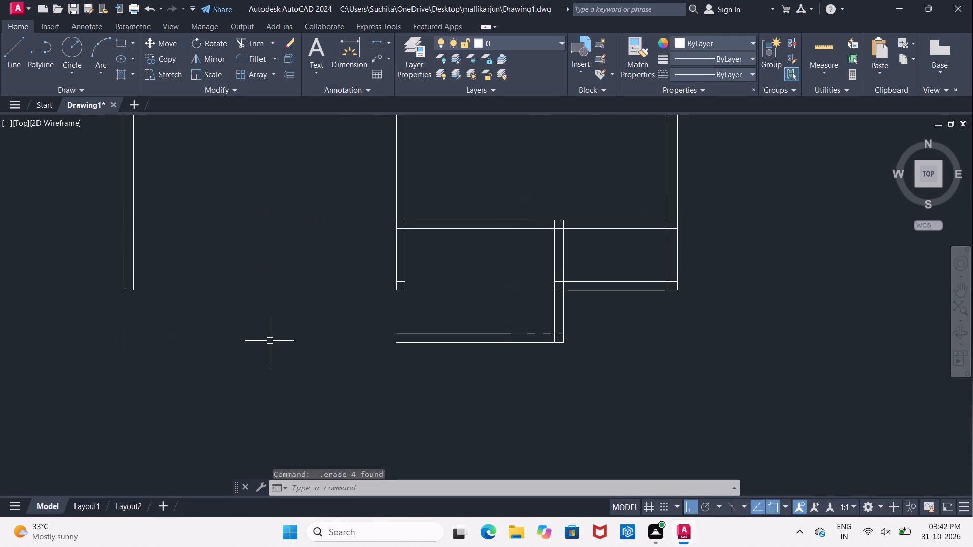
click(423, 345)
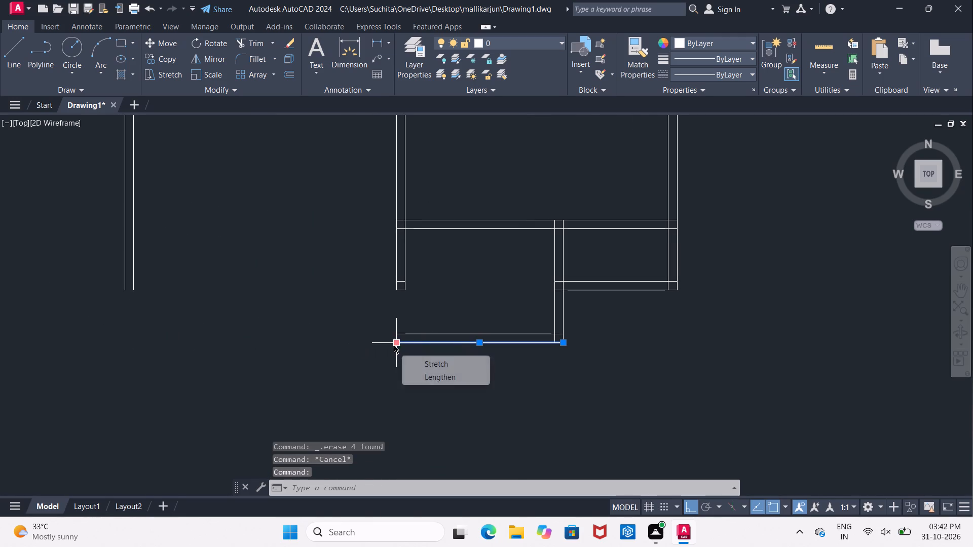
click(385, 345)
click(343, 354)
click(397, 342)
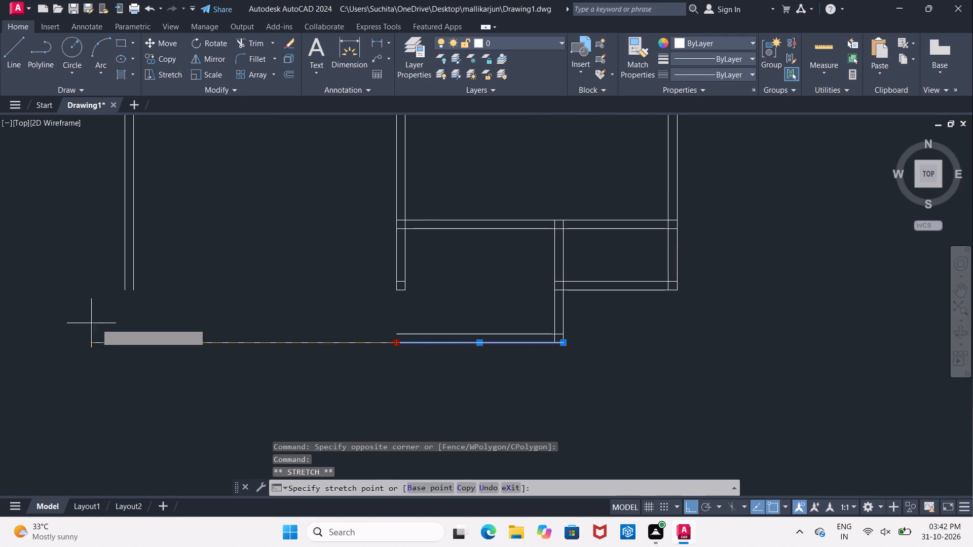
click(70, 322)
middle_drag(183, 320, 234, 366)
scroll(228, 358, down, 3)
scroll(235, 362, up, 3)
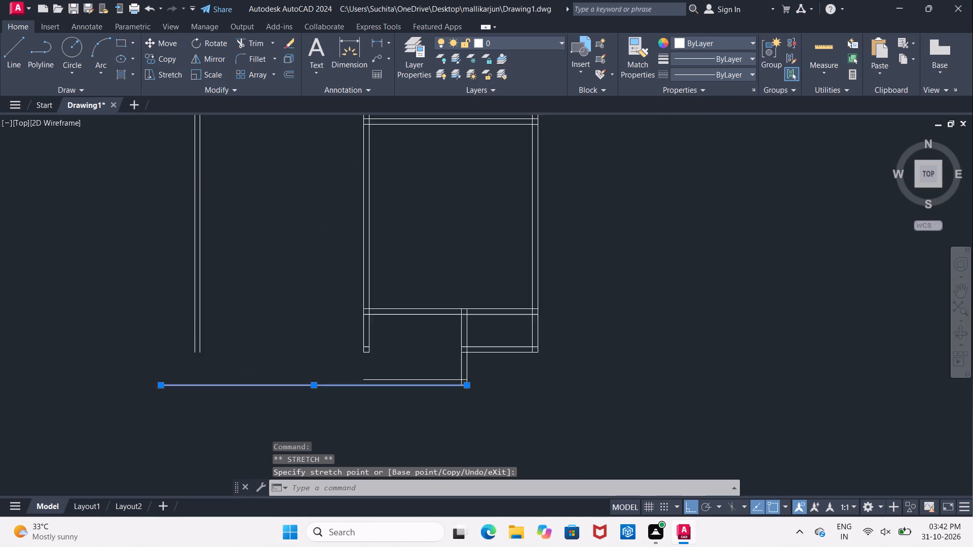
key(Escape)
Extend both west wall lines south to the lowest wall's outer line, and its inner line west to the outer west wall line.
key(e)
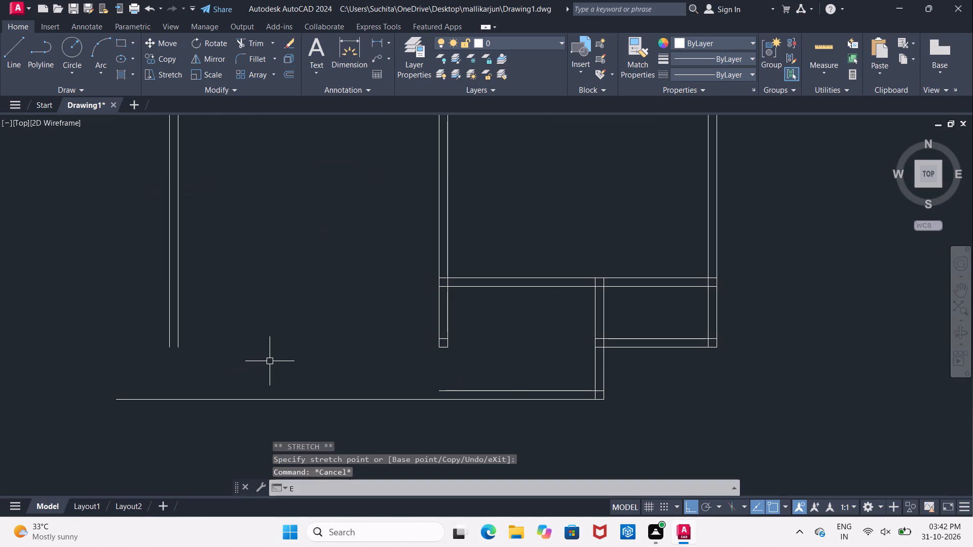
key(x)
key(space)
key(space)
click(179, 339)
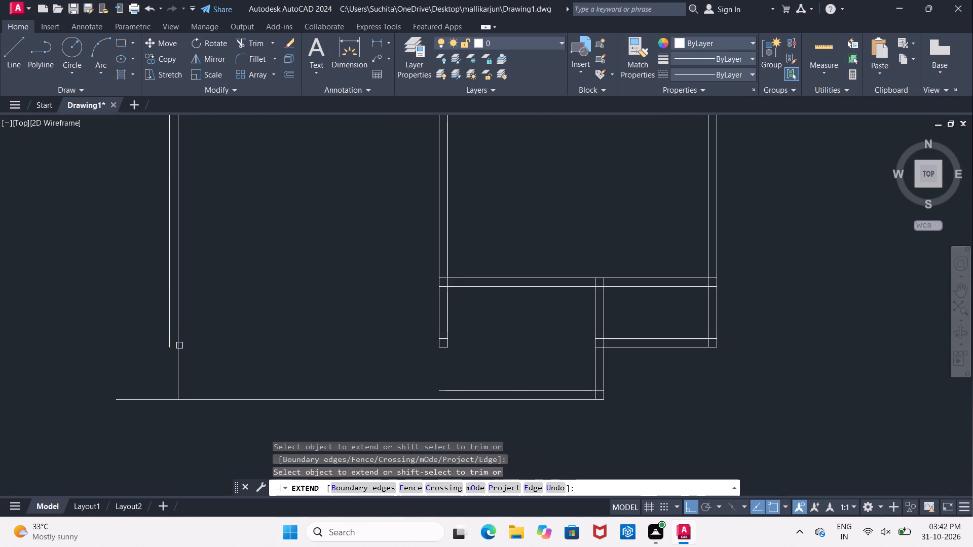
click(171, 337)
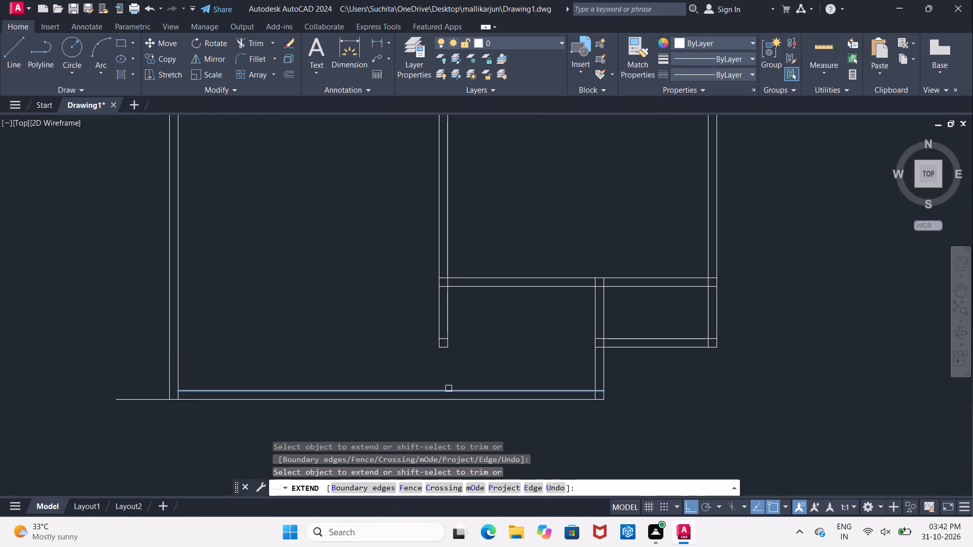
click(448, 388)
click(201, 389)
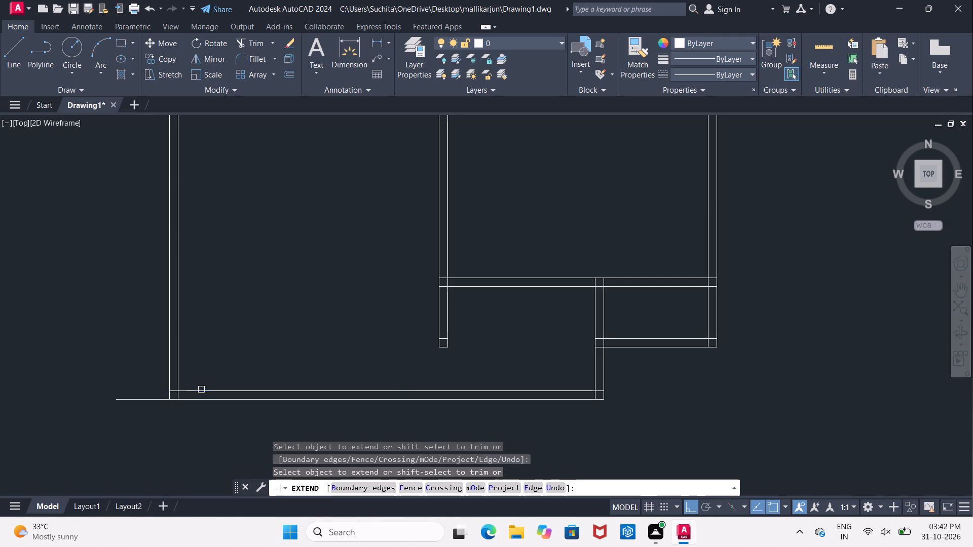
Extend both lines of the middle vertical wall south to the lowest wall's outer line.
click(436, 326)
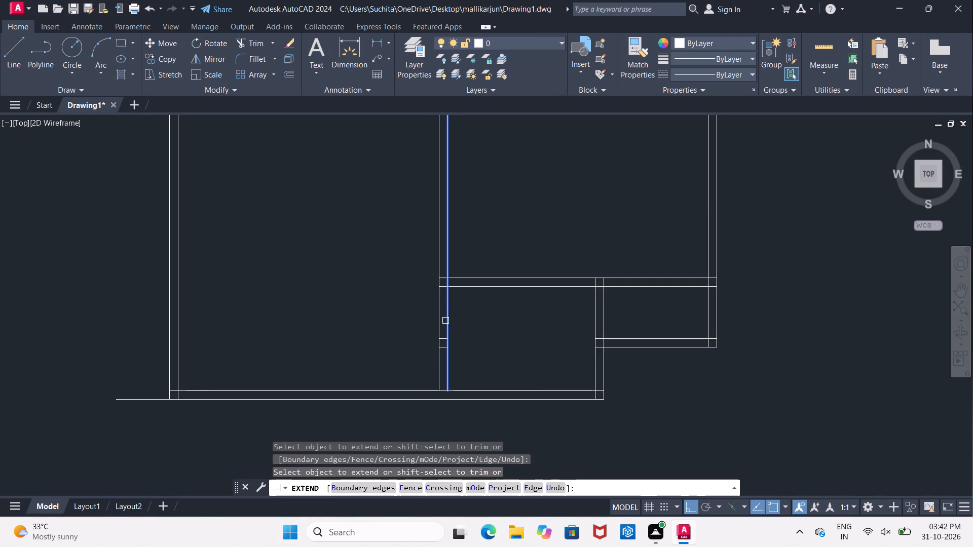
click(447, 321)
click(447, 325)
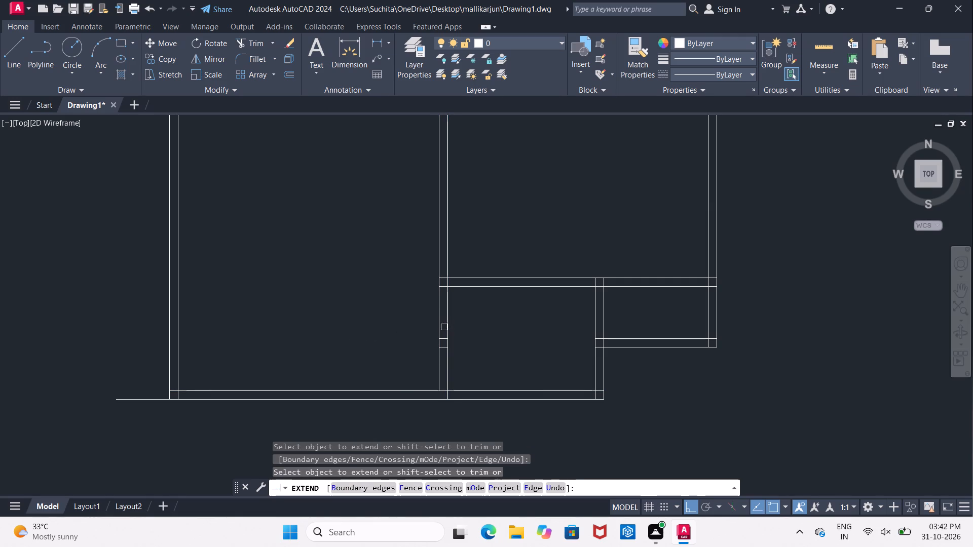
click(440, 329)
key(Escape)
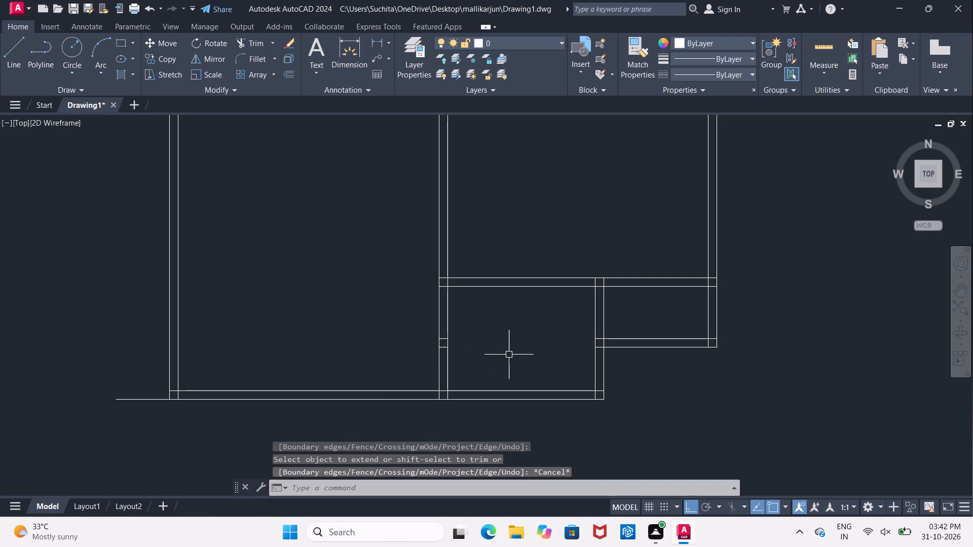
Extend the two short horizontal fragments in the middle vertical wall west to the west wall's outer line.
key(e)
key(x)
key(space)
key(space)
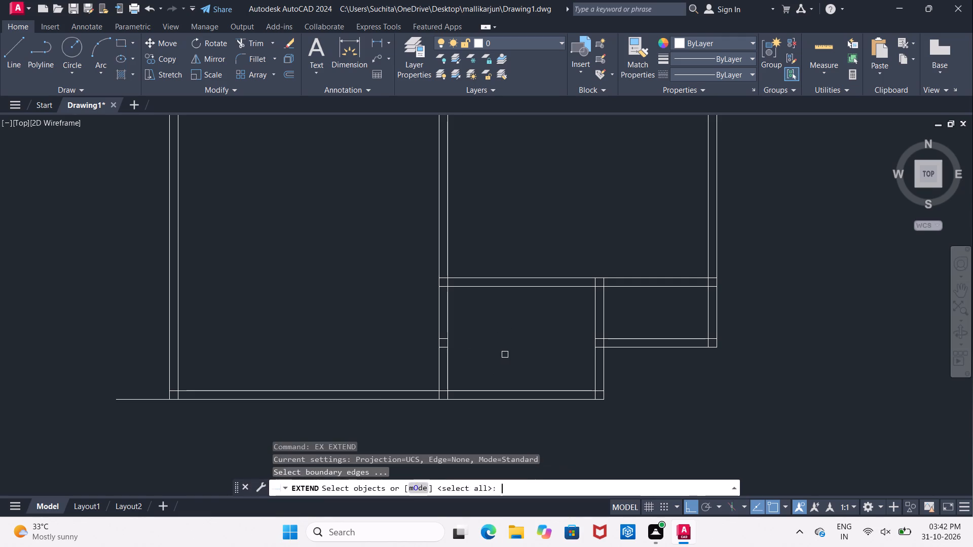
click(442, 338)
click(441, 348)
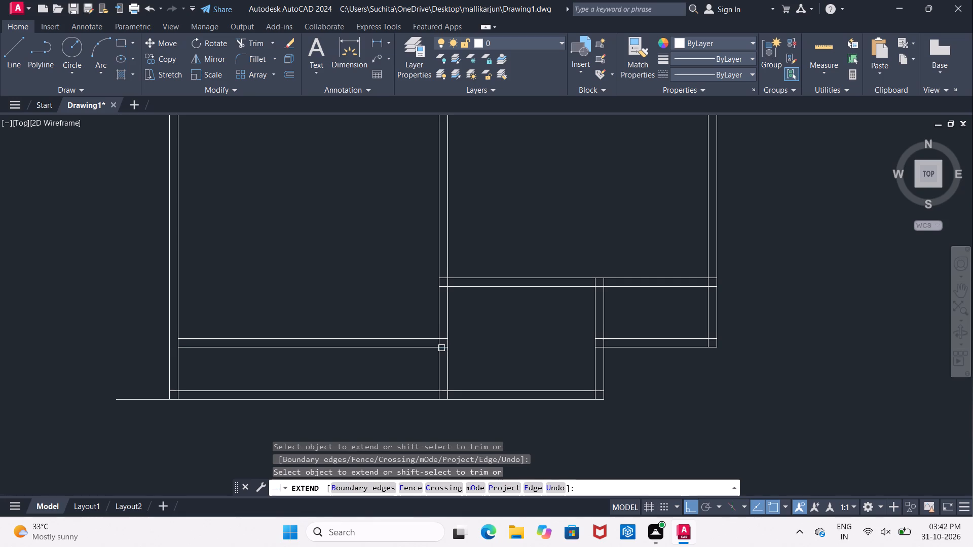
click(273, 349)
click(247, 339)
key(space)
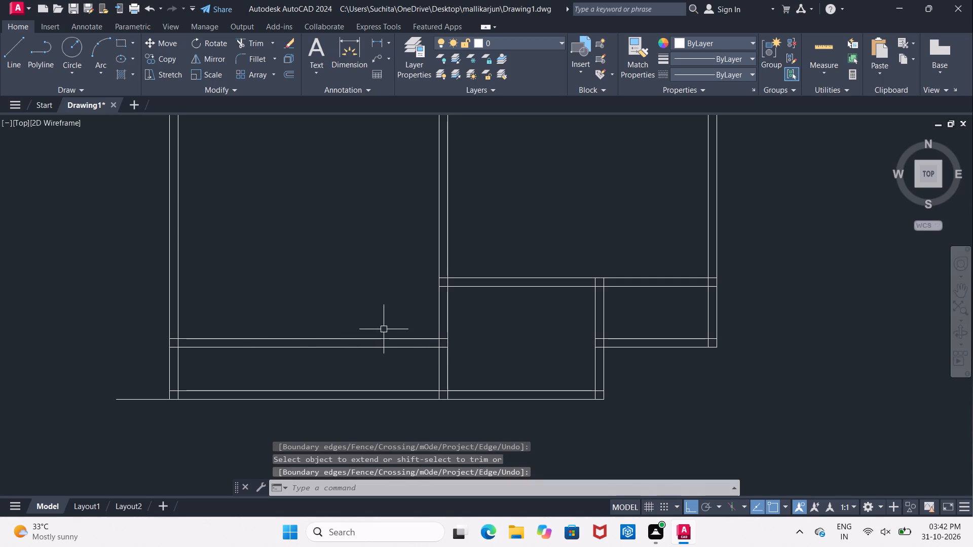
key(Escape)
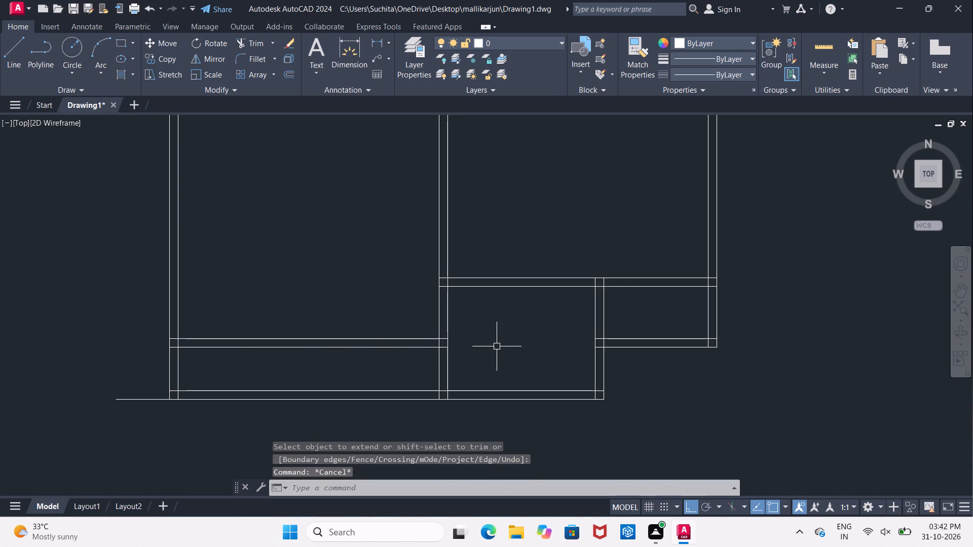
Measure the inner width of the small southeast room with a linear dimension.
click(374, 44)
click(706, 340)
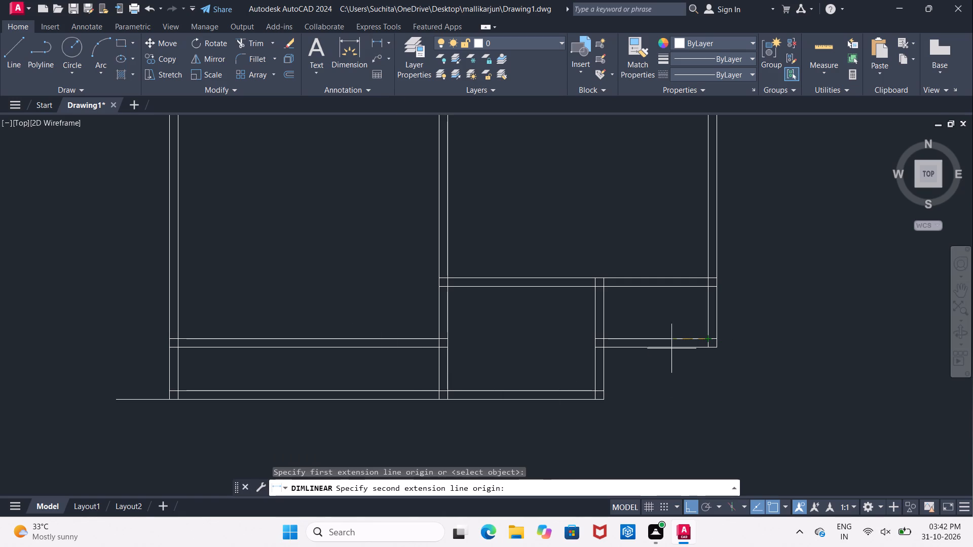
click(606, 341)
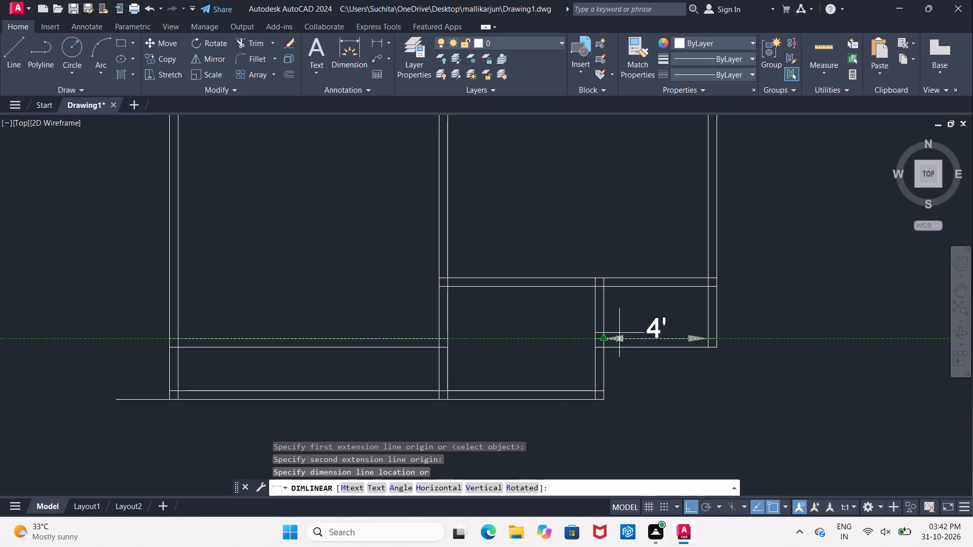
key(Escape)
Extend both lines of the horizontal wall above the two southeast rooms west to the west wall's outer line.
middle_drag(168, 366, 193, 342)
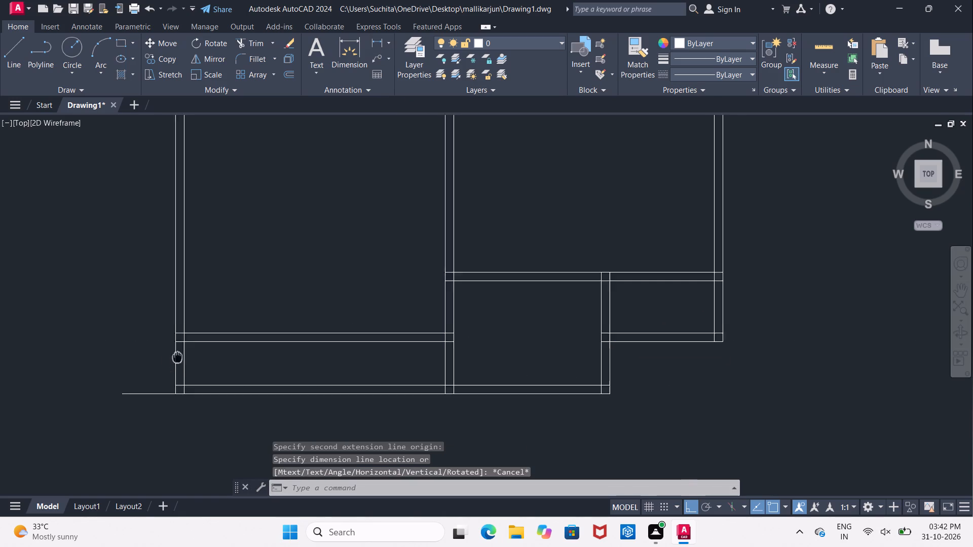
middle_drag(193, 342, 224, 316)
scroll(255, 288, up, 1)
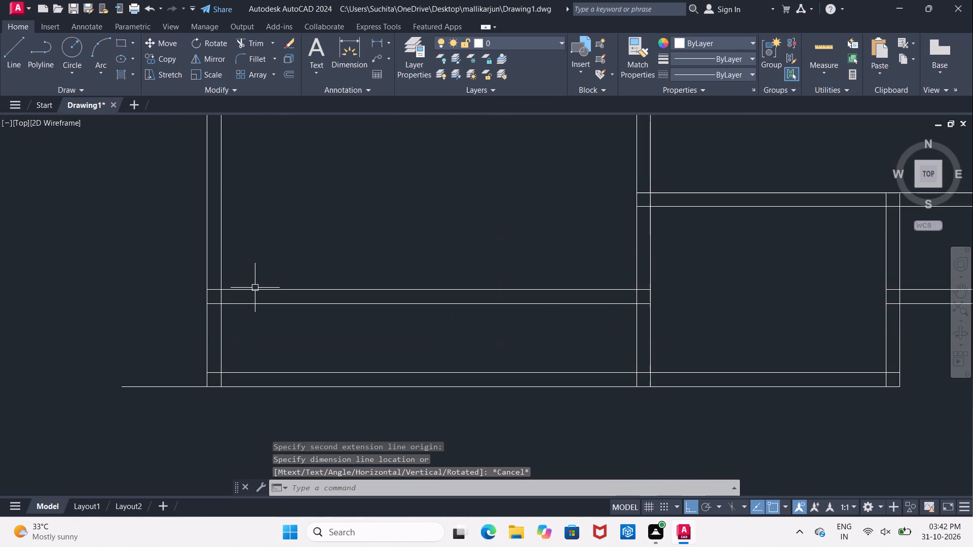
middle_drag(255, 288, 178, 346)
scroll(178, 346, down, 1)
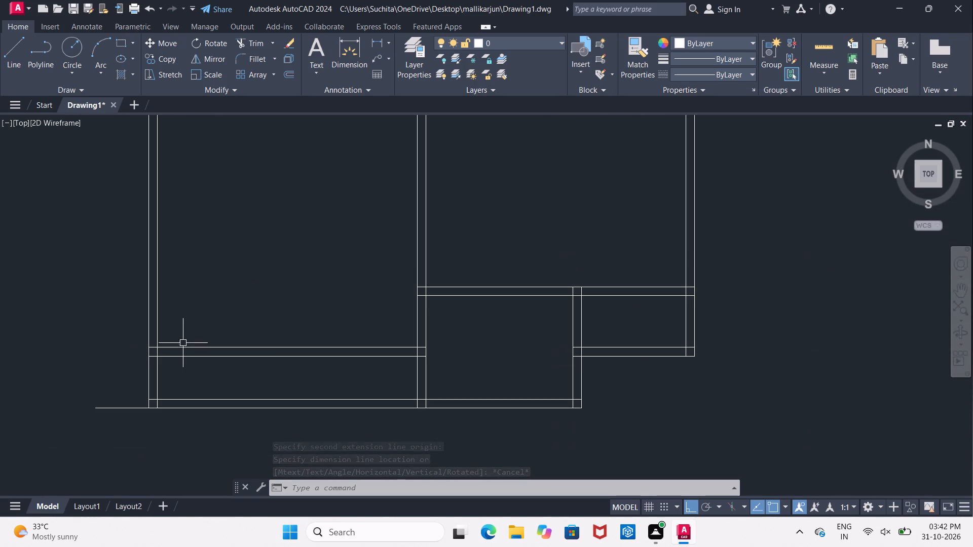
middle_drag(195, 325, 194, 349)
key(Escape)
text(EX)
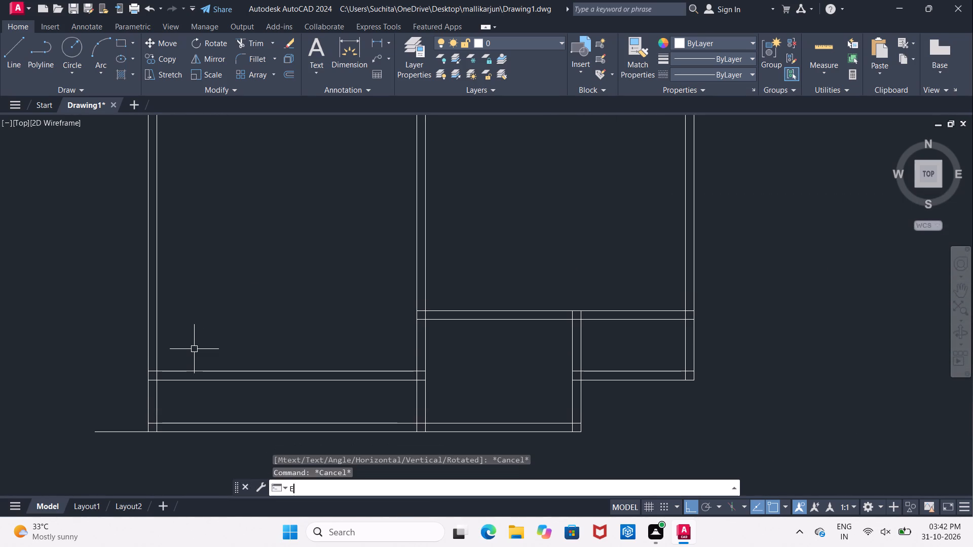
key(space)
key(space)
click(442, 322)
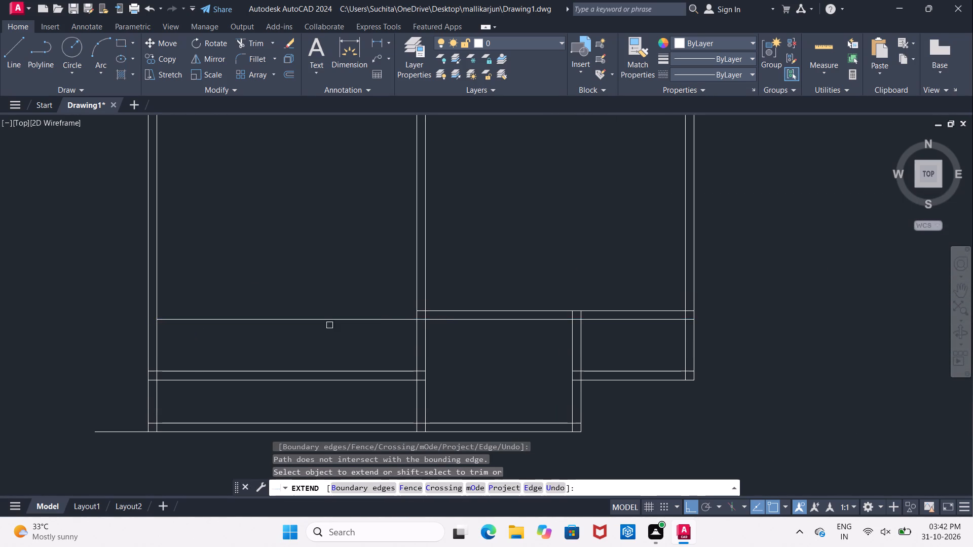
click(278, 322)
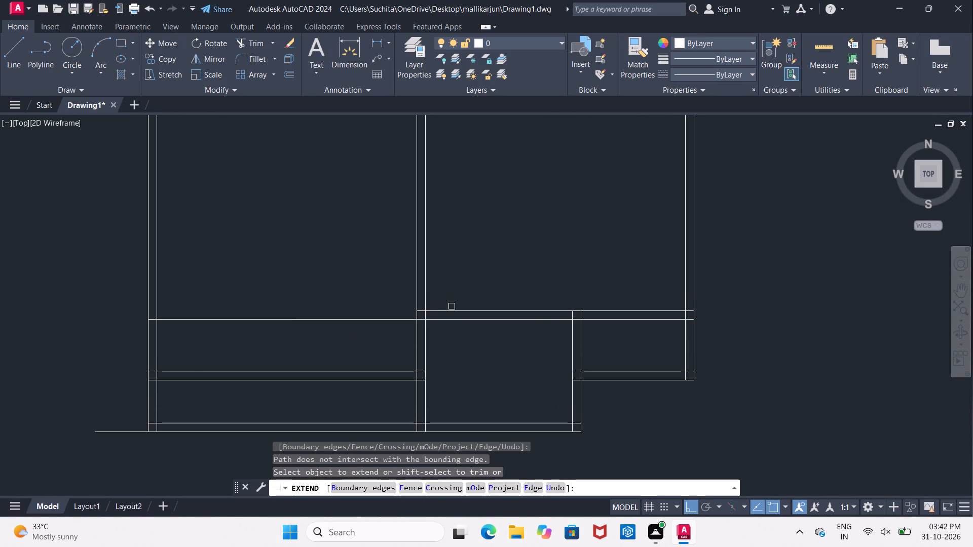
click(451, 310)
click(251, 310)
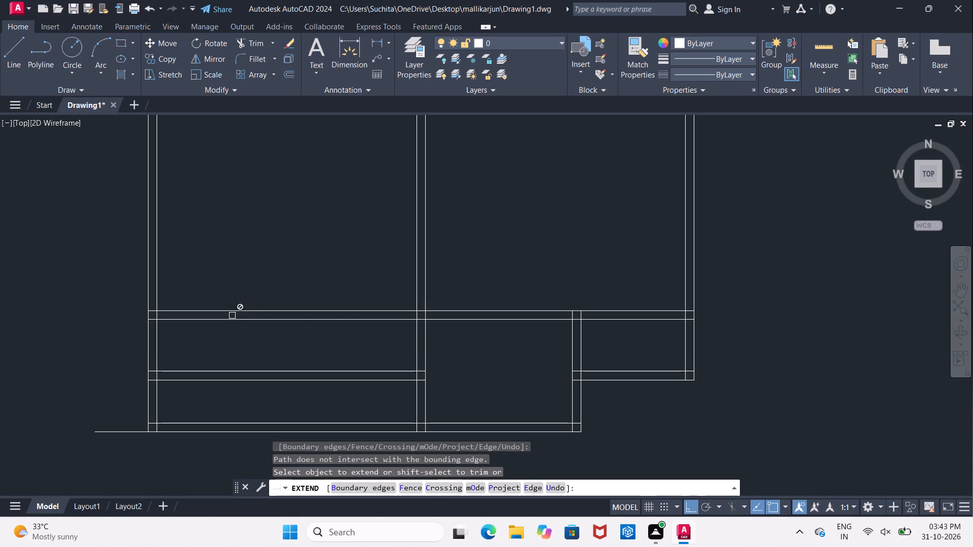
key(Escape)
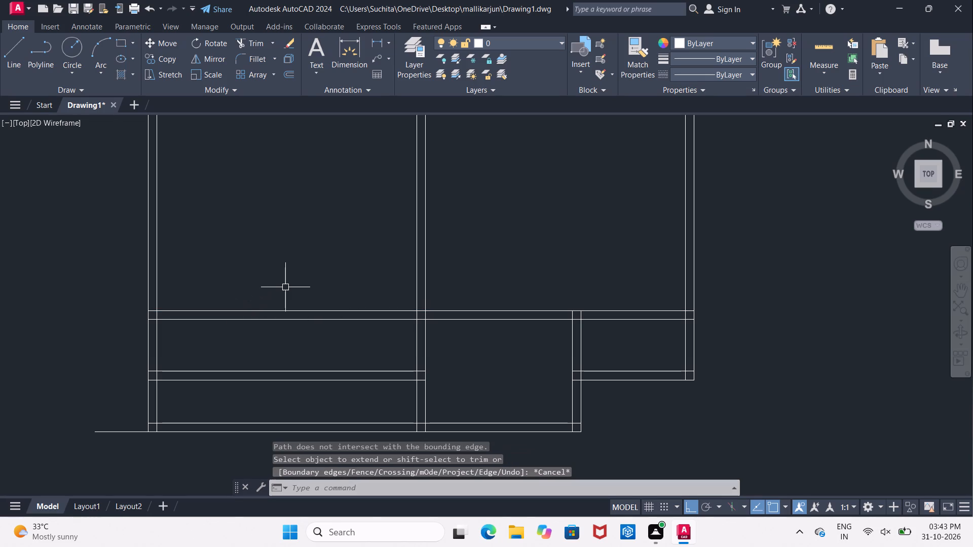
Offset the west wall's inner line 4' to the east.
key(o)
key(Return)
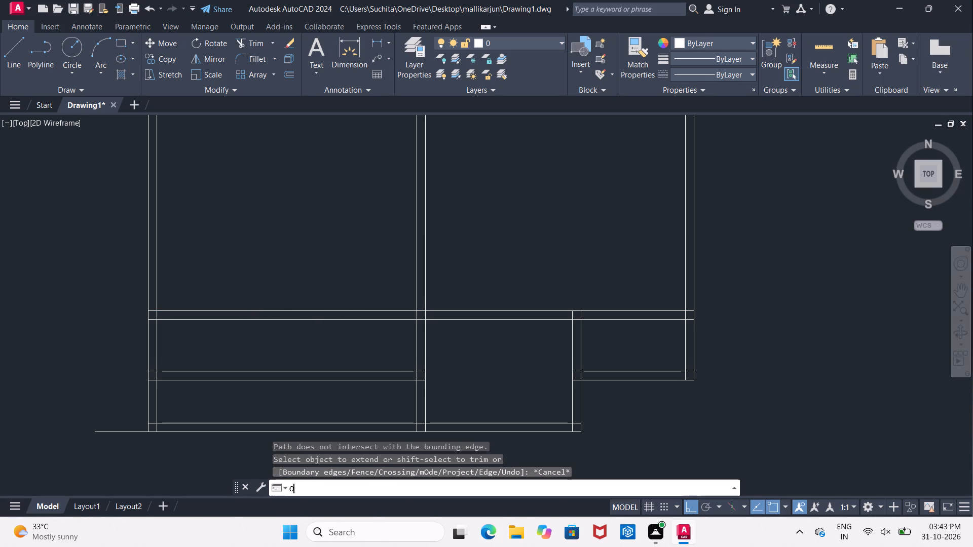
key(4)
key(apostrophe)
key(Return)
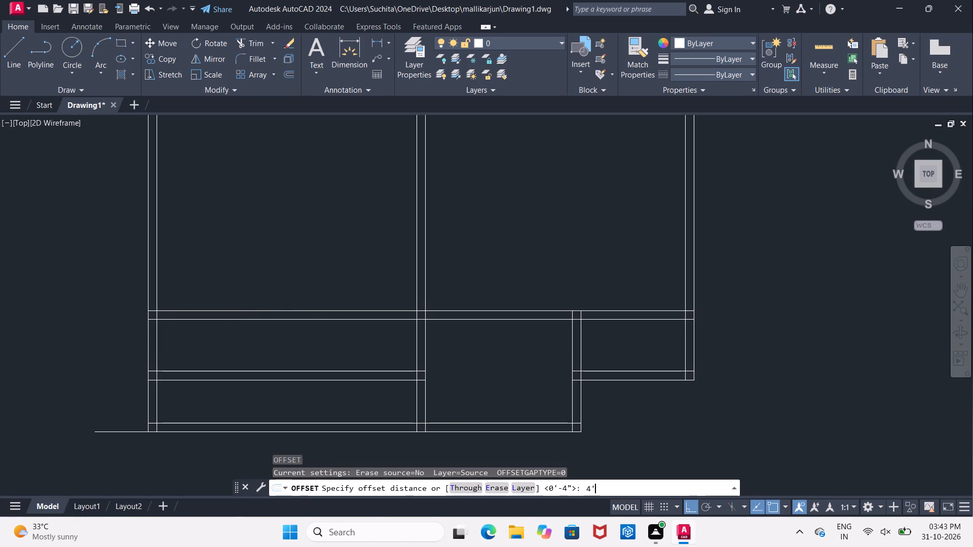
click(157, 347)
click(207, 358)
key(Return)
Offset the vertical line 4' inside the west wall by 4" to the east for the partition thickness.
key(Return)
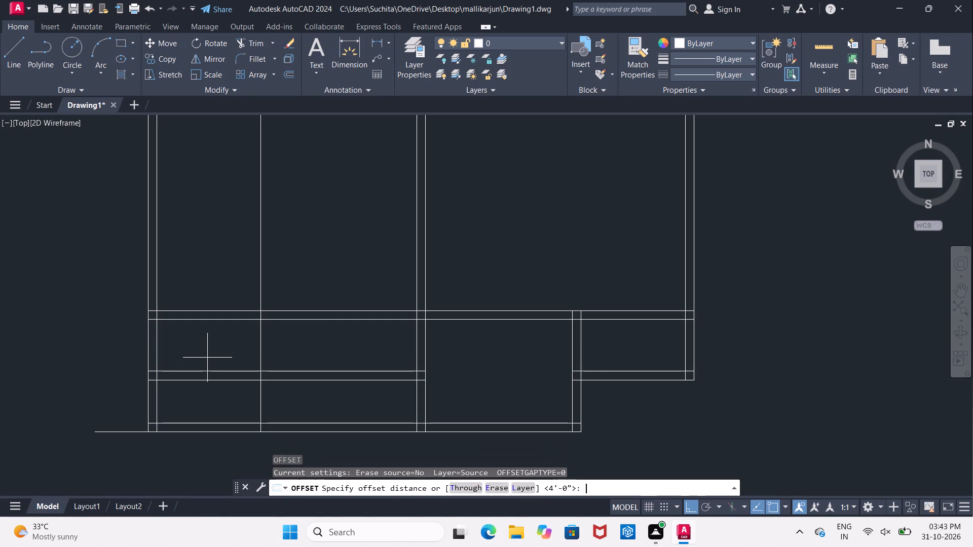
text(4")
key(Return)
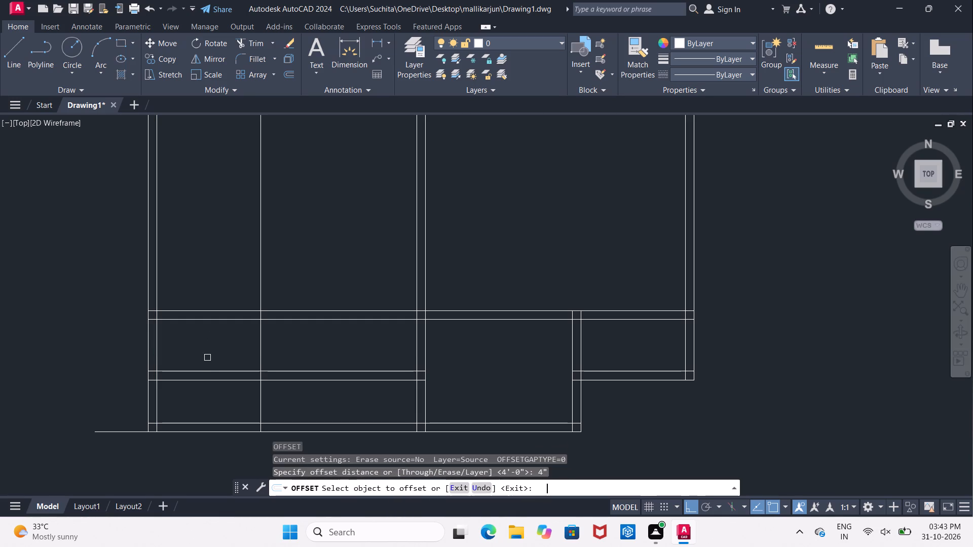
click(262, 357)
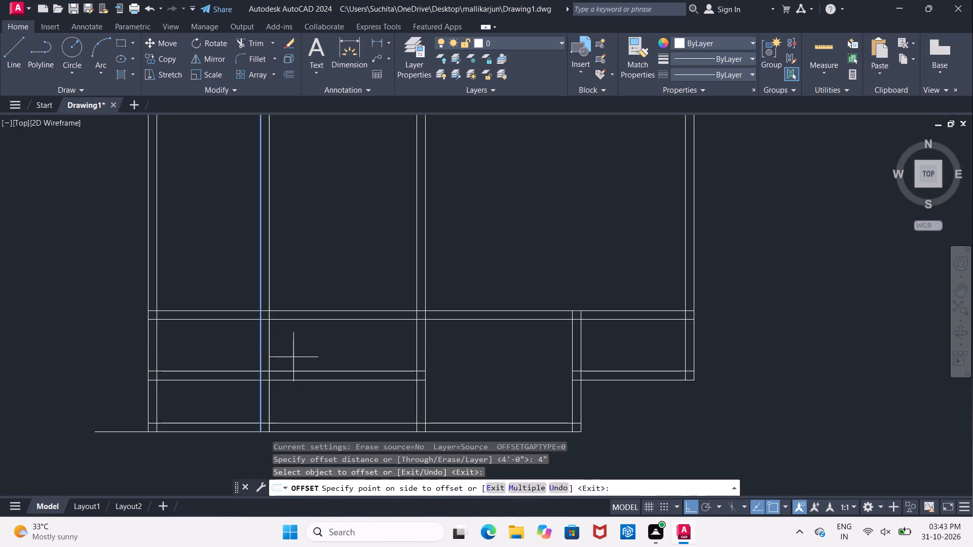
click(298, 357)
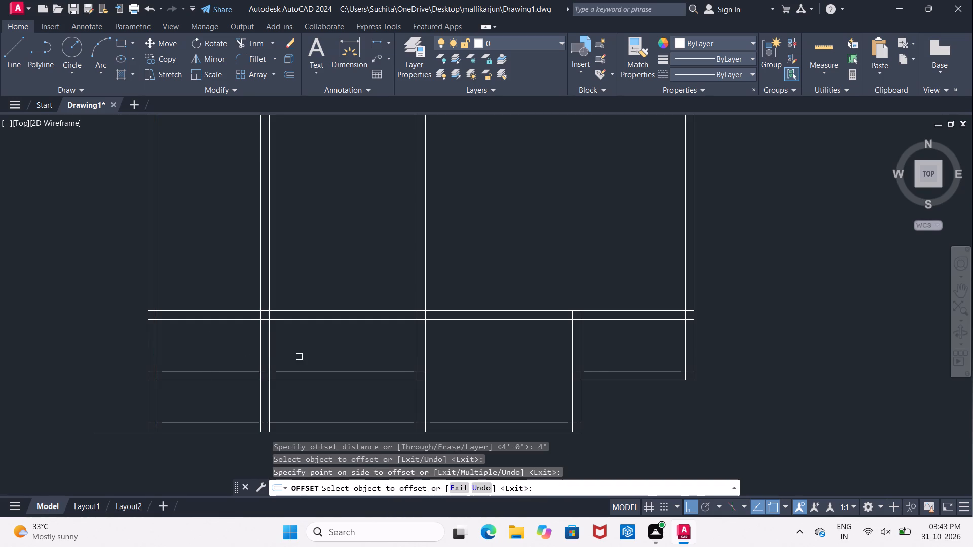
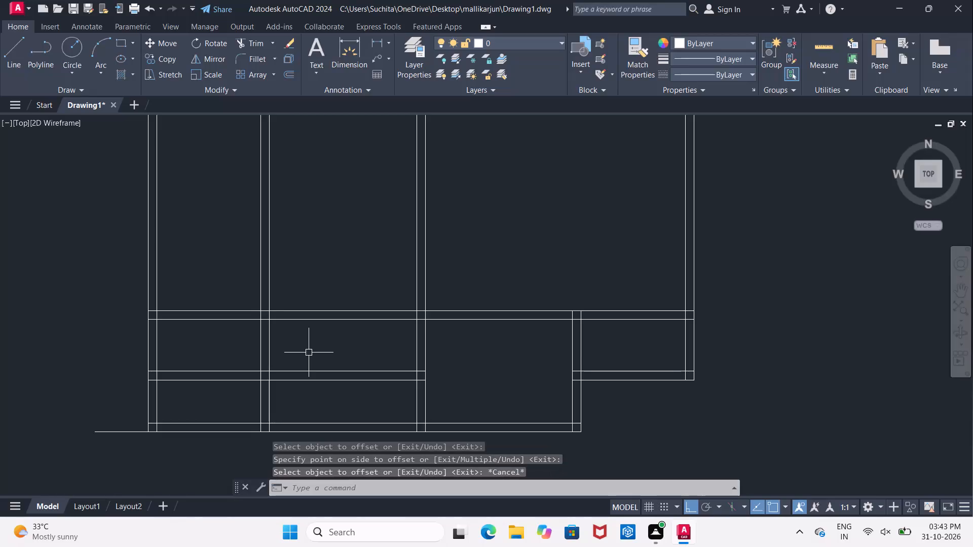
Trim off both lines of the new 4" partition north of the horizontal wall above the southern rooms.
key(Escape)
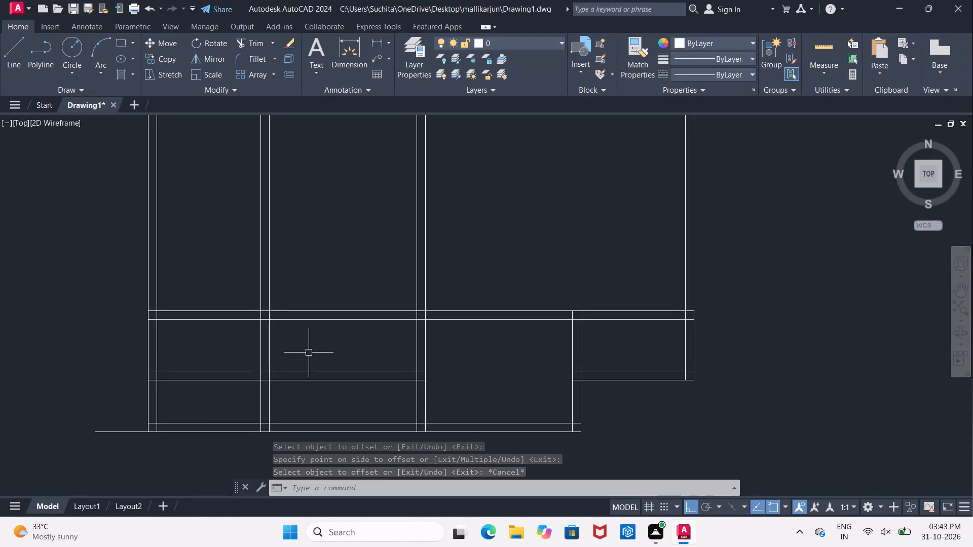
text(TR)
key(space)
key(space)
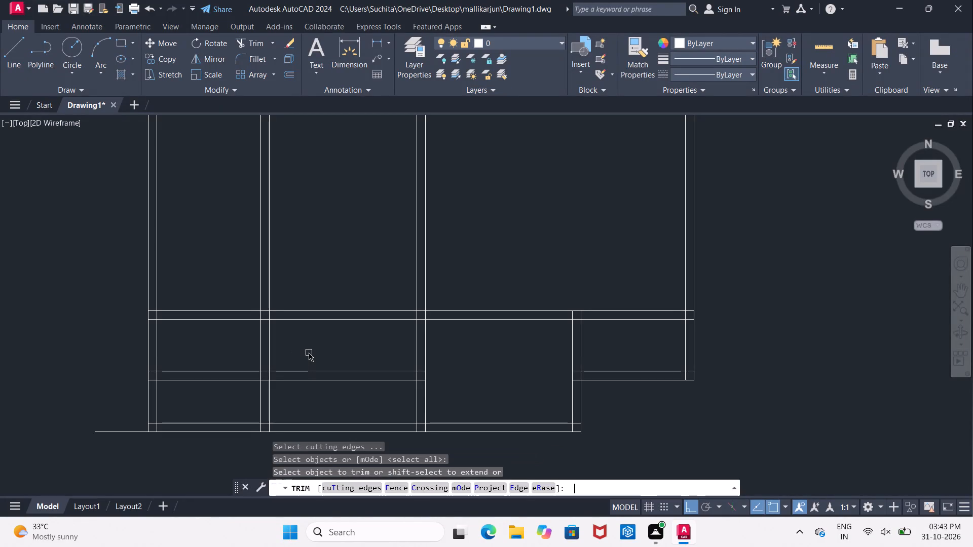
click(230, 278)
click(319, 282)
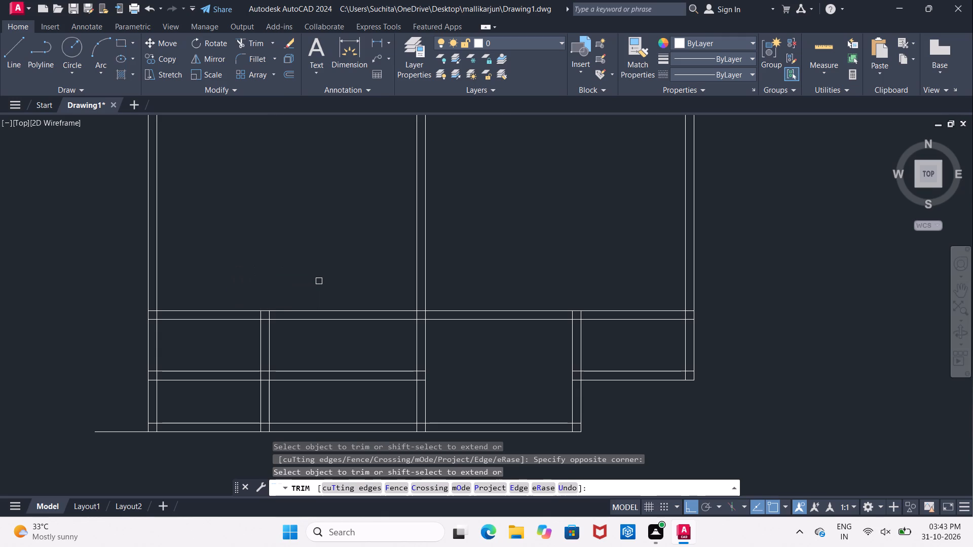
key(Escape)
Trim both lines of the lower horizontal wall between the new partition and the central vertical wall.
text(TR)
key(space)
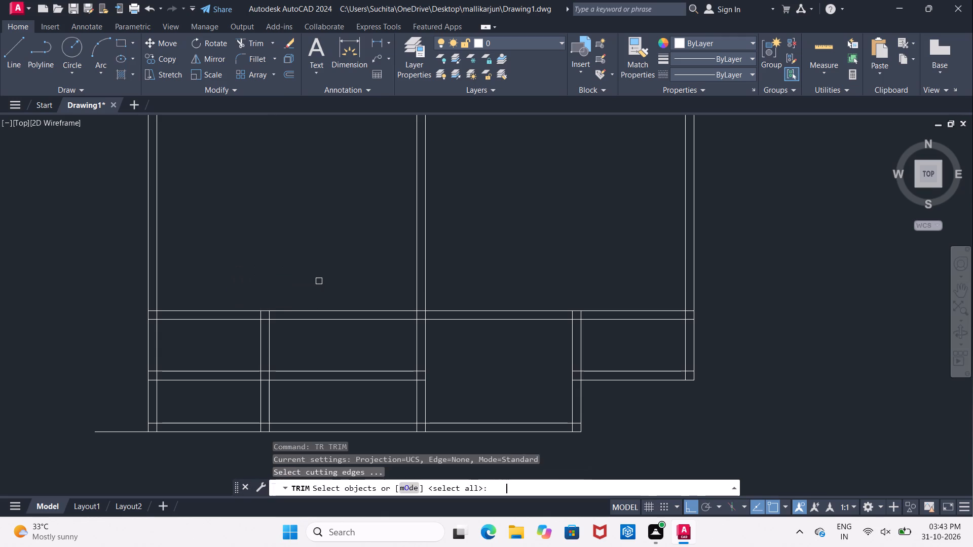
key(space)
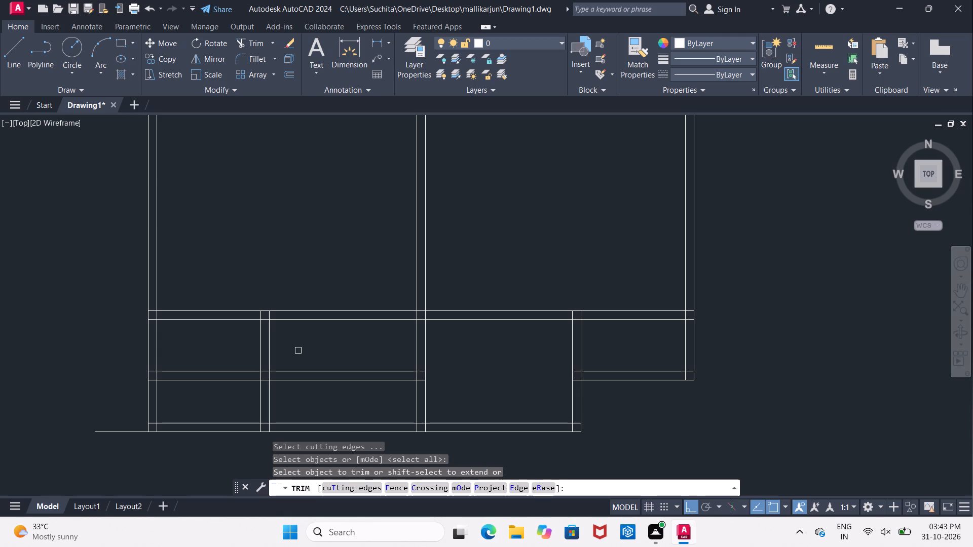
click(294, 347)
click(394, 400)
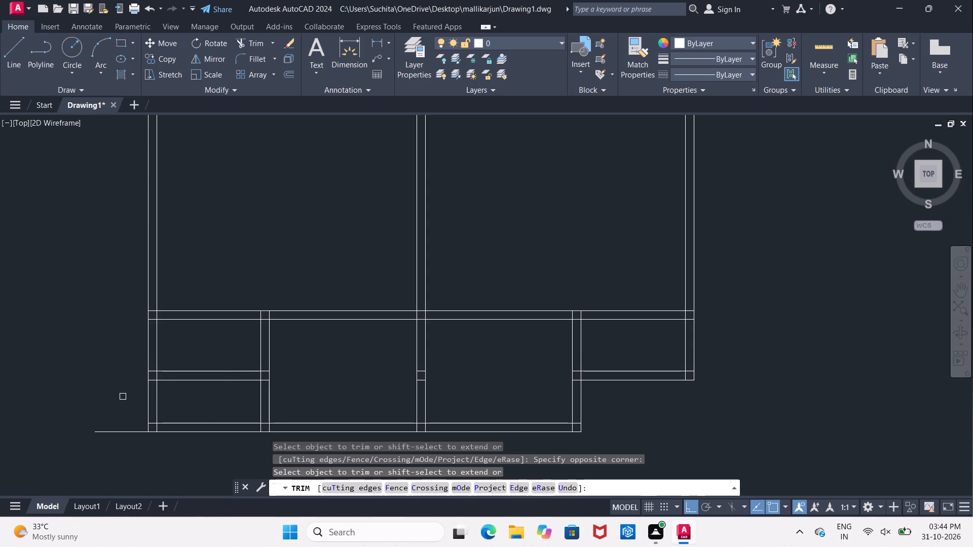
Trim the overhanging line and the wall lines forming the southwest corner west of the partition, and delete the leftover segments there.
click(129, 432)
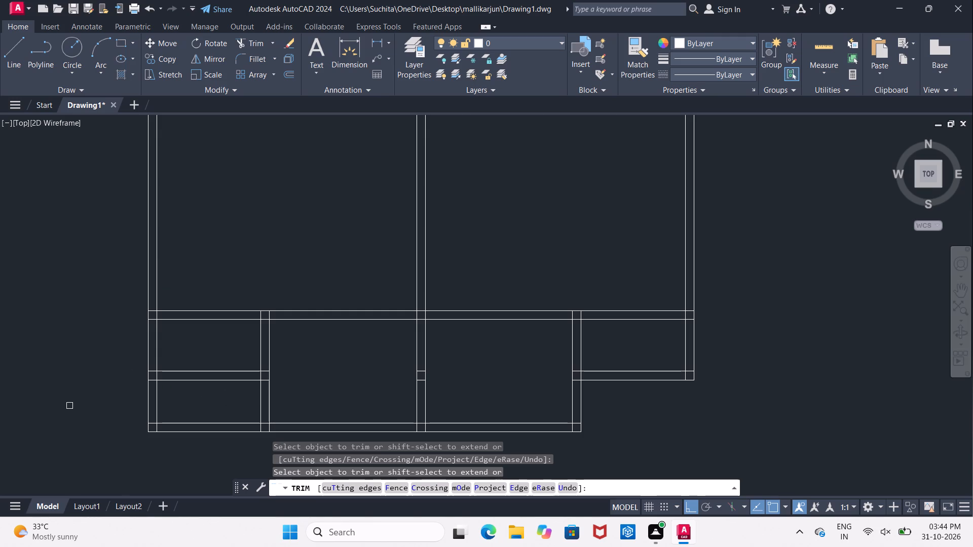
drag(69, 404, 101, 408)
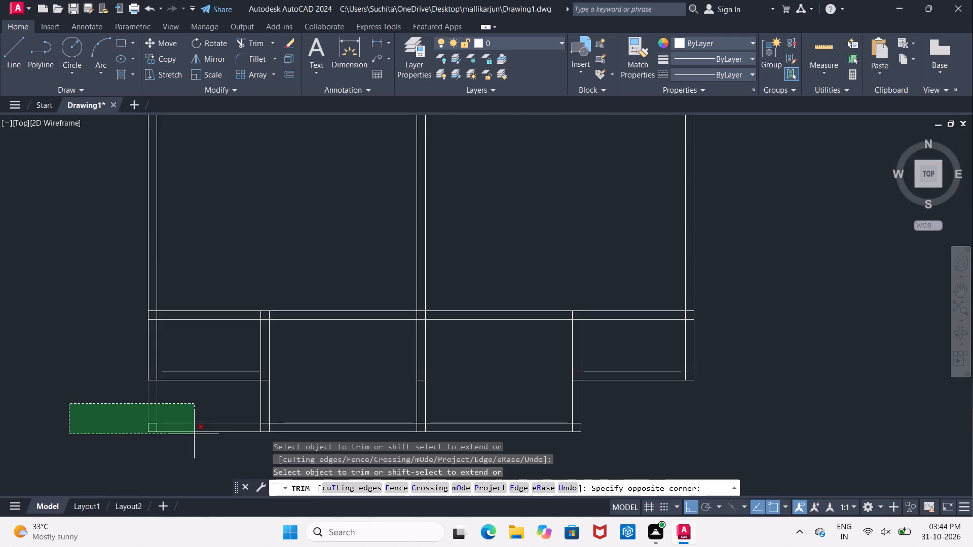
click(227, 446)
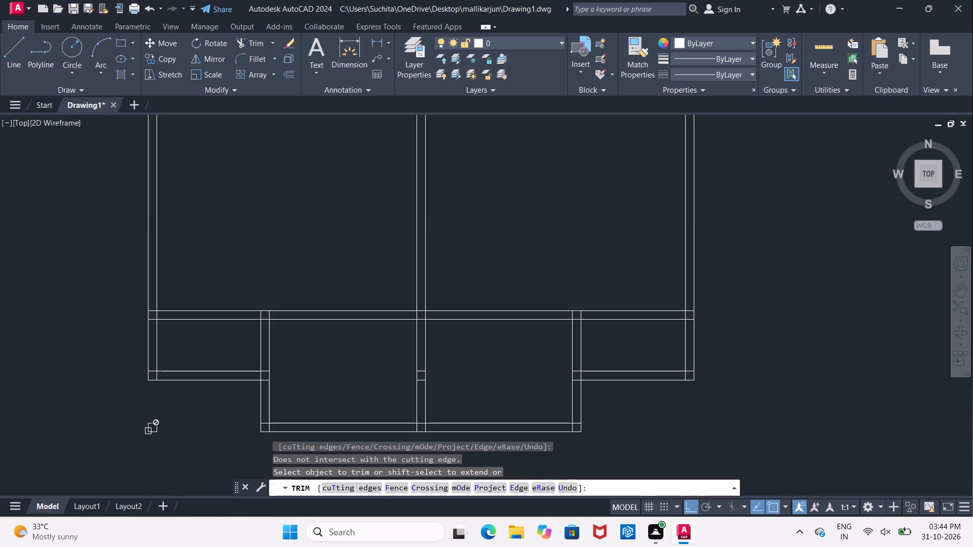
key(Escape)
drag(137, 416, 143, 420)
click(177, 440)
key(Delete)
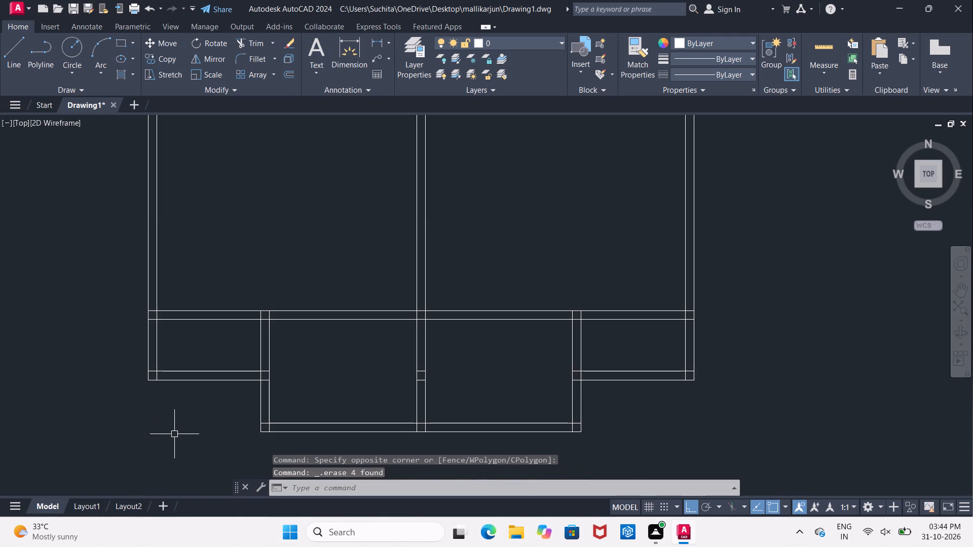
Trim both lines of the upper horizontal wall between the outer walls and the partitions on the west and east sides.
middle_drag(185, 434, 163, 438)
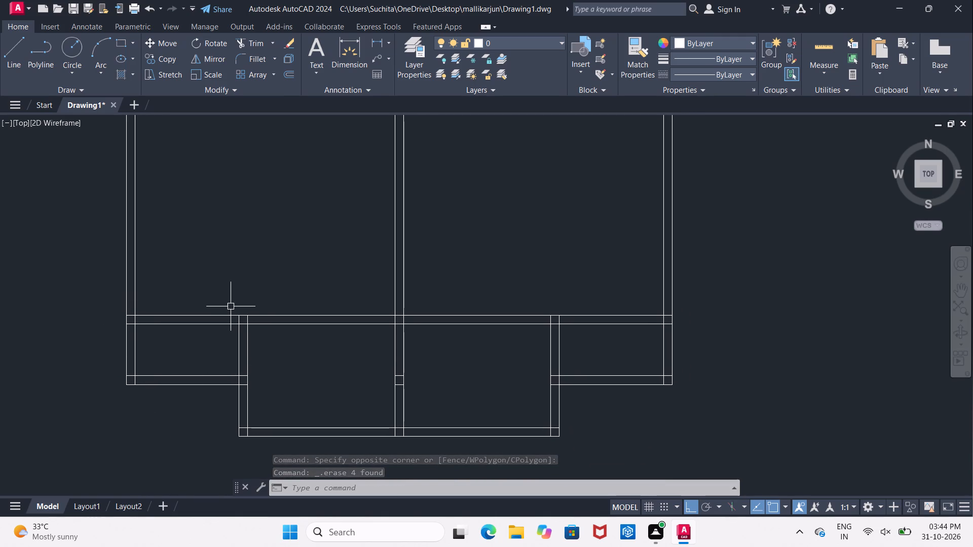
key(Escape)
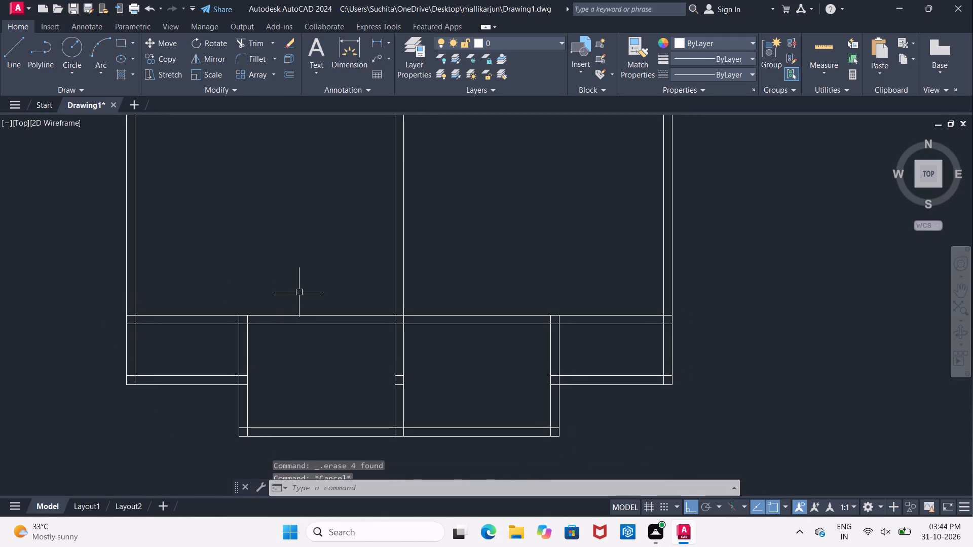
text(TR)
key(space)
key(space)
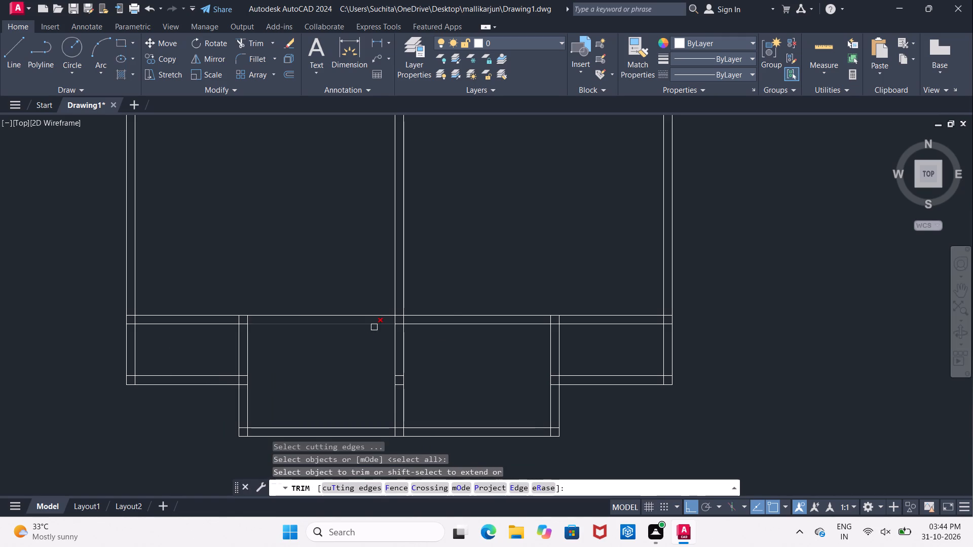
scroll(294, 389, down, 2)
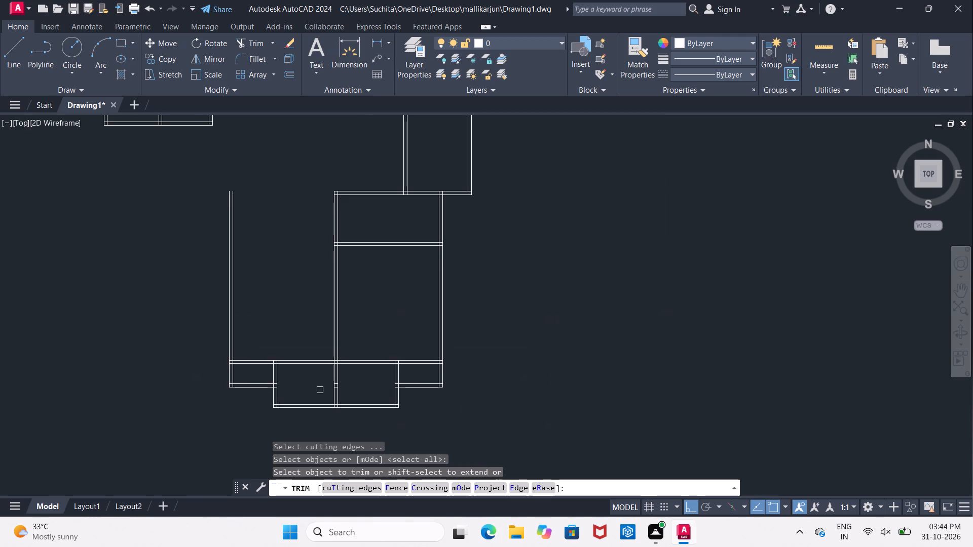
scroll(323, 391, up, 1)
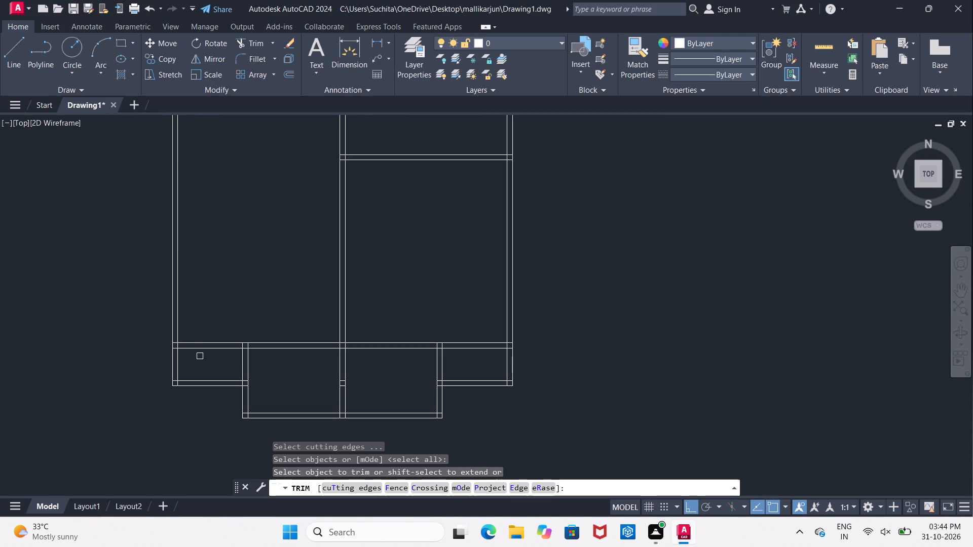
scroll(198, 354, up, 2)
click(194, 344)
click(197, 329)
scroll(197, 329, down, 3)
scroll(381, 331, up, 2)
click(342, 328)
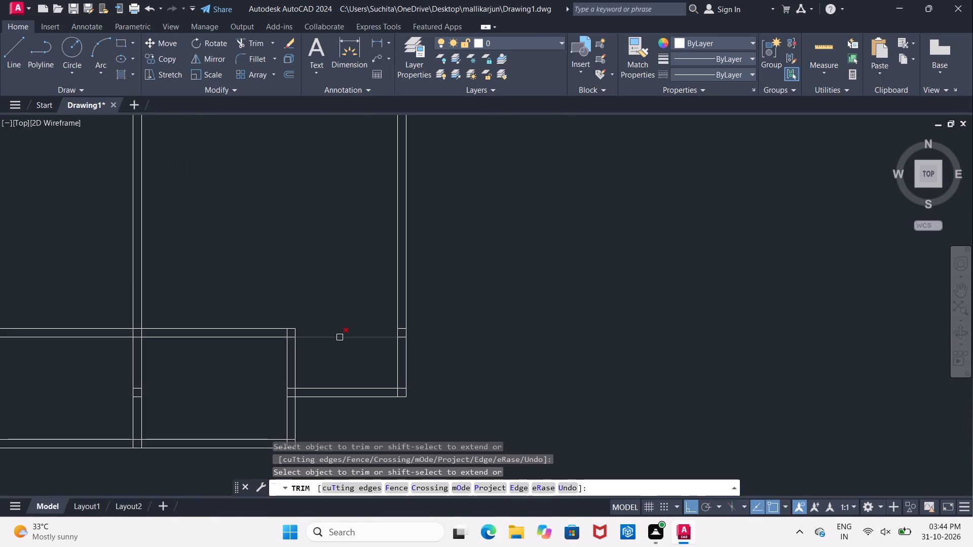
click(340, 337)
scroll(344, 338, down, 2)
key(Escape)
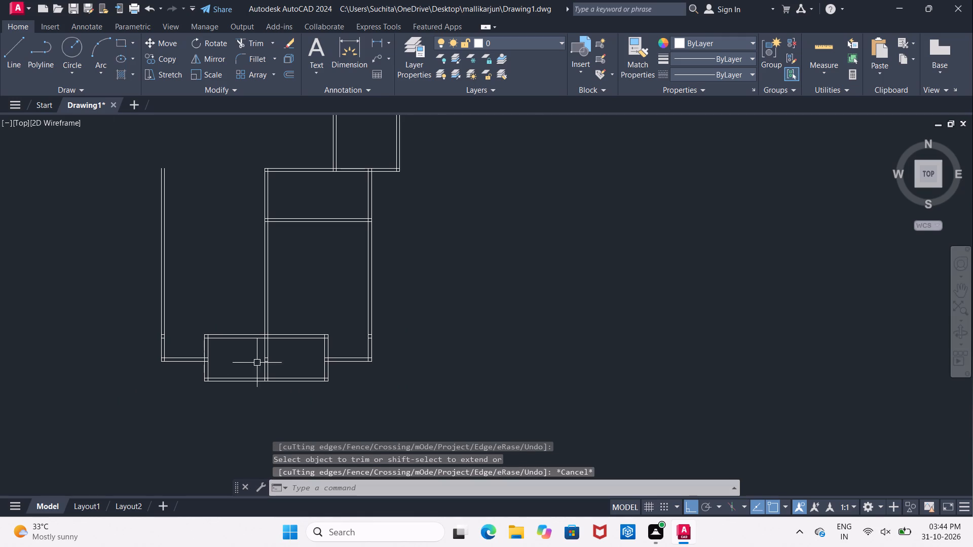
Select the two short leftover horizontal segments inside the central vertical wall between the two southern rooms.
scroll(258, 361, up, 3)
click(265, 338)
click(320, 392)
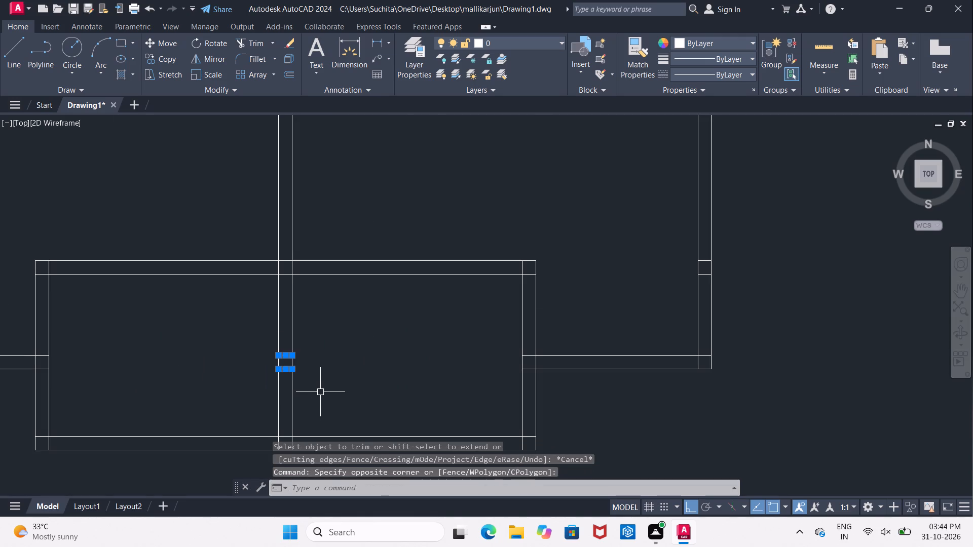
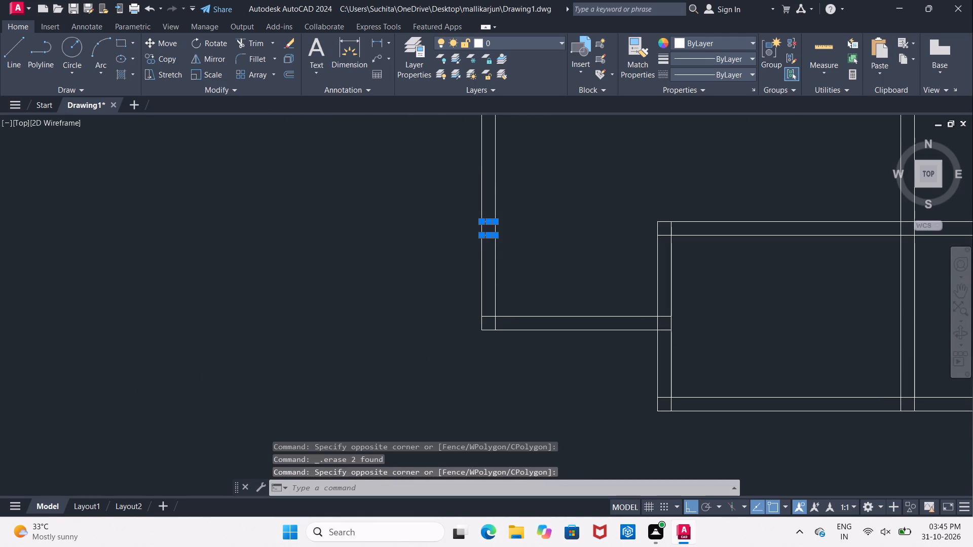
Delete the two short leftover horizontal segments inside the east outer wall, above the southeast corner.
scroll(523, 251, down, 3)
middle_drag(663, 224, 425, 271)
scroll(465, 295, up, 1)
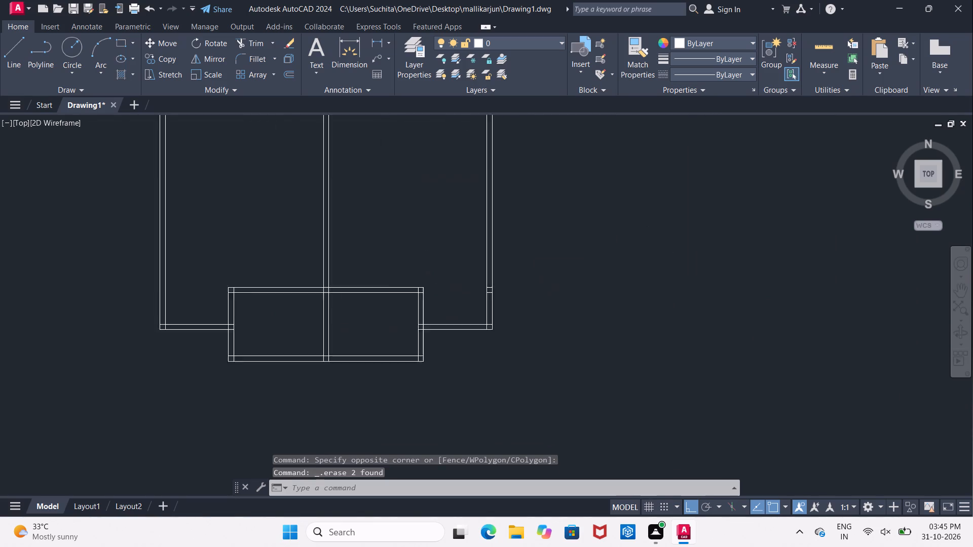
scroll(465, 295, up, 2)
click(502, 264)
click(538, 301)
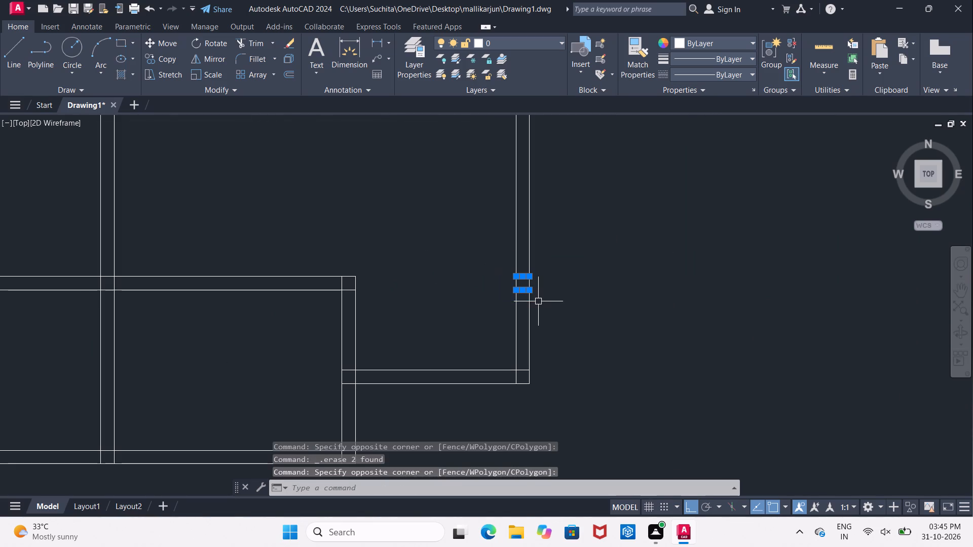
key(Delete)
Trim both lines of the central vertical wall where they cross the projecting south room and its bottom wall.
scroll(538, 301, down, 2)
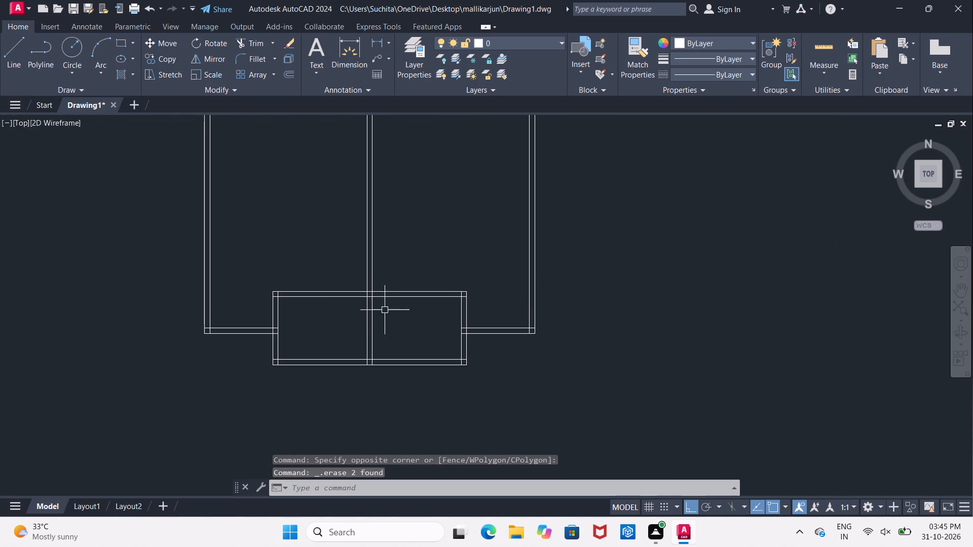
middle_drag(399, 326, 383, 327)
scroll(382, 327, up, 1)
key(Escape)
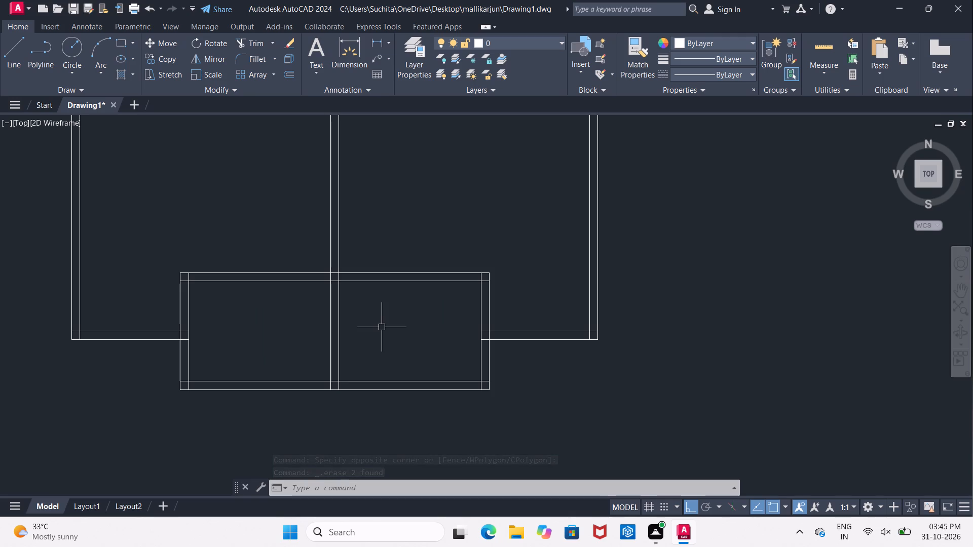
text(TR)
key(space)
key(space)
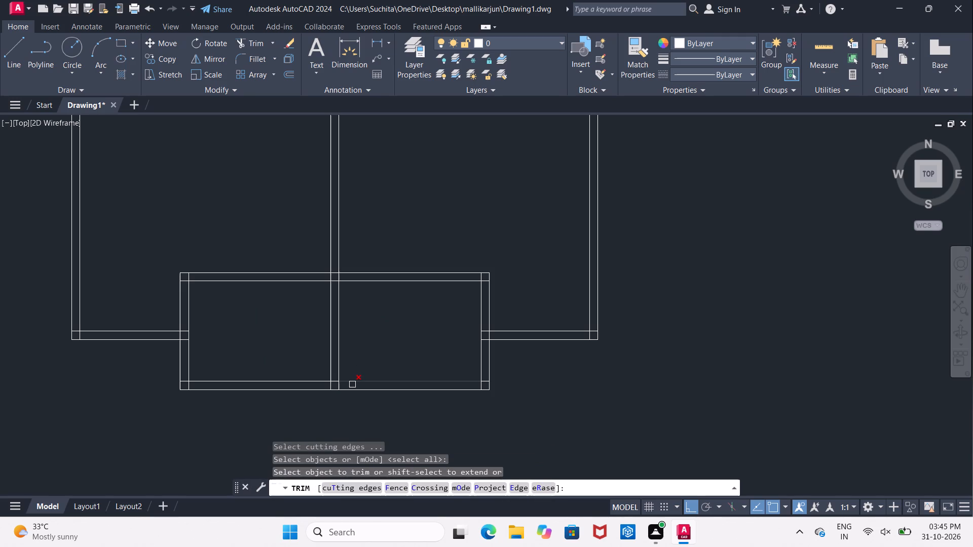
scroll(349, 381, up, 3)
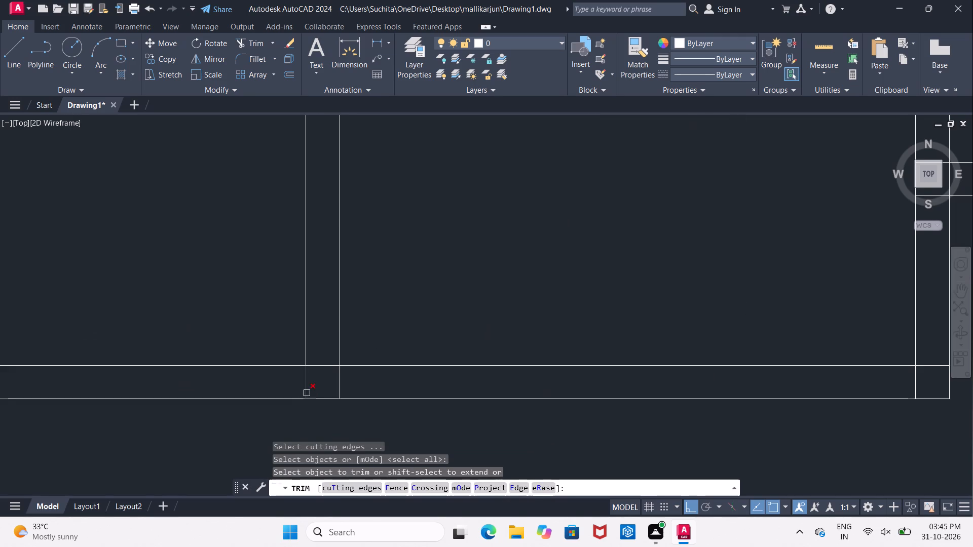
click(306, 389)
click(336, 384)
scroll(338, 385, down, 3)
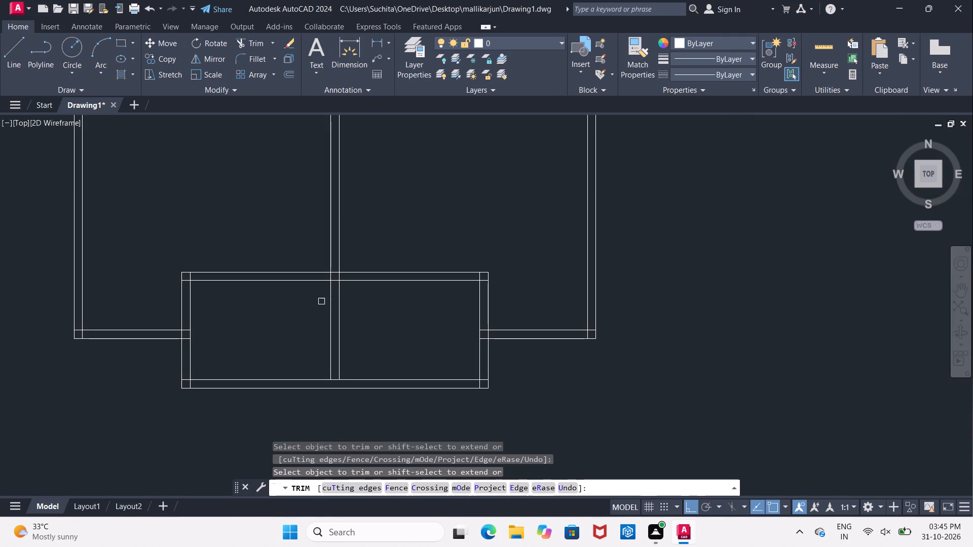
middle_drag(314, 304, 314, 330)
scroll(330, 301, up, 3)
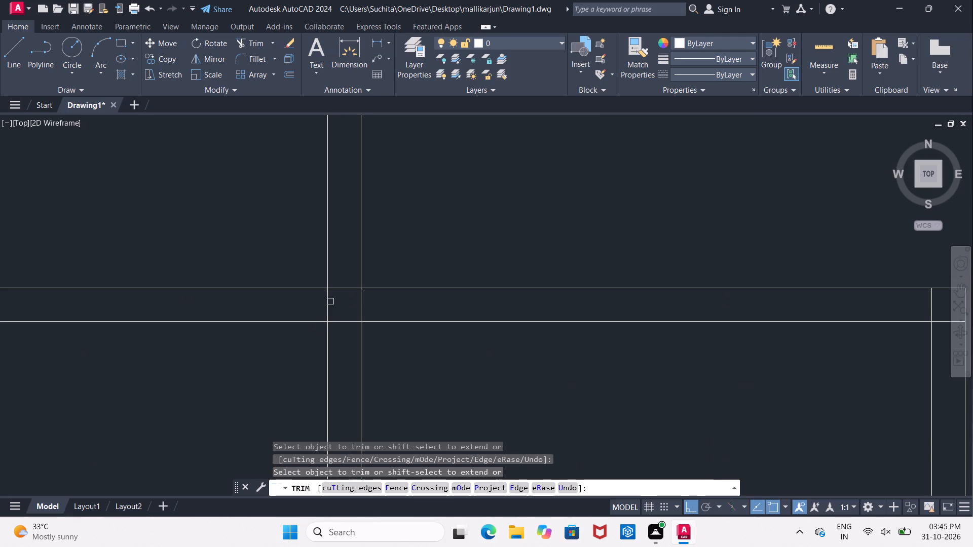
click(327, 357)
click(359, 359)
Extend the upper line of the projecting south room's top wall to the outer walls on both the west and east sides.
scroll(359, 357, down, 3)
middle_drag(310, 384, 335, 314)
scroll(335, 314, down, 1)
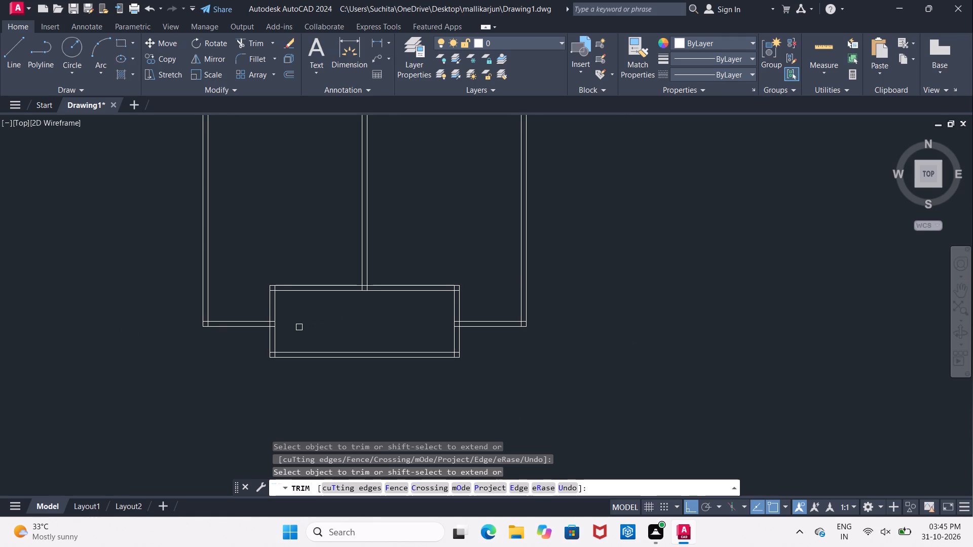
middle_drag(299, 327, 323, 329)
middle_drag(316, 316, 316, 318)
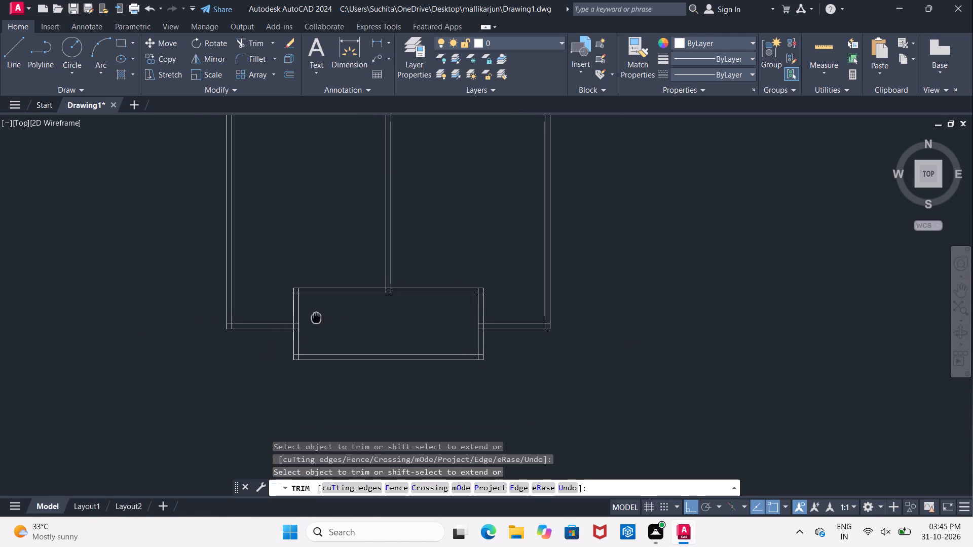
middle_drag(316, 318, 326, 345)
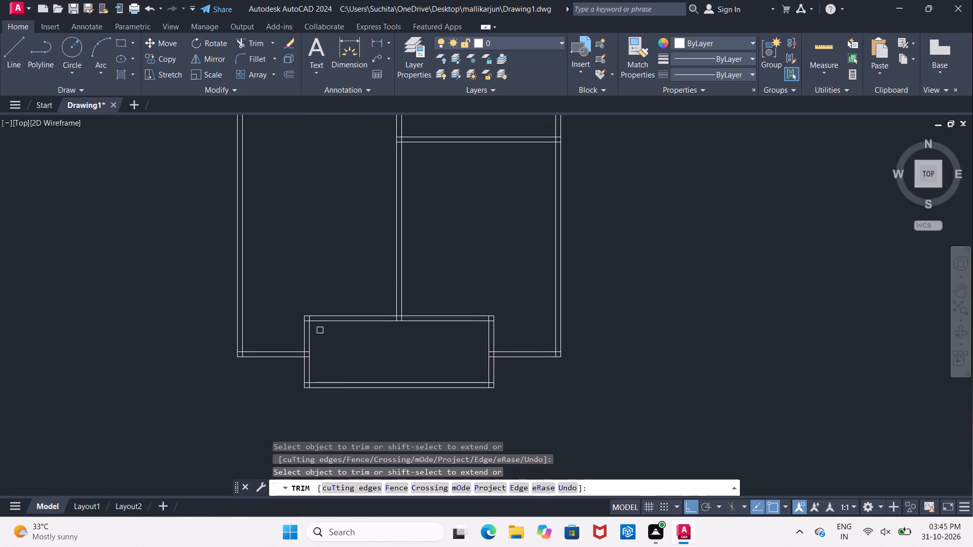
shift+scroll(318, 323, up, 2)
shift+click(314, 309)
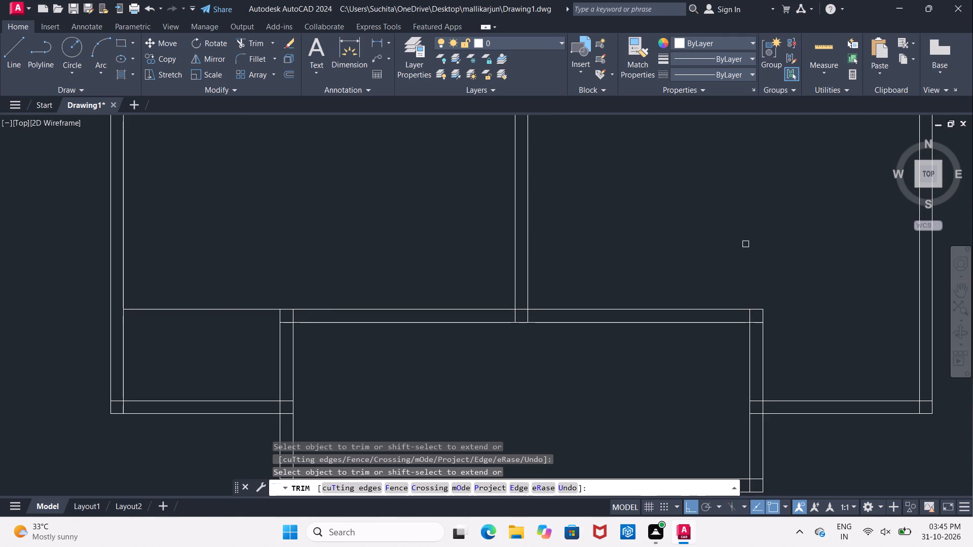
shift+click(688, 311)
scroll(673, 288, down, 3)
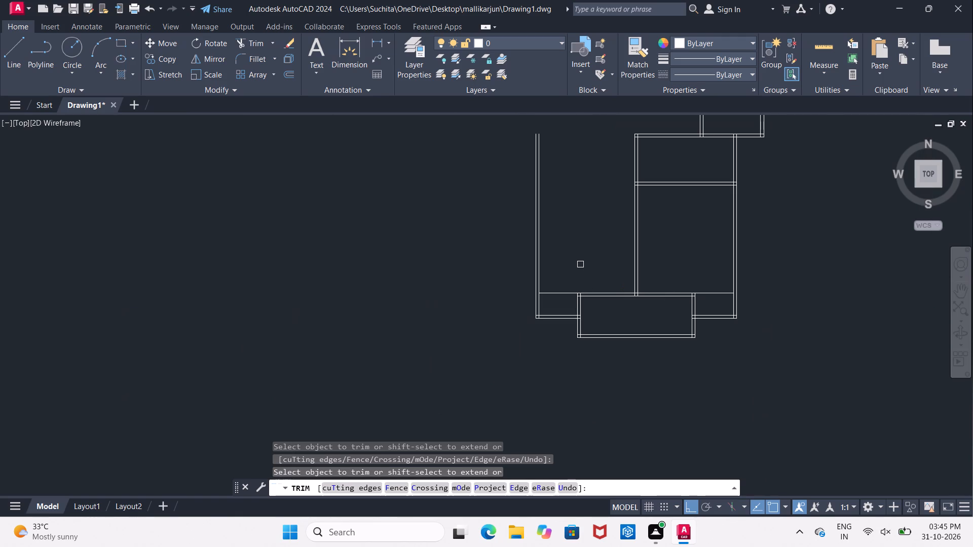
middle_drag(580, 264, 442, 328)
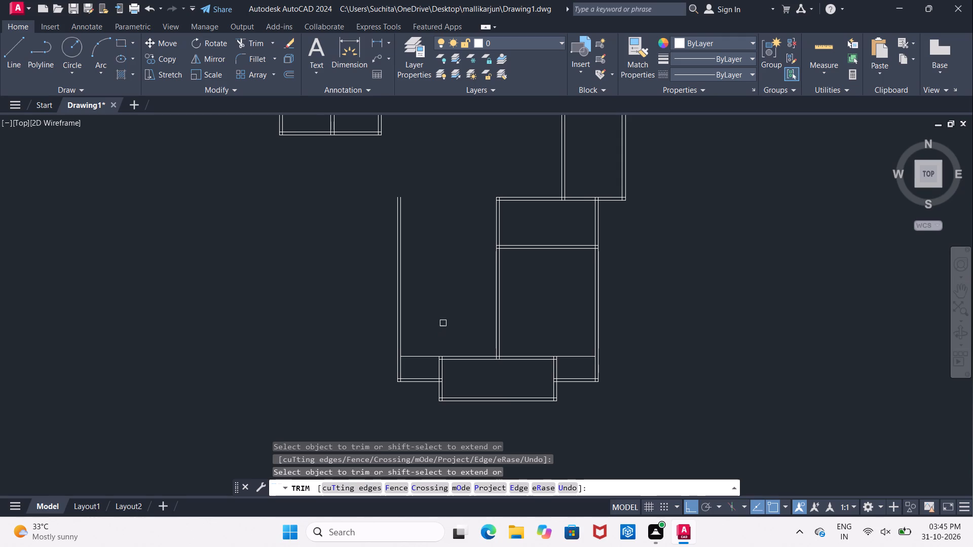
middle_drag(552, 266, 519, 273)
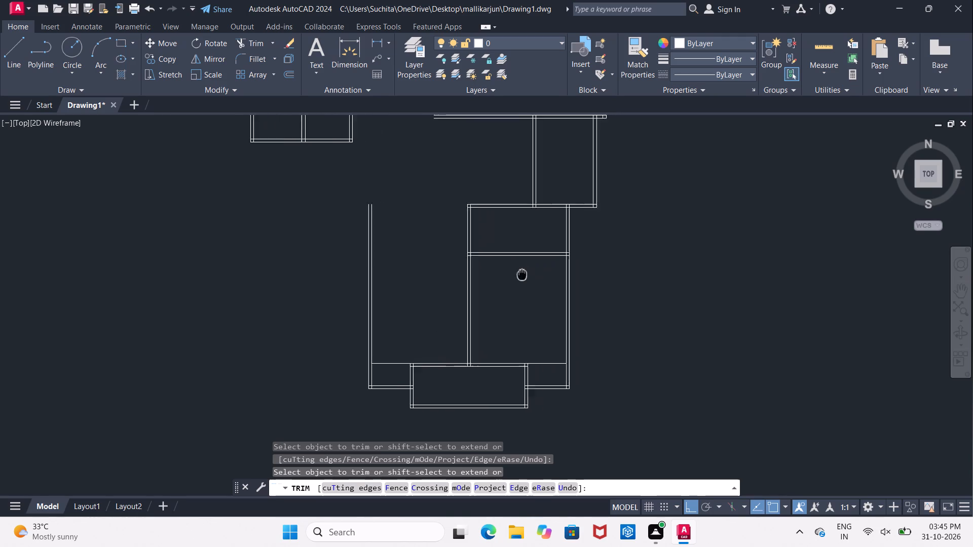
middle_drag(519, 273, 485, 265)
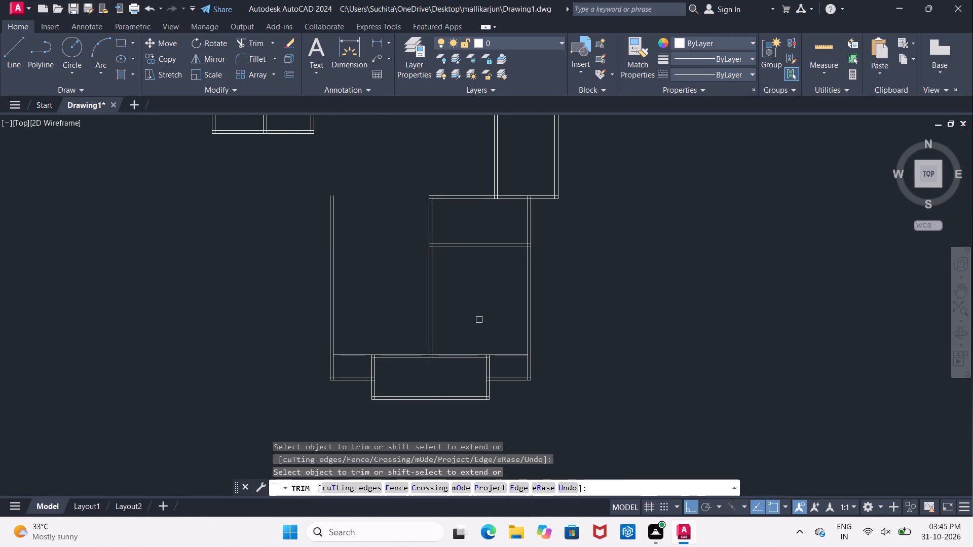
key(Escape)
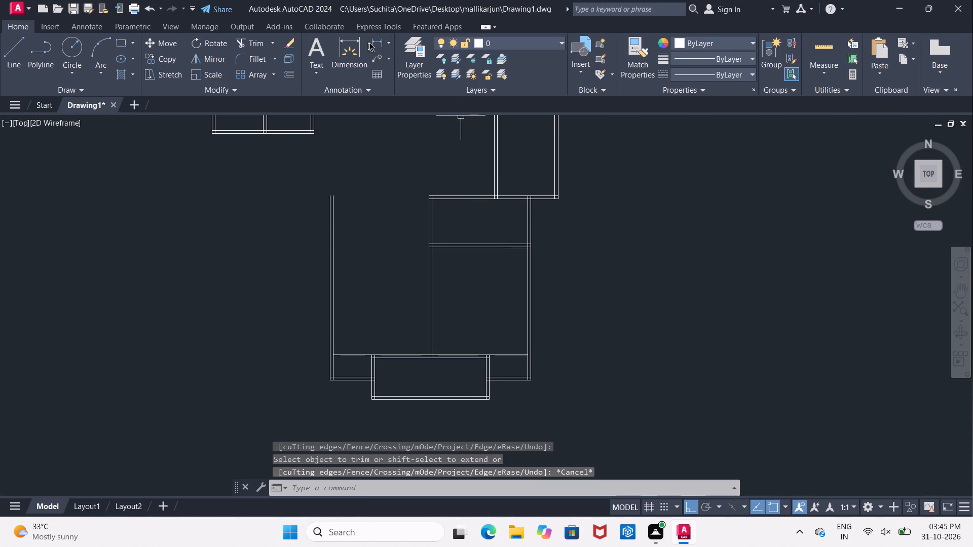
Measure the southeast room's north-south length along the central wall with a linear dimension, without placing it.
click(383, 43)
scroll(421, 268, up, 2)
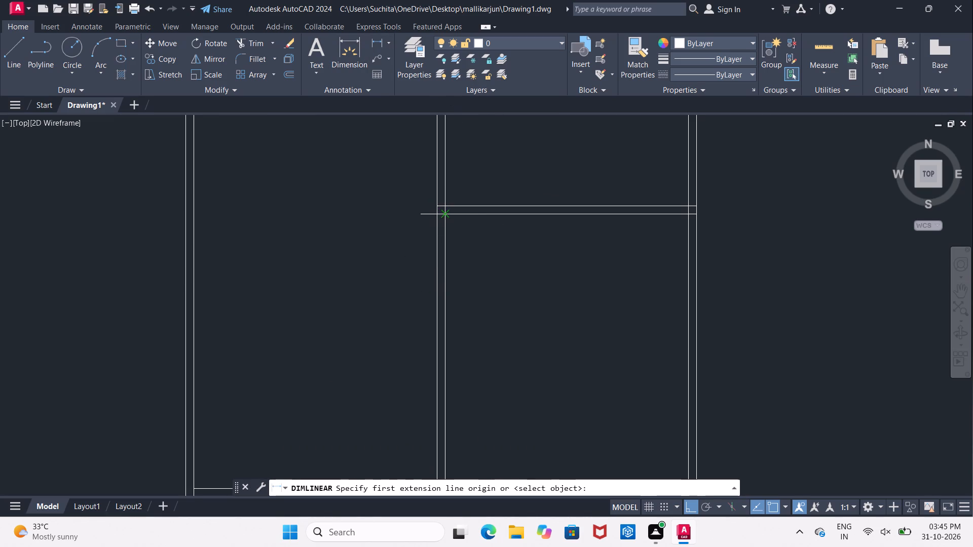
click(447, 215)
middle_drag(471, 344, 419, 215)
scroll(419, 215, down, 1)
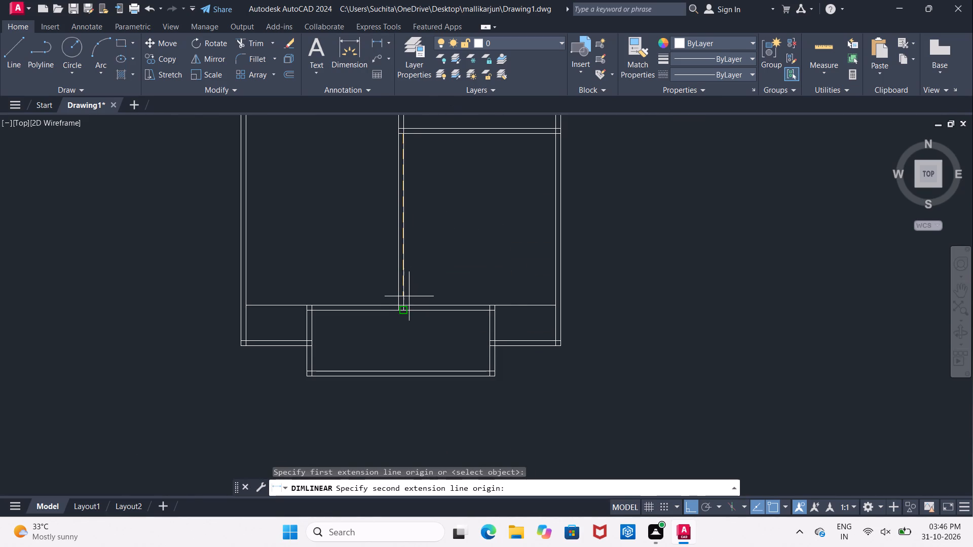
click(406, 305)
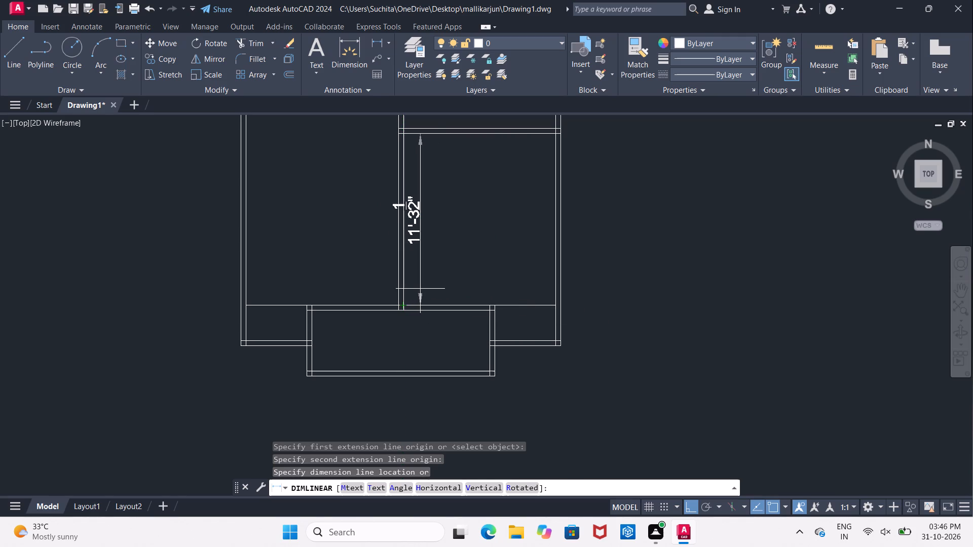
key(Escape)
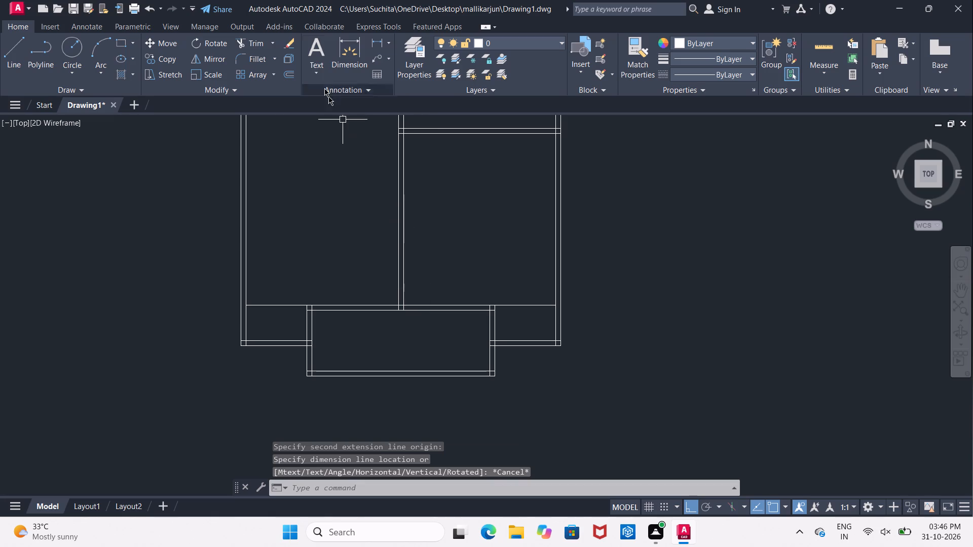
Measure the southeast room's clear width between the east outer wall and the central wall, without placing the dimension.
click(376, 43)
middle_drag(458, 189, 442, 240)
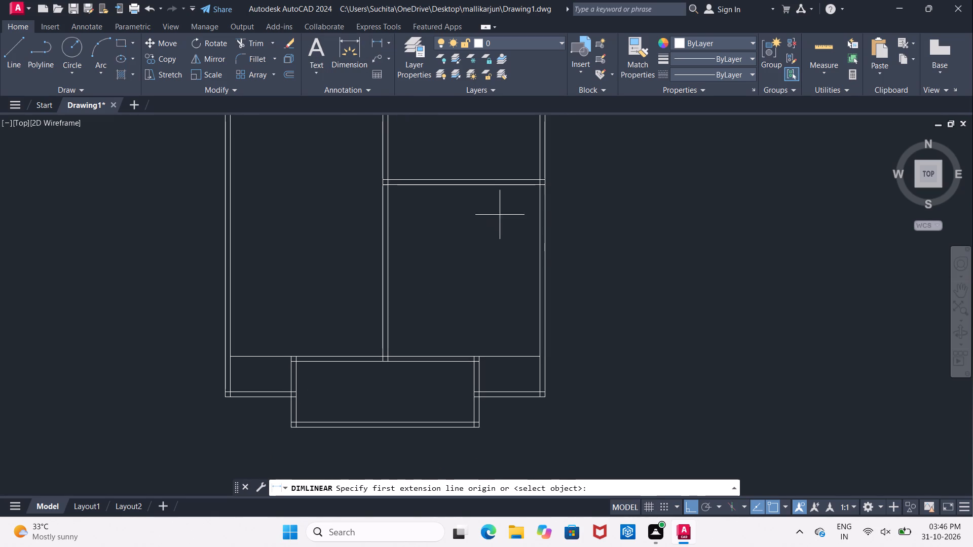
scroll(506, 207, up, 1)
click(555, 171)
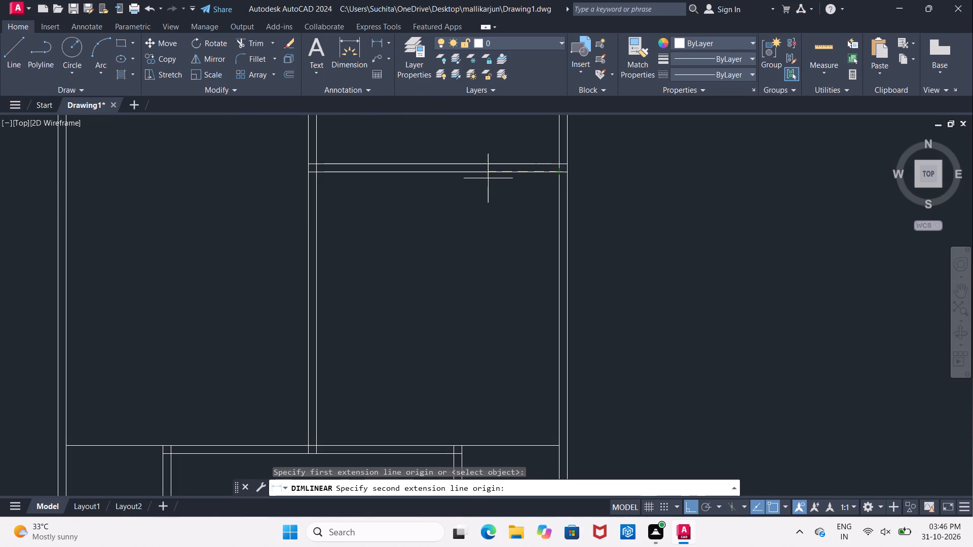
click(317, 173)
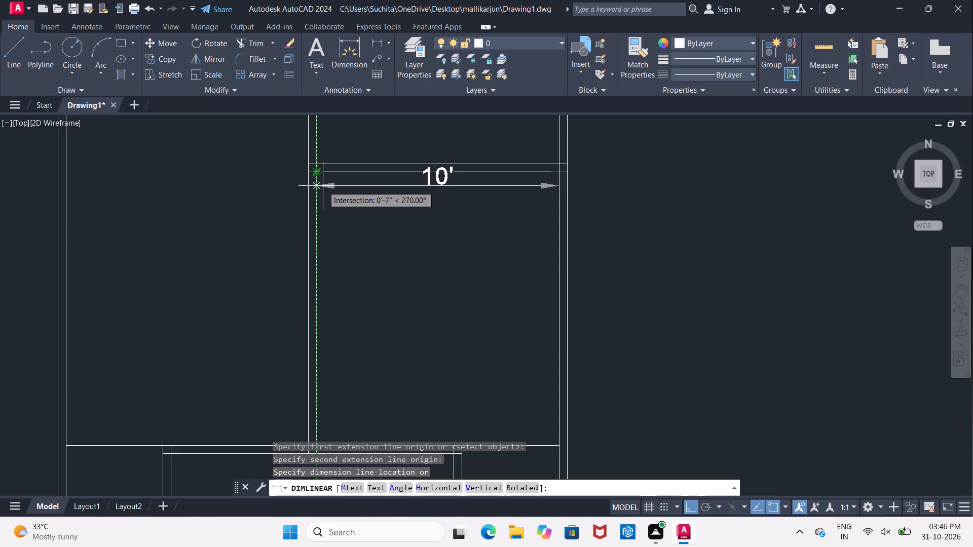
key(Escape)
Extend both lines of the horizontal wall above the southeast room westward across the central wall to the west outer wall.
middle_drag(330, 228, 336, 269)
key(e)
key(x)
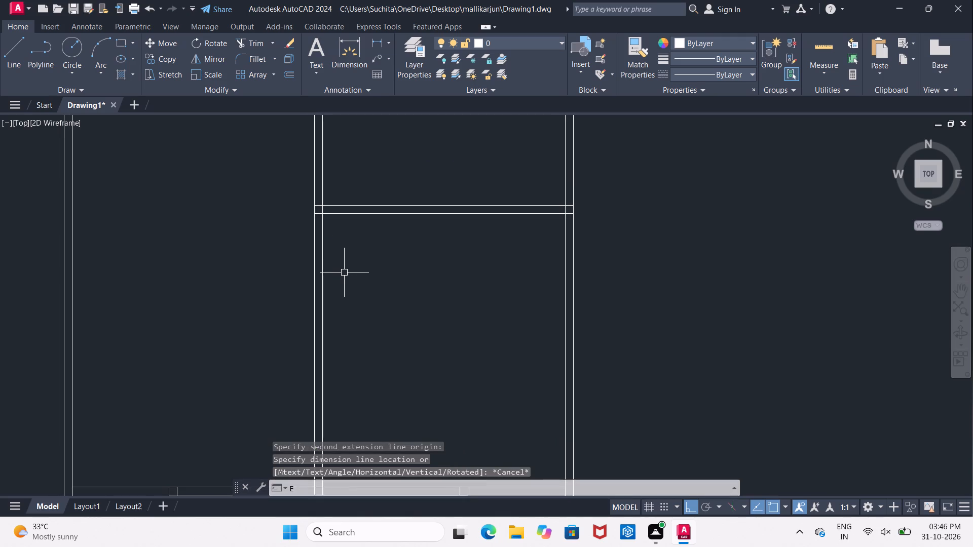
key(space)
key(space)
click(339, 214)
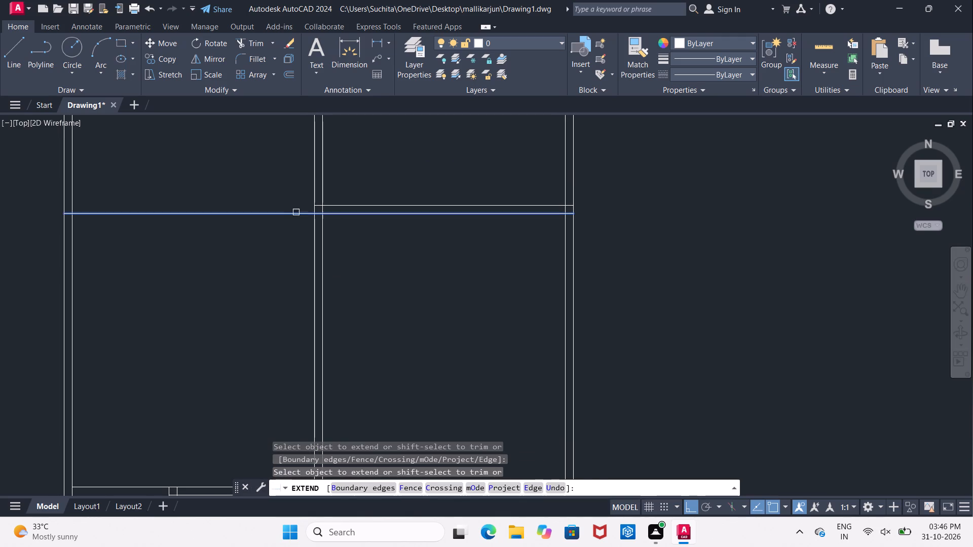
click(274, 209)
click(265, 216)
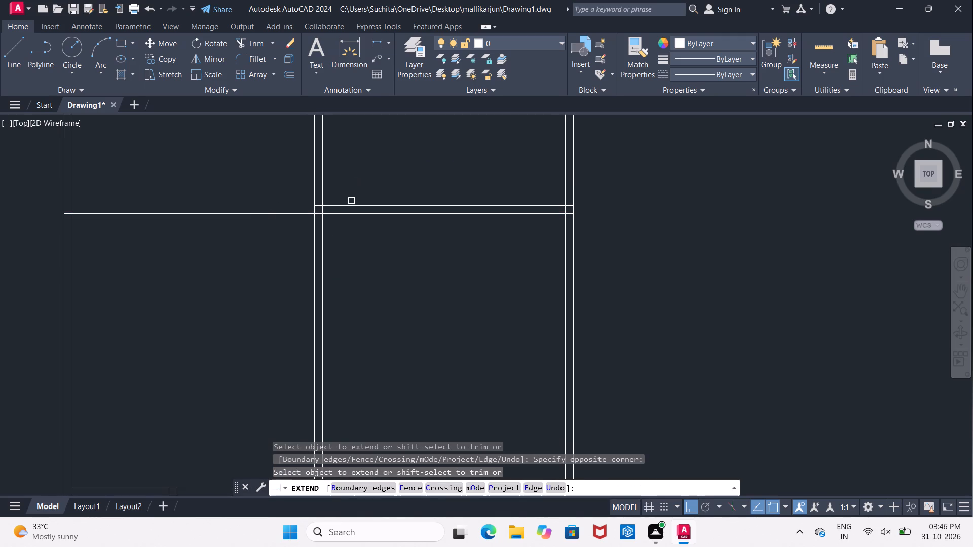
click(350, 203)
click(230, 206)
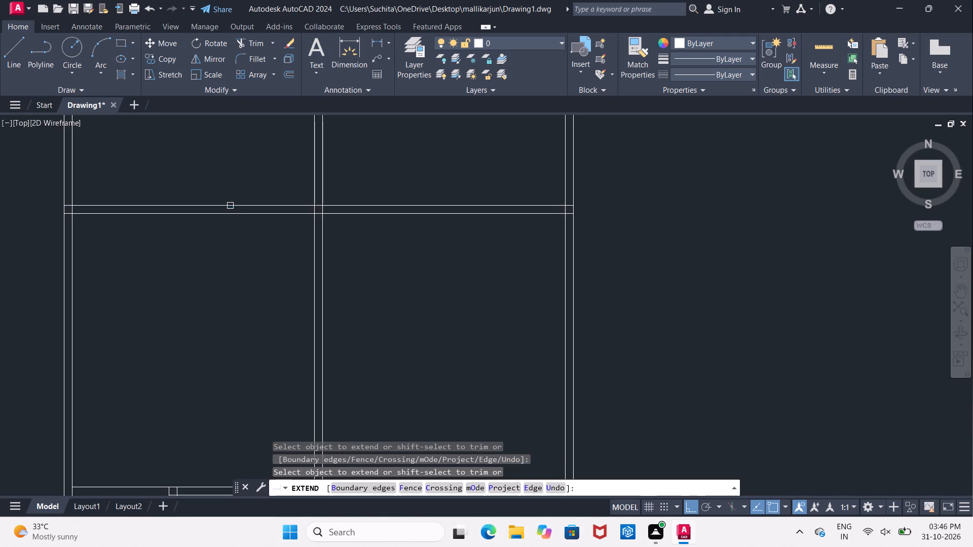
Examine the open upper end of the west outer wall and the gap between the southern rooms and the northern part of the plan.
middle_drag(252, 178, 260, 224)
scroll(260, 228, down, 2)
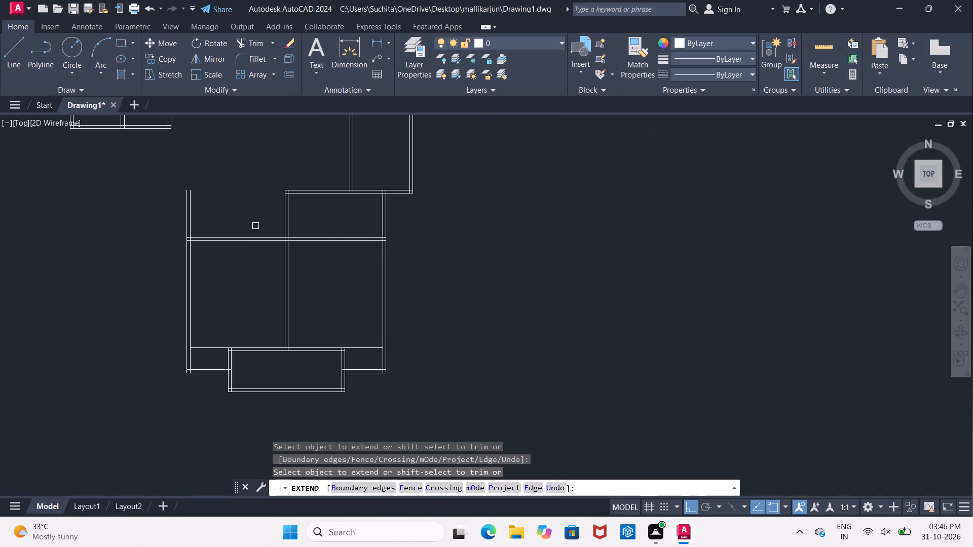
middle_drag(255, 226, 267, 288)
scroll(267, 289, down, 1)
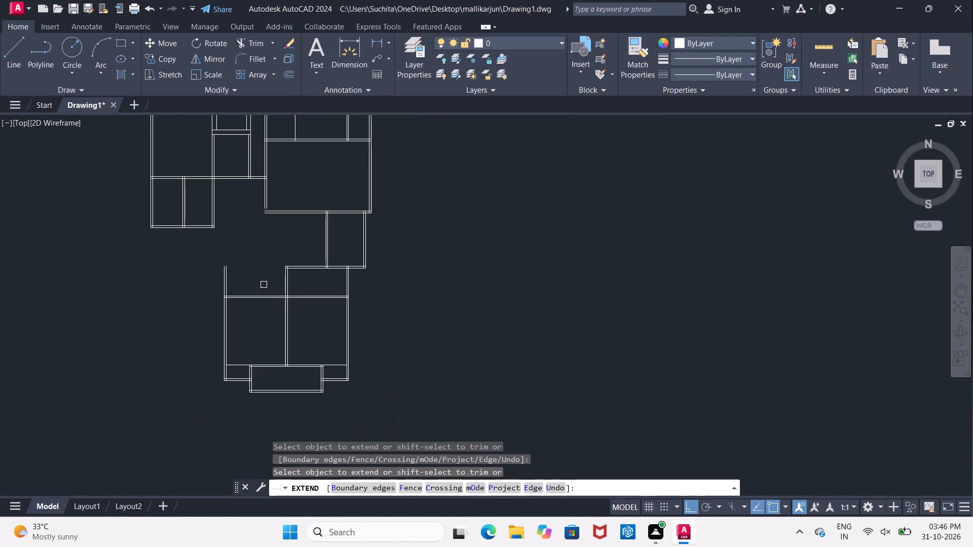
middle_drag(229, 244, 244, 260)
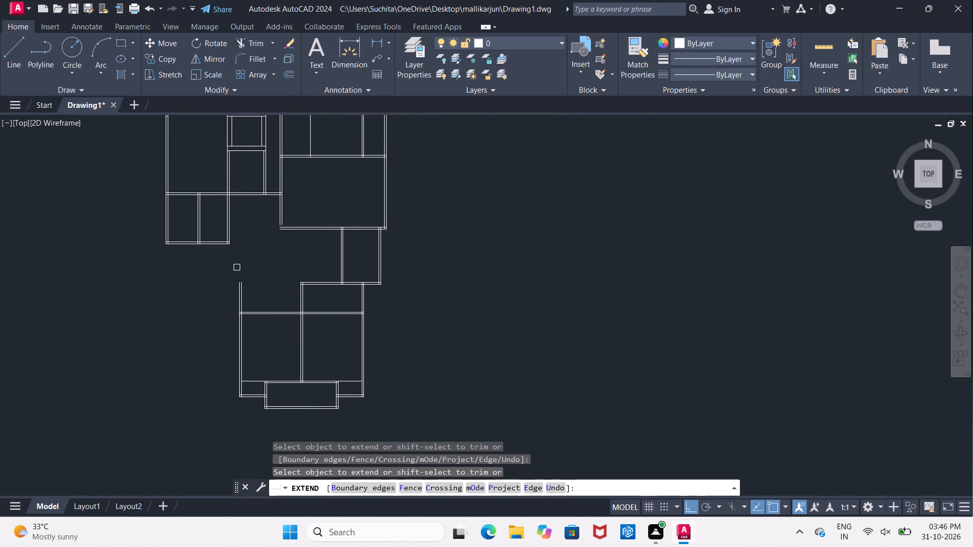
middle_drag(237, 267, 270, 240)
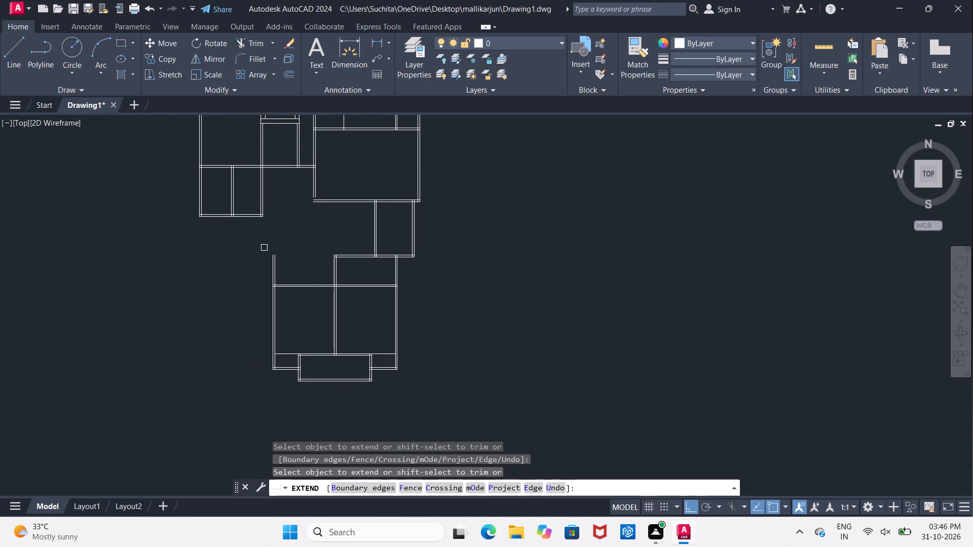
scroll(242, 289, up, 2)
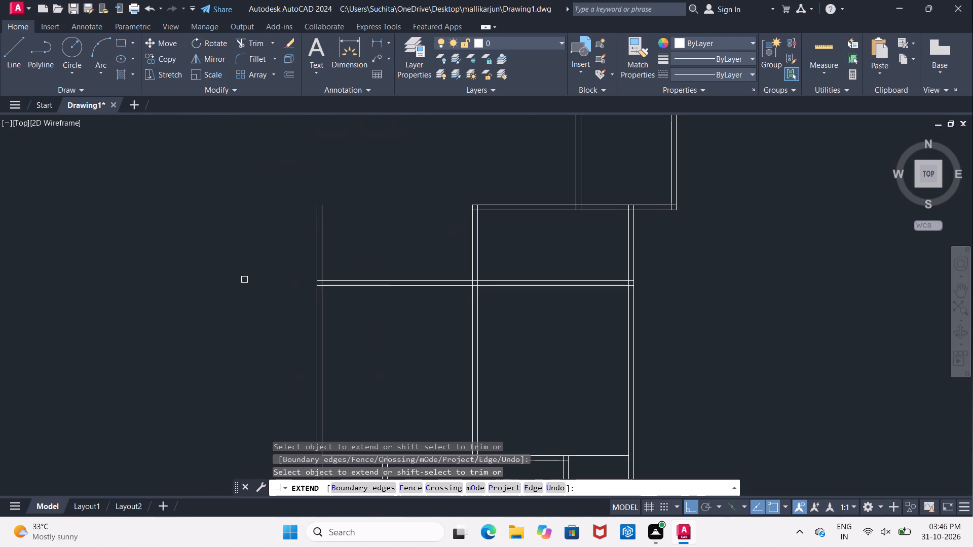
middle_drag(260, 253, 196, 325)
scroll(214, 390, down, 1)
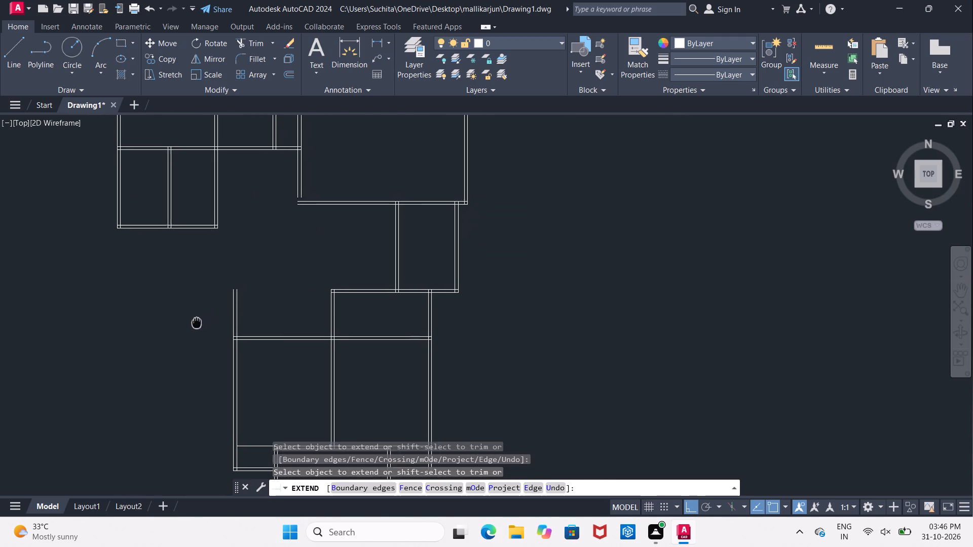
middle_drag(196, 325, 191, 281)
scroll(196, 288, up, 1)
scroll(201, 290, down, 1)
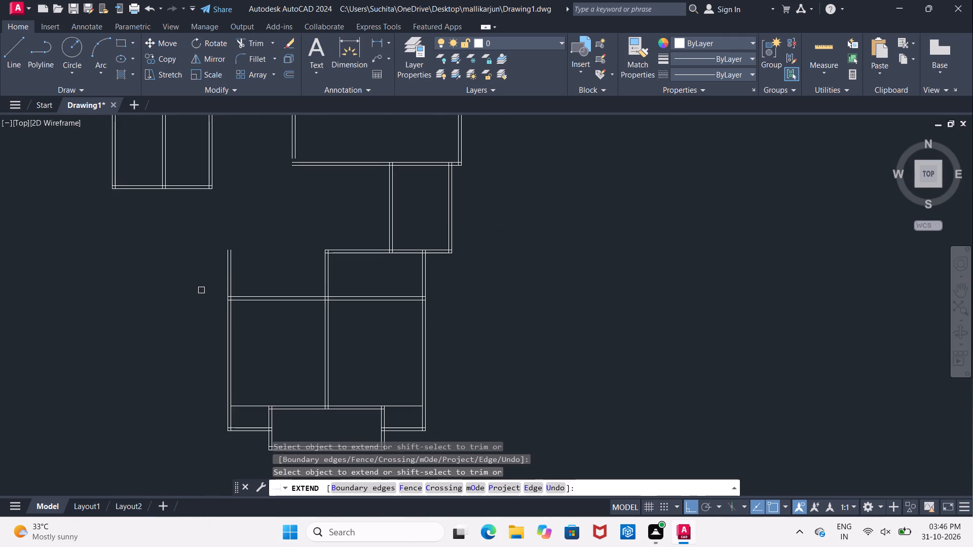
Extend both lines of the large eastern room's west wall southward to the horizontal wall above the southern rooms.
middle_drag(201, 291, 175, 361)
scroll(176, 354, down, 1)
scroll(219, 309, up, 1)
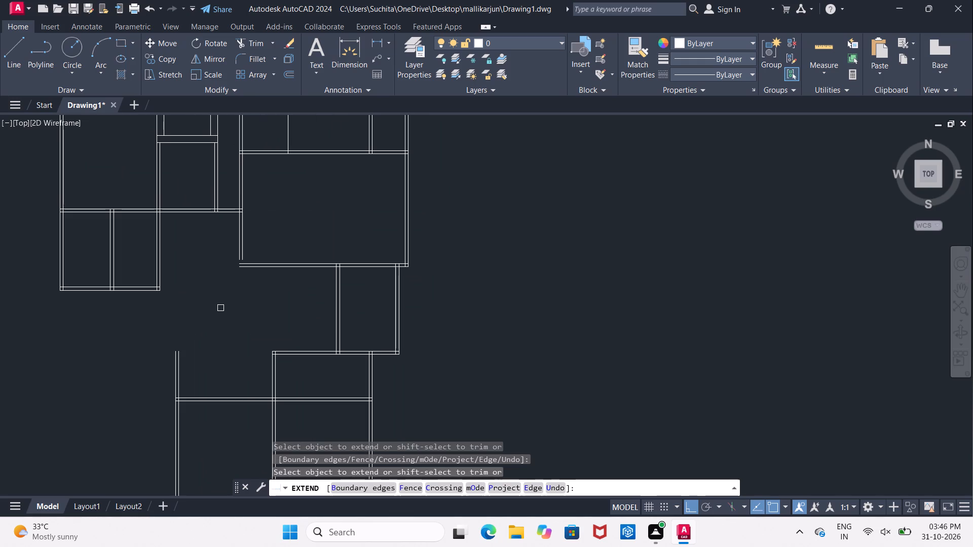
click(244, 252)
click(243, 256)
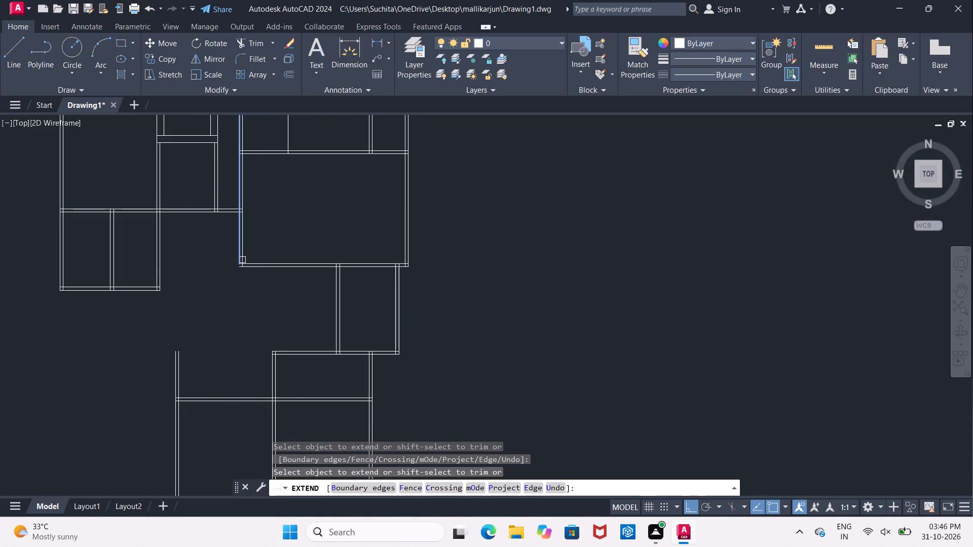
click(242, 260)
click(245, 248)
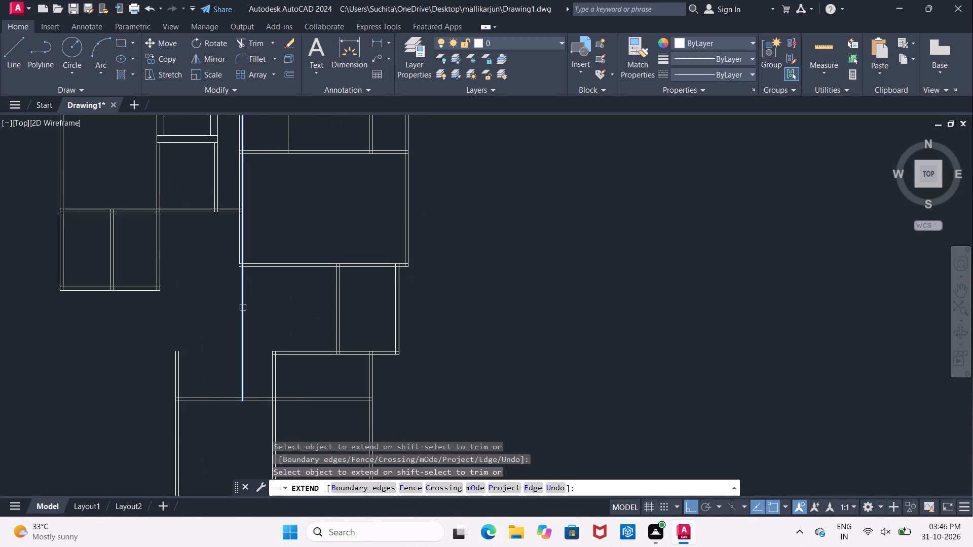
click(243, 320)
scroll(239, 250, up, 1)
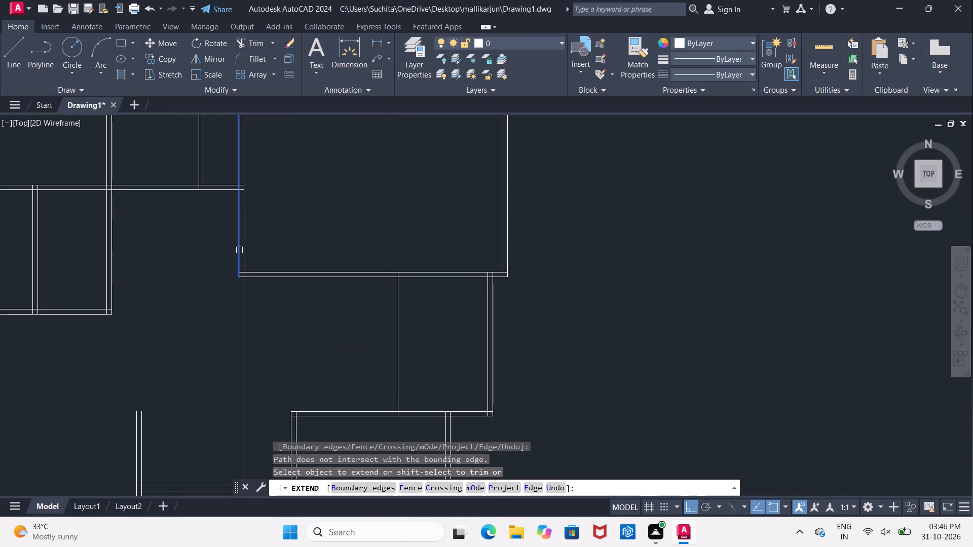
click(239, 255)
click(239, 262)
middle_drag(232, 317, 232, 206)
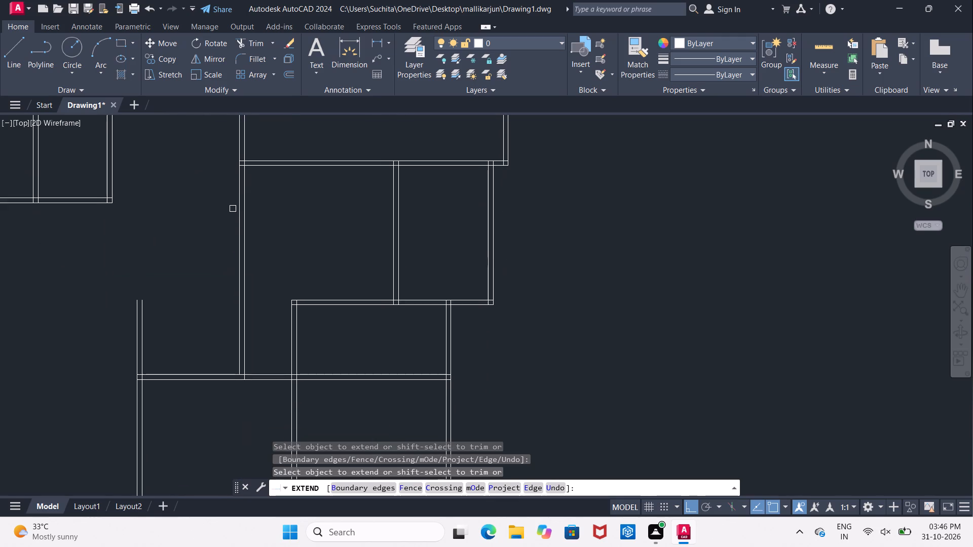
click(239, 268)
scroll(209, 283, down, 2)
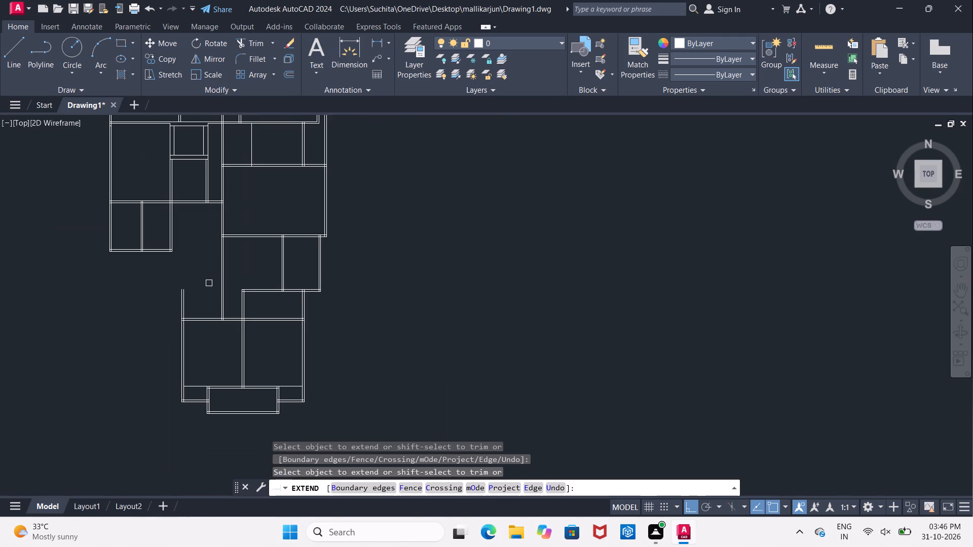
Trim both lines of that wall north of the large eastern room, above and below the next horizontal wall.
middle_drag(205, 283, 205, 289)
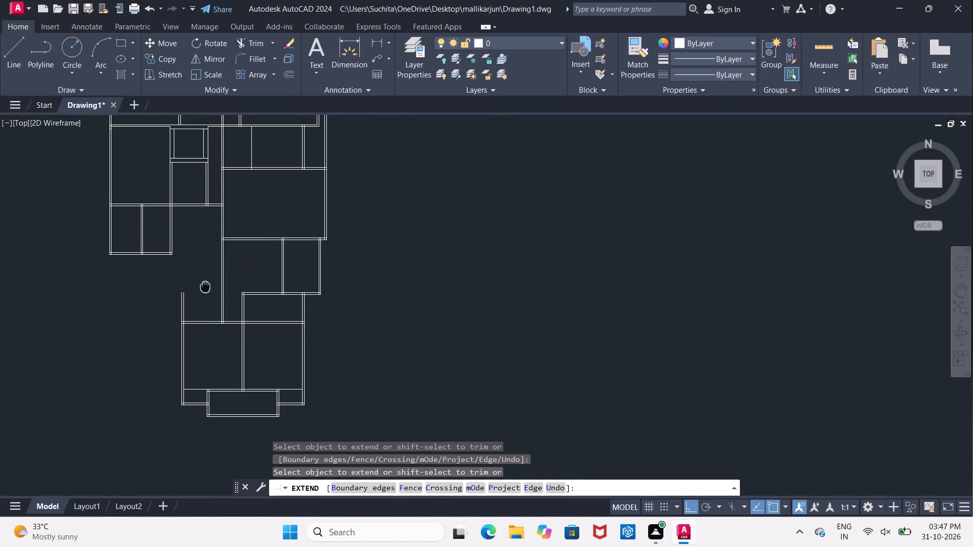
middle_drag(205, 289, 207, 306)
middle_drag(203, 286, 209, 364)
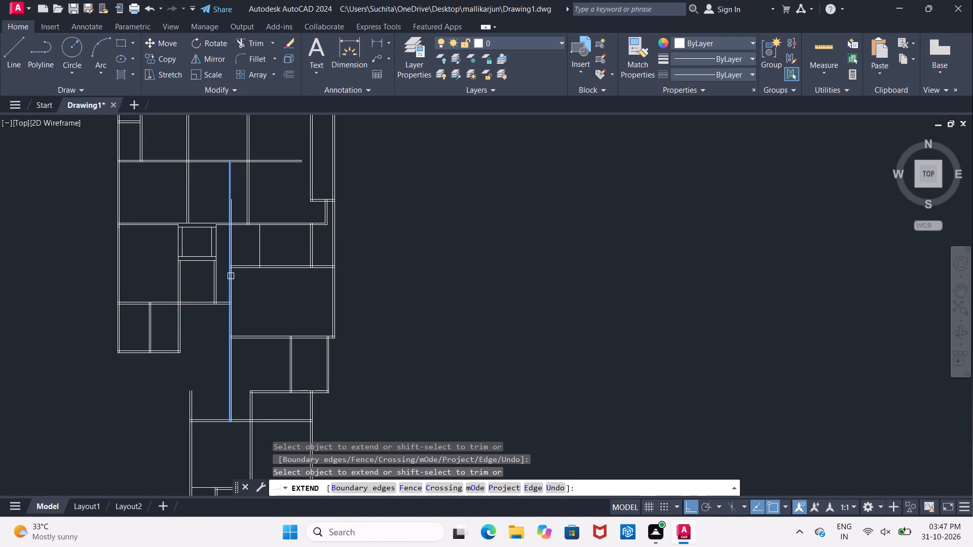
scroll(224, 265, up, 2)
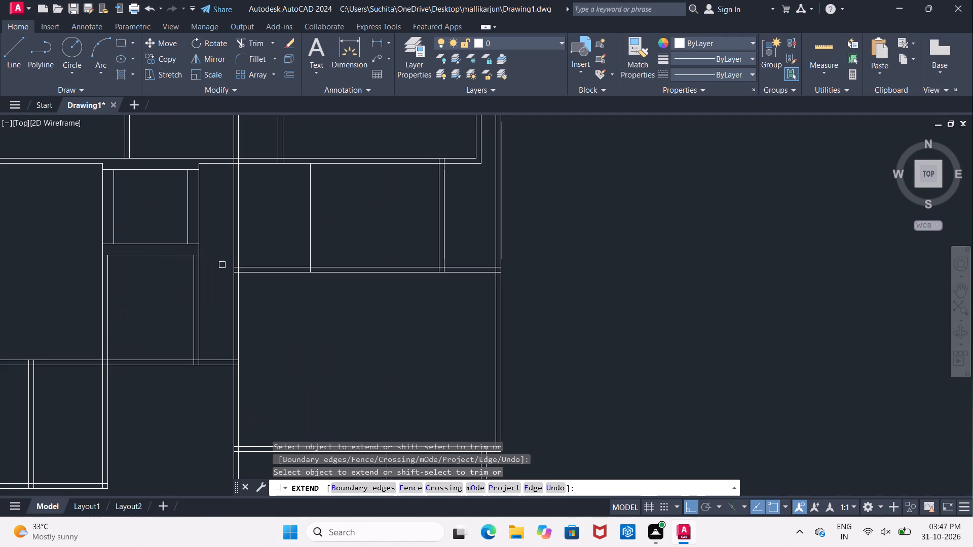
middle_drag(222, 276, 227, 369)
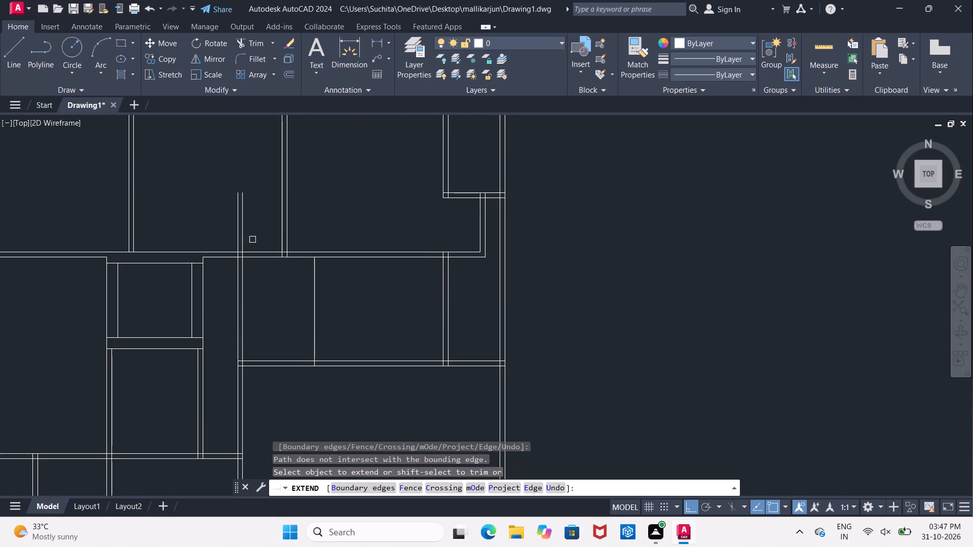
shift+click(240, 229)
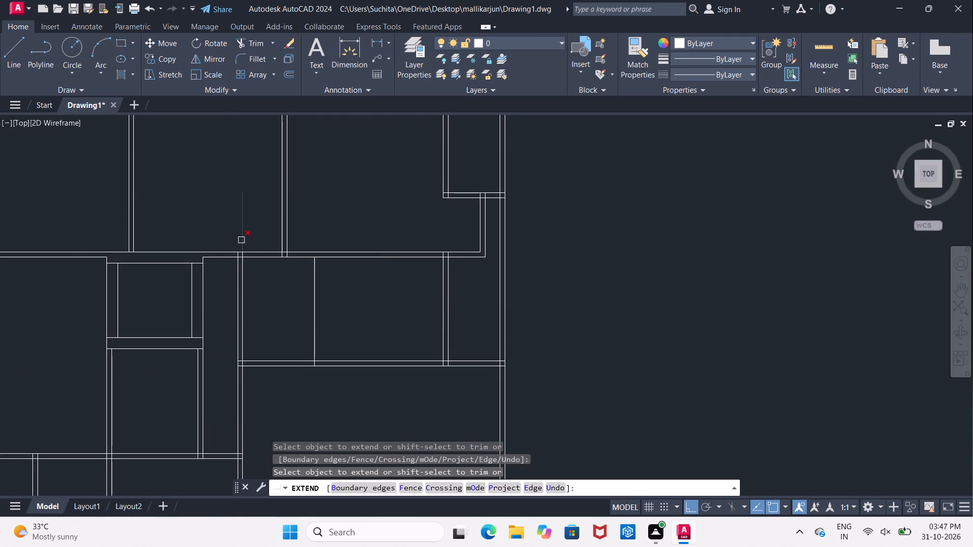
shift+click(242, 240)
scroll(235, 259, up, 1)
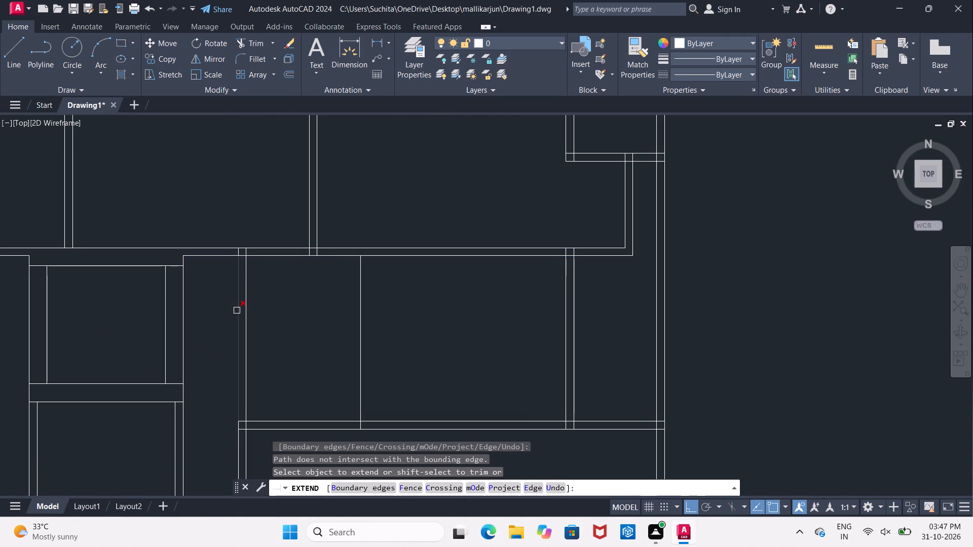
shift+click(237, 310)
shift+click(245, 326)
Delete the two short leftover segments inside the horizontal wall north of the large eastern room.
scroll(236, 242, up, 3)
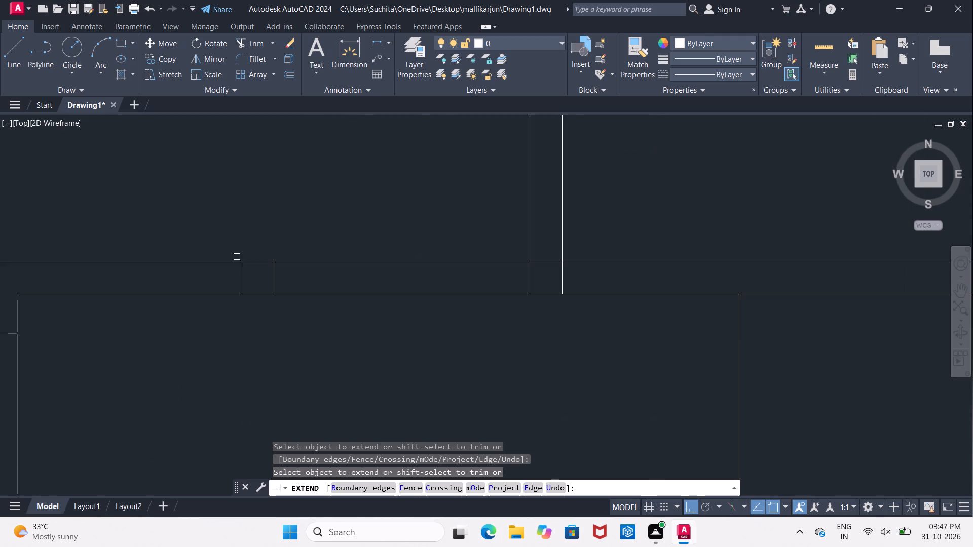
key(Escape)
drag(229, 246, 234, 259)
click(282, 324)
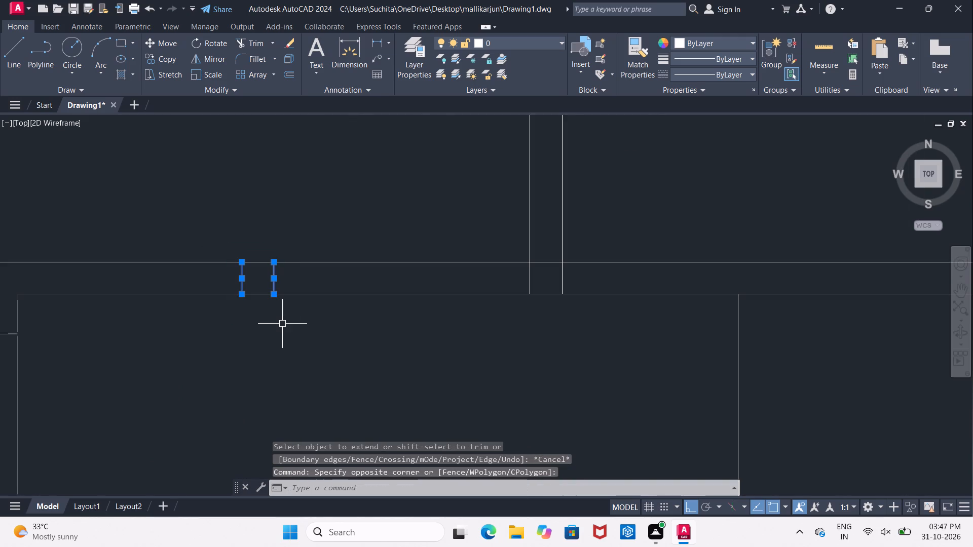
key(Delete)
Trim the open upper ends of both west outer wall lines above the southern rooms' north wall.
scroll(263, 302, down, 3)
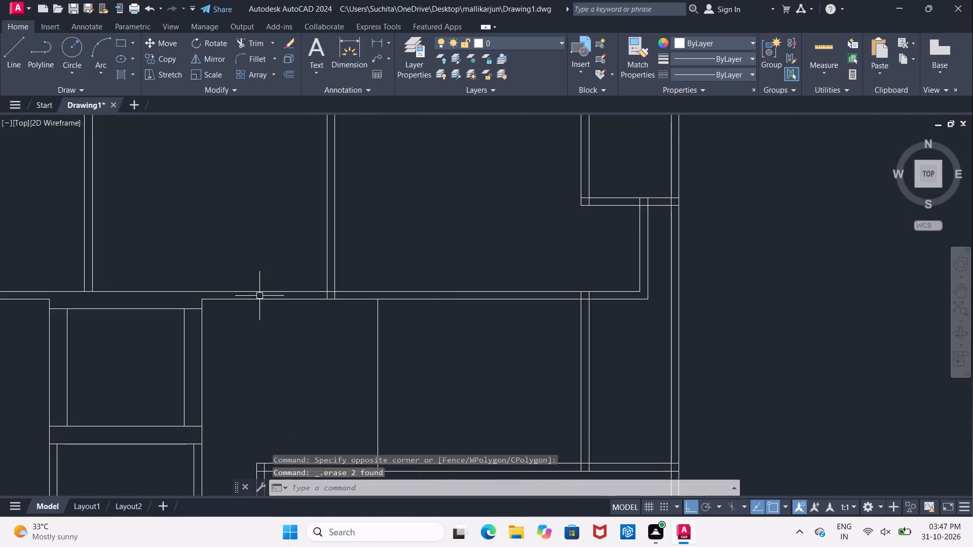
scroll(264, 307, down, 2)
middle_drag(265, 362, 292, 253)
scroll(275, 325, down, 1)
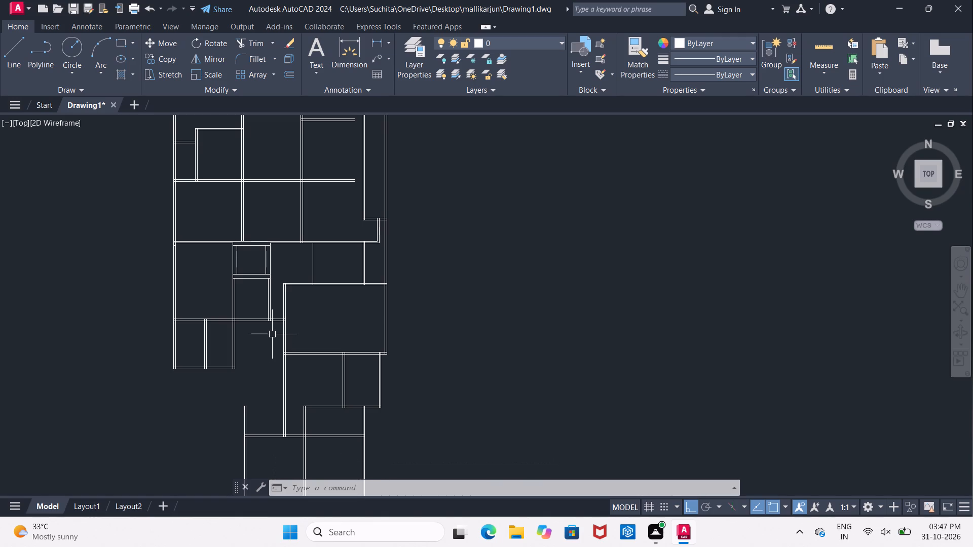
scroll(272, 334, down, 1)
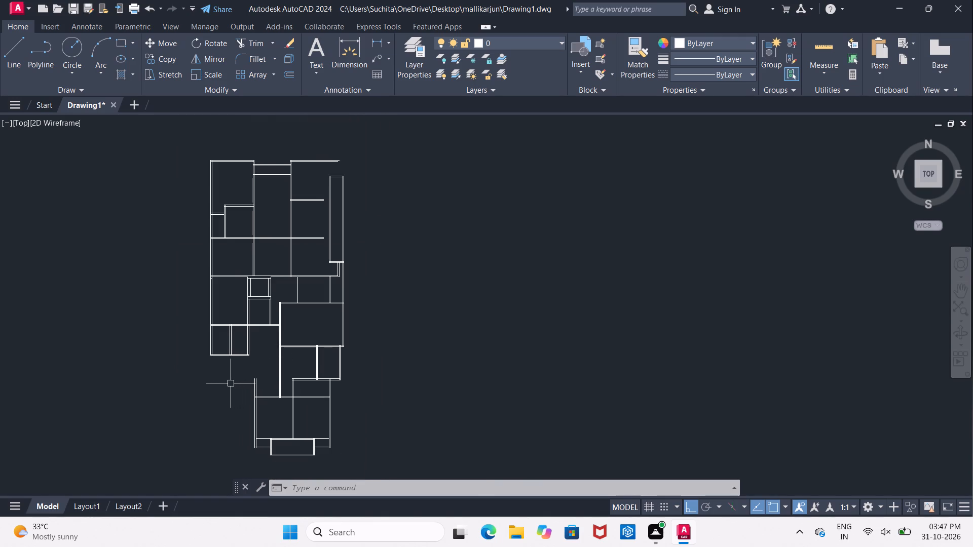
scroll(231, 383, up, 3)
middle_drag(244, 383, 227, 341)
key(t)
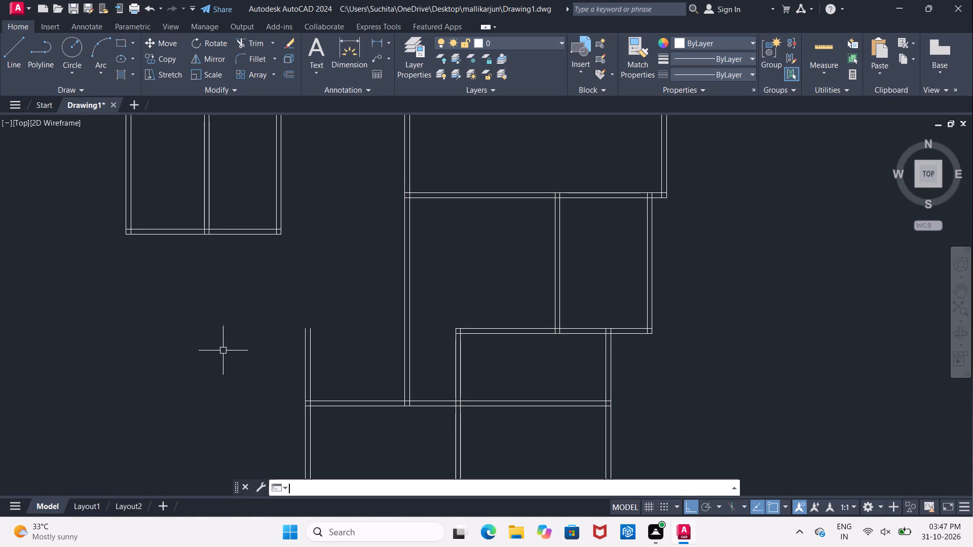
key(r)
key(space)
key(space)
click(226, 352)
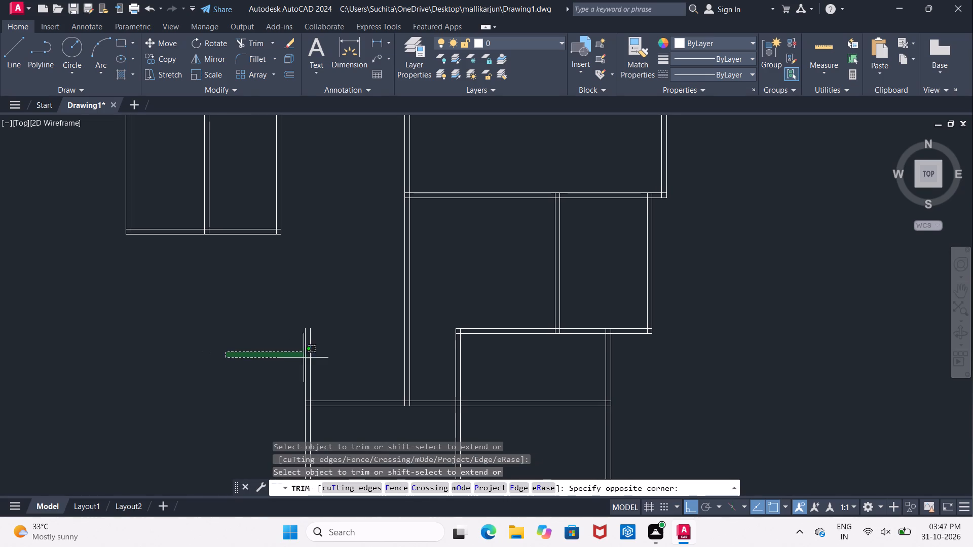
click(329, 366)
scroll(325, 364, down, 2)
middle_drag(324, 360, 329, 290)
scroll(307, 347, up, 1)
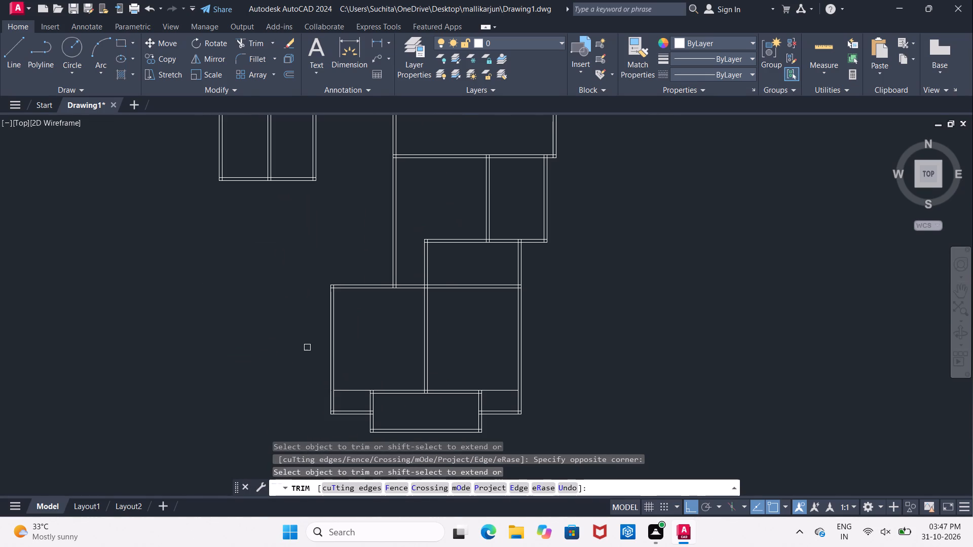
key(Escape)
Stretch the west end of the line along the southern projection's north edge westward beyond the west outer wall.
middle_drag(291, 335, 289, 348)
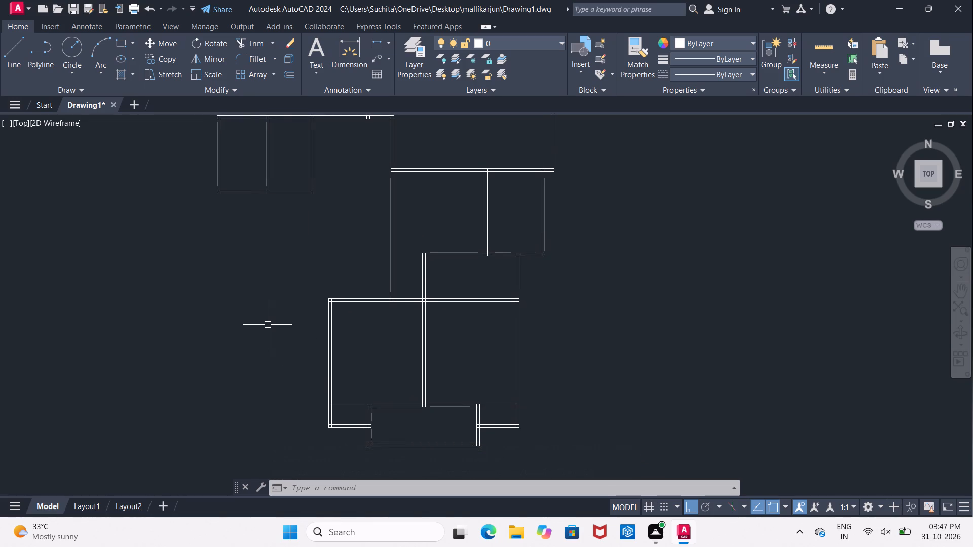
middle_drag(268, 325, 271, 282)
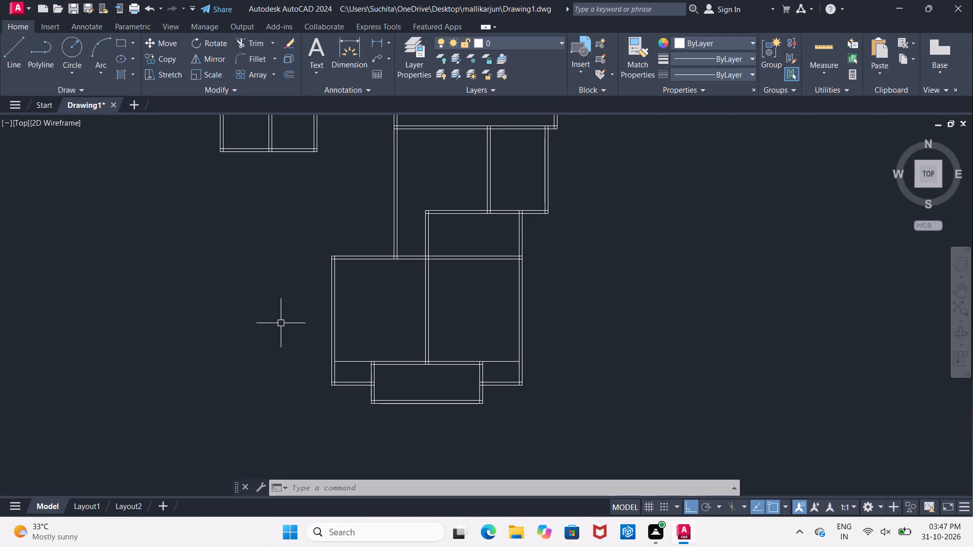
scroll(281, 326, up, 1)
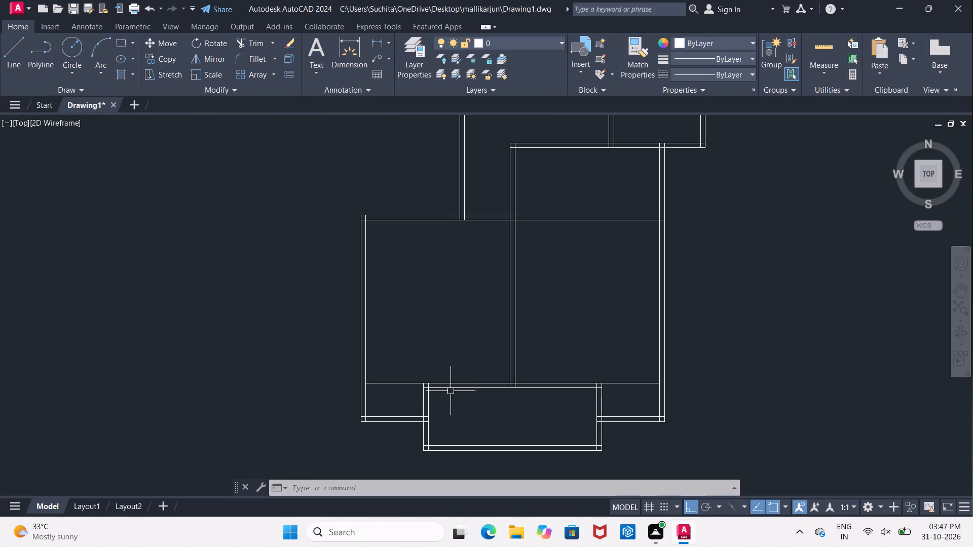
click(450, 388)
click(424, 387)
middle_drag(51, 375, 59, 379)
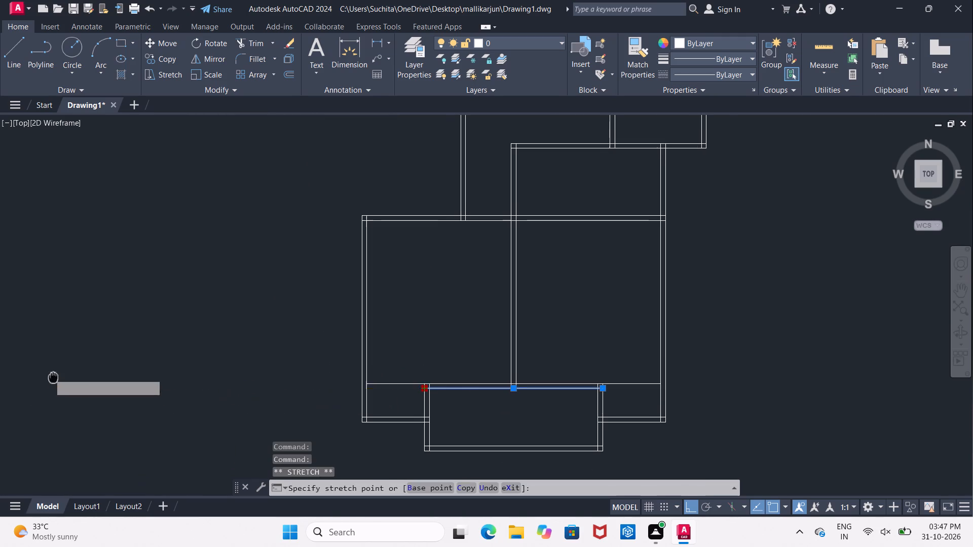
middle_drag(59, 379, 245, 398)
scroll(245, 397, down, 1)
click(208, 394)
scroll(355, 389, up, 2)
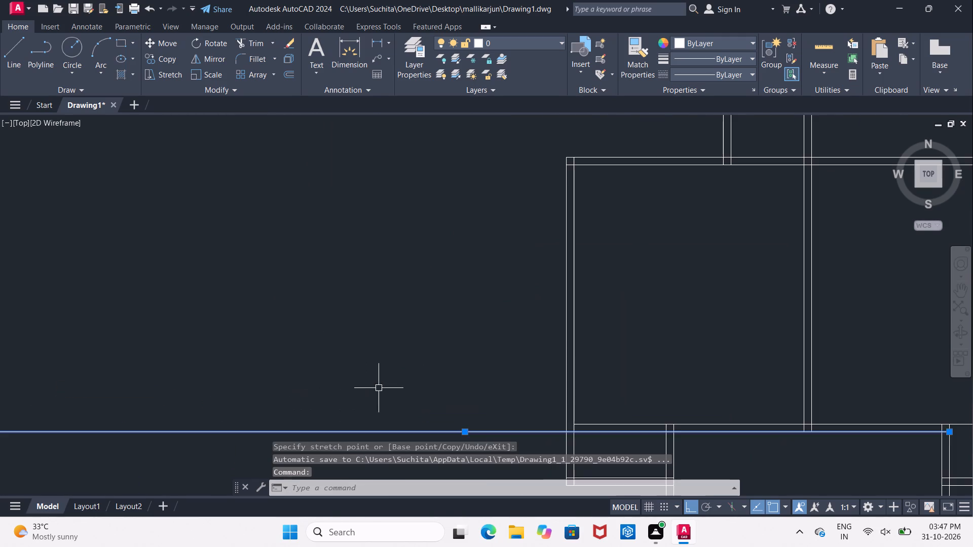
Stretch the west end of the southern rooms' inner south line westward to about the same length as the adjacent stretched line.
middle_drag(379, 388, 226, 327)
click(433, 363)
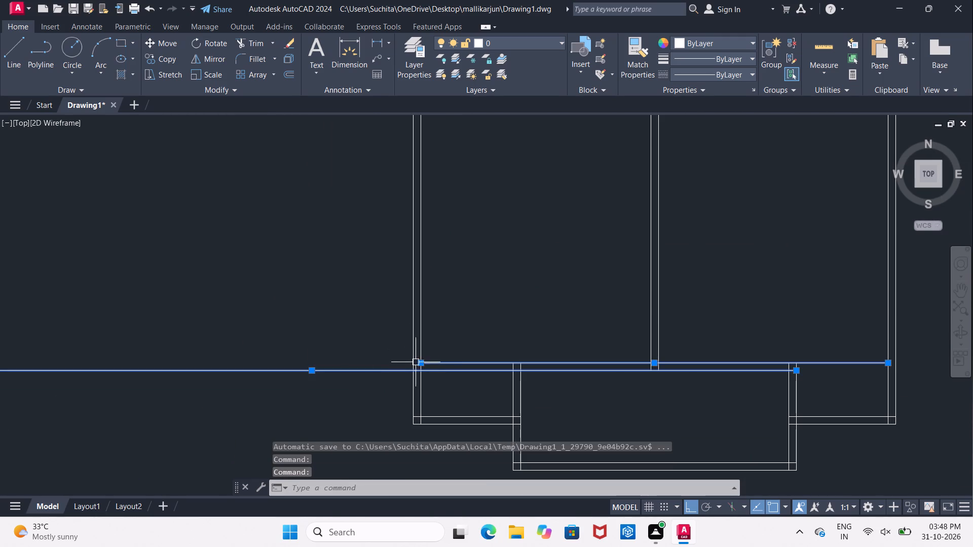
click(419, 363)
middle_drag(118, 340, 223, 355)
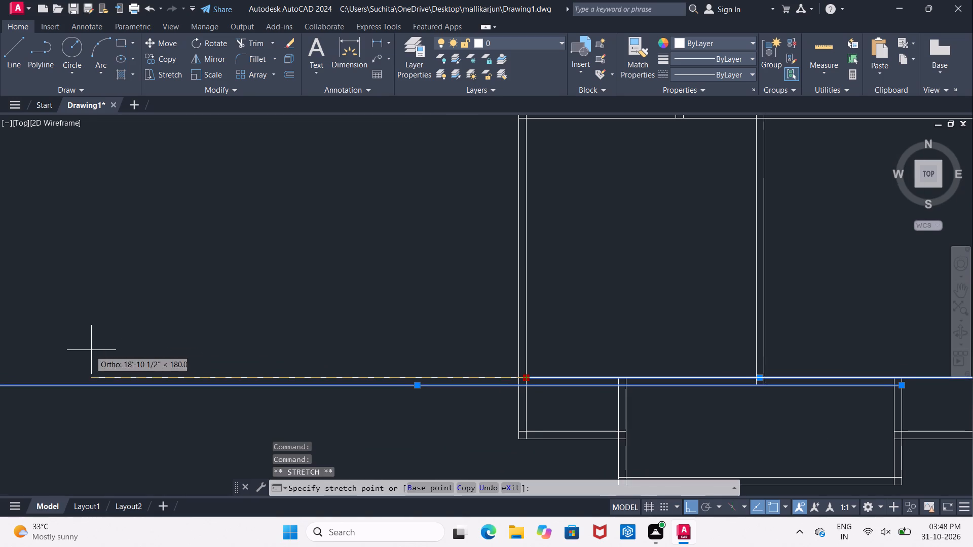
middle_drag(90, 352, 282, 366)
click(116, 355)
scroll(217, 328, down, 1)
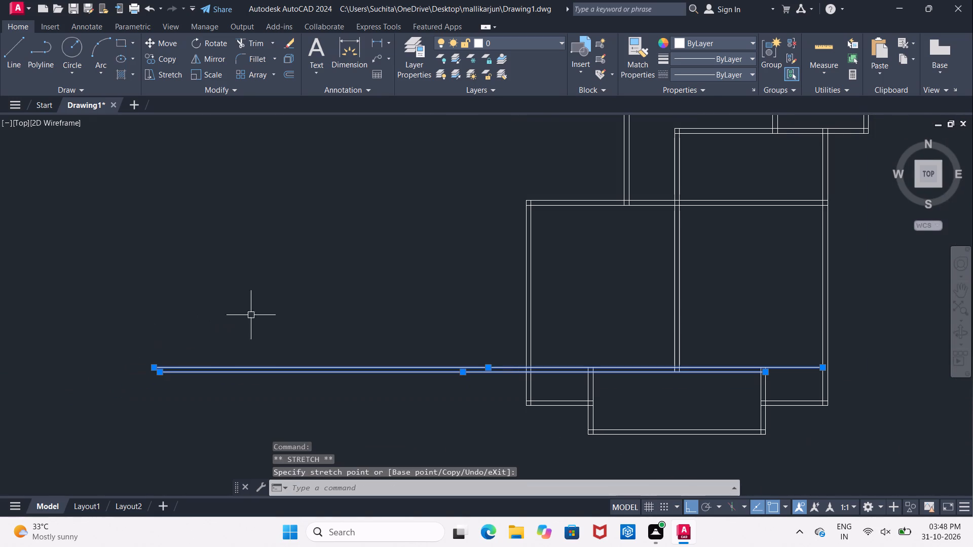
key(Escape)
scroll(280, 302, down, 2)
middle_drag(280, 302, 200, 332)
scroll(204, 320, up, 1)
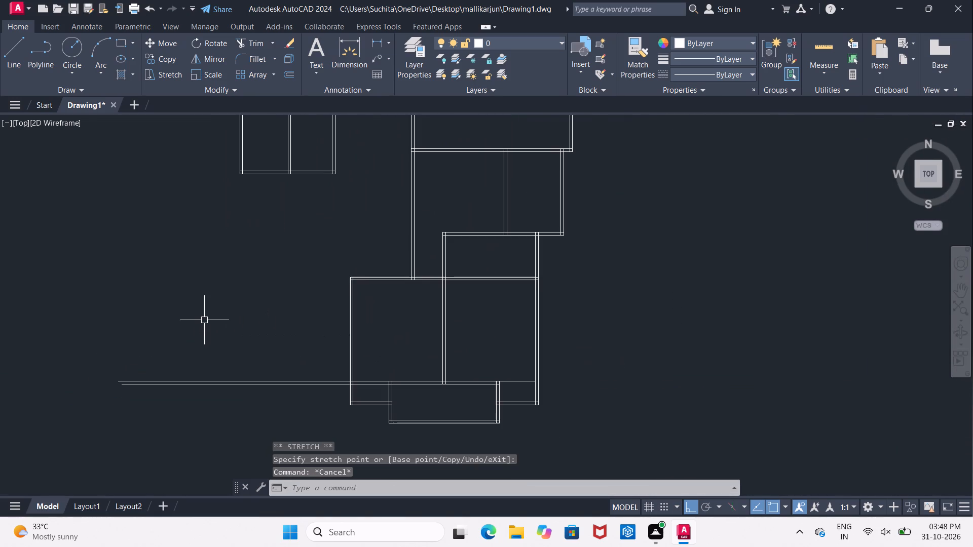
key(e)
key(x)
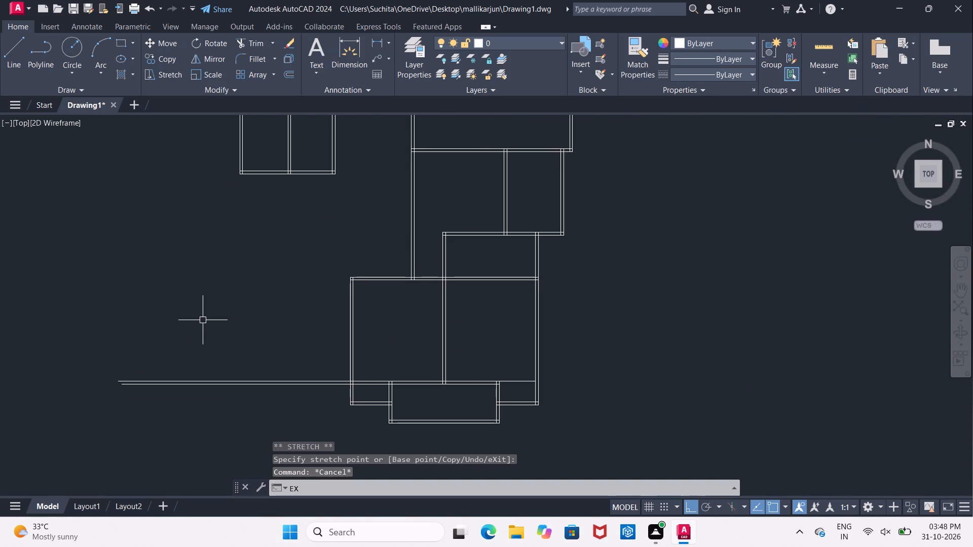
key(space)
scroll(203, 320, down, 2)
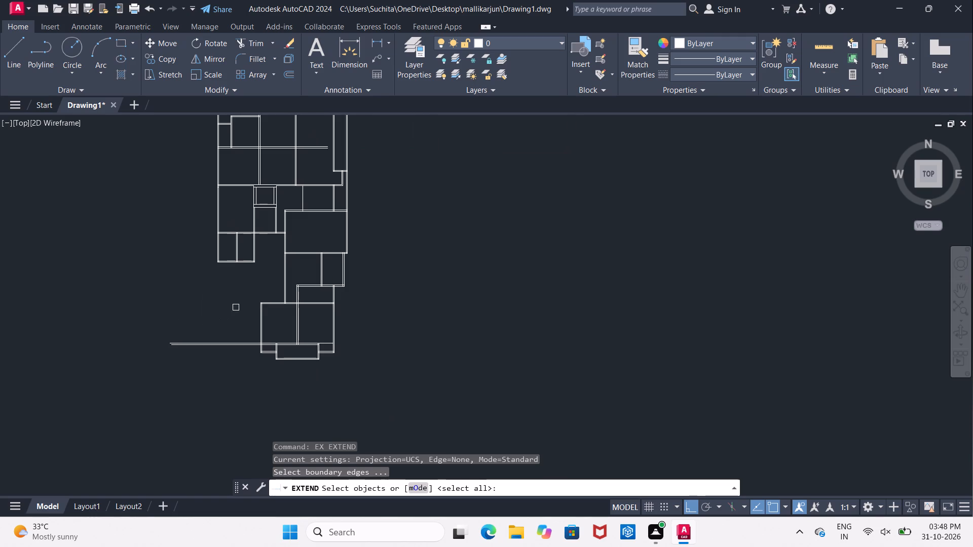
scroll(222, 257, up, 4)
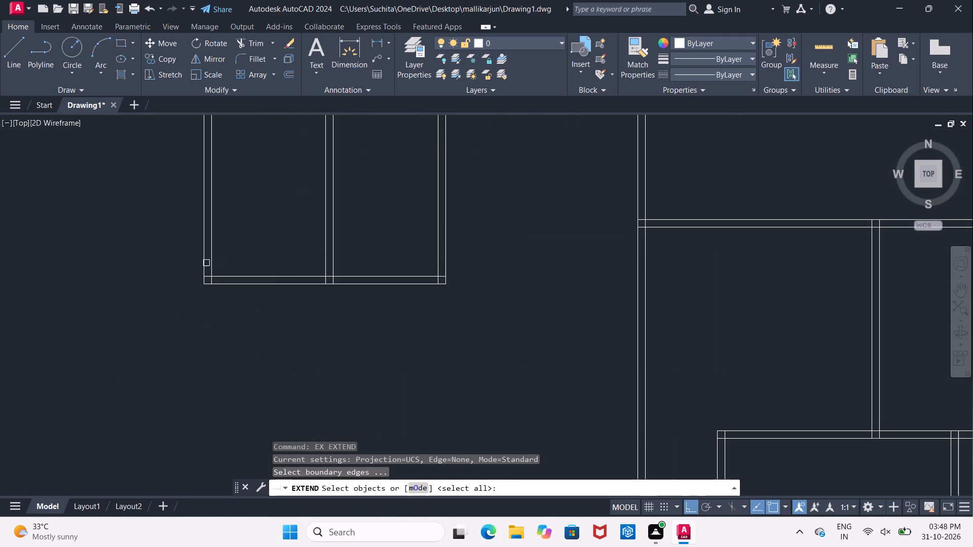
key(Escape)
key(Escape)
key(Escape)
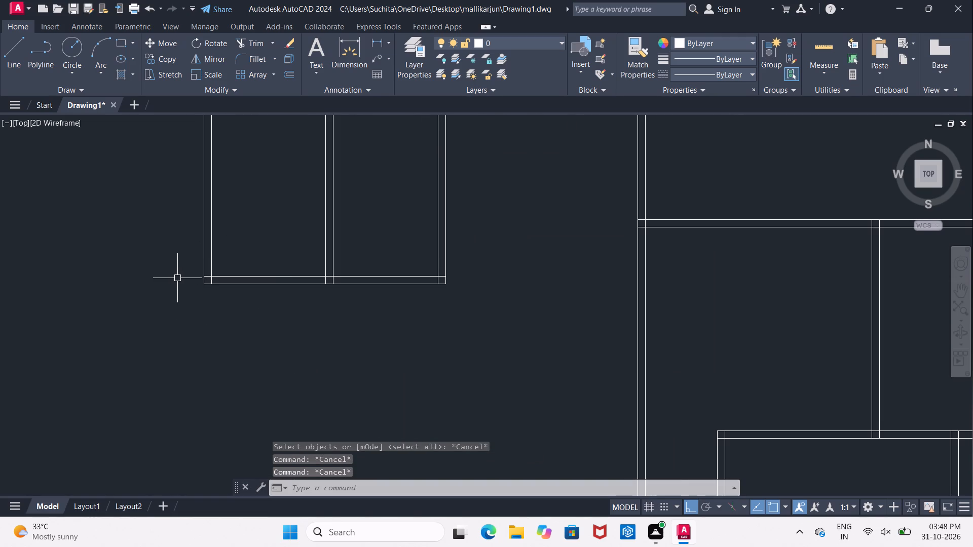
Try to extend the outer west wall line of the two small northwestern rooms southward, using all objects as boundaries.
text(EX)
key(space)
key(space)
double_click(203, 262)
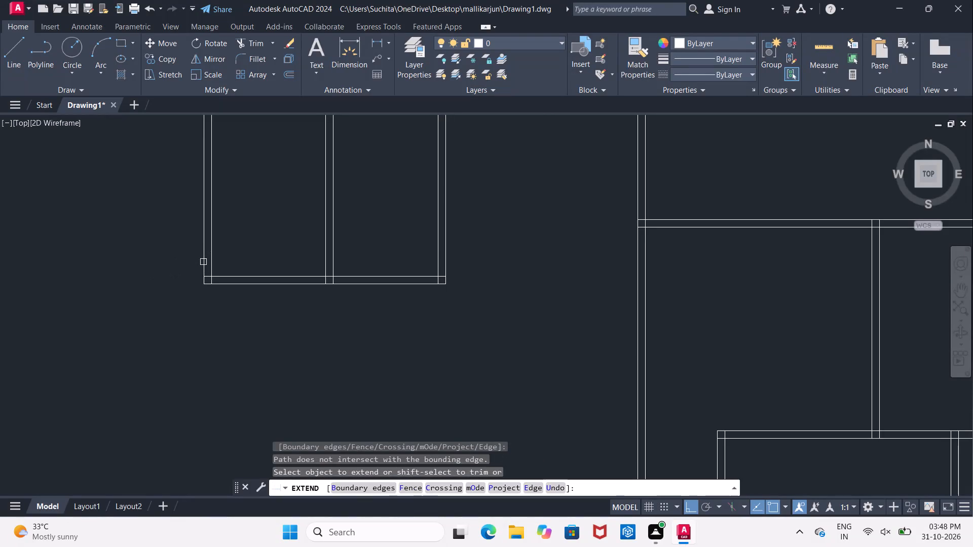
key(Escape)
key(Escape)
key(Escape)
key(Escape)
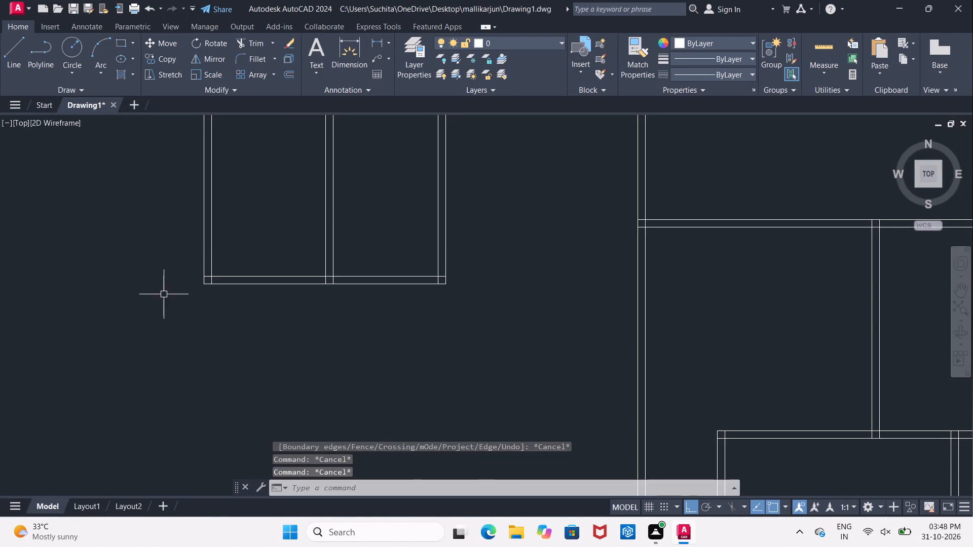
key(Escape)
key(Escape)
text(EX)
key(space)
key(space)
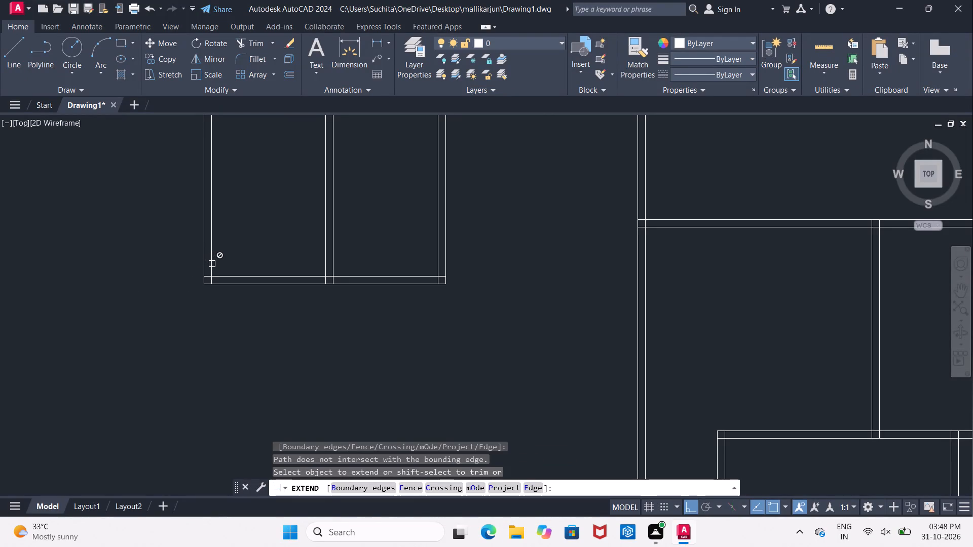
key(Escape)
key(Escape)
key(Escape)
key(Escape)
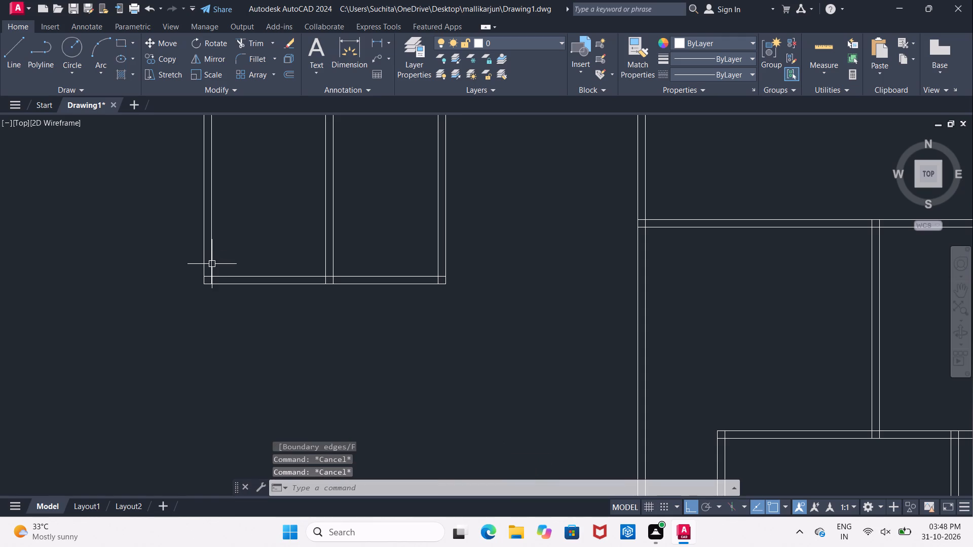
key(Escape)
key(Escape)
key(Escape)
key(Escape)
Stretch the south end of the west wall's inner line southward beyond the two long horizontal lines at the southern rooms.
scroll(212, 264, down, 3)
scroll(212, 264, up, 2)
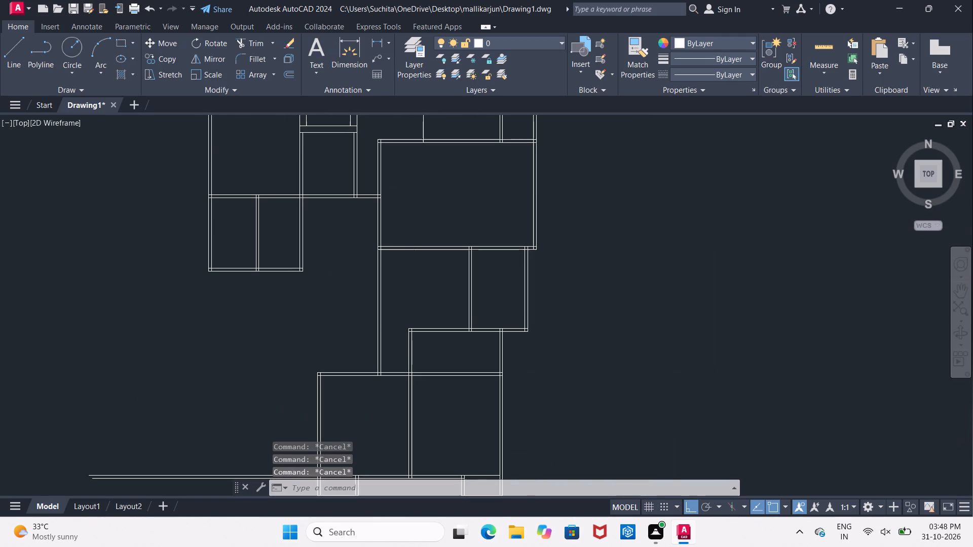
scroll(209, 264, up, 2)
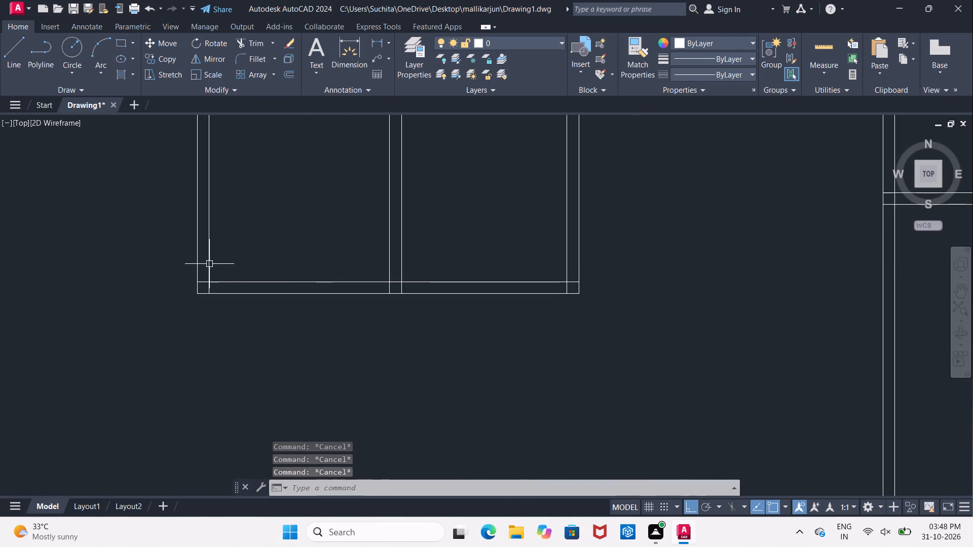
click(209, 264)
click(207, 294)
scroll(207, 311, down, 3)
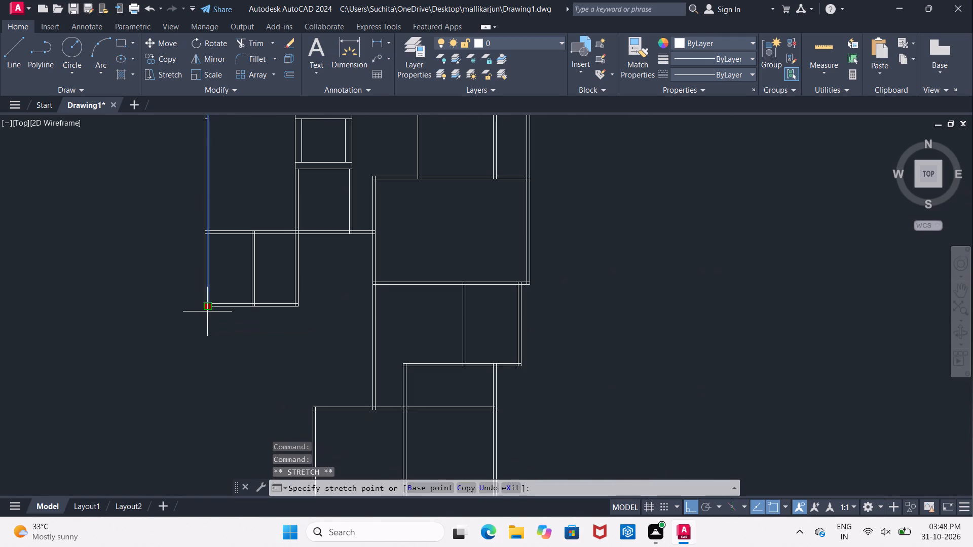
middle_drag(207, 362, 220, 247)
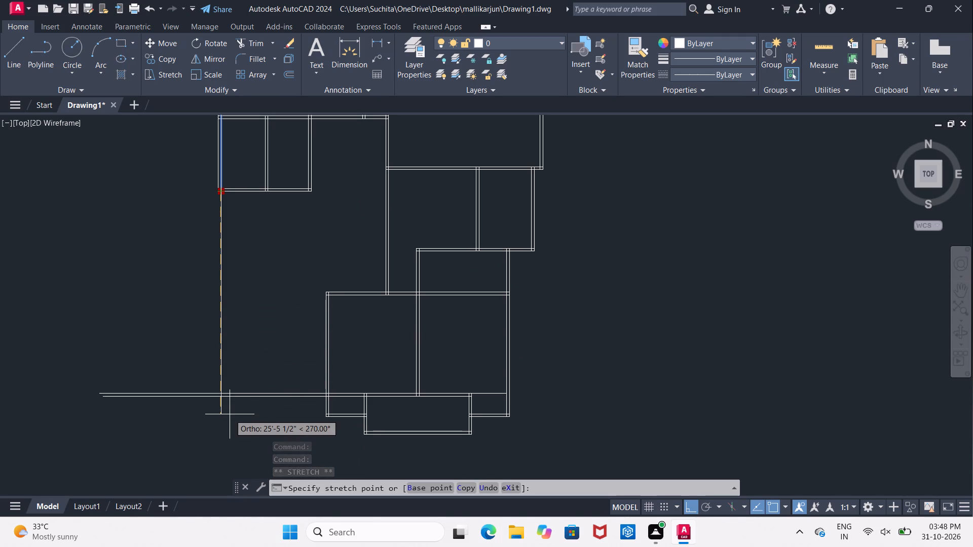
click(229, 444)
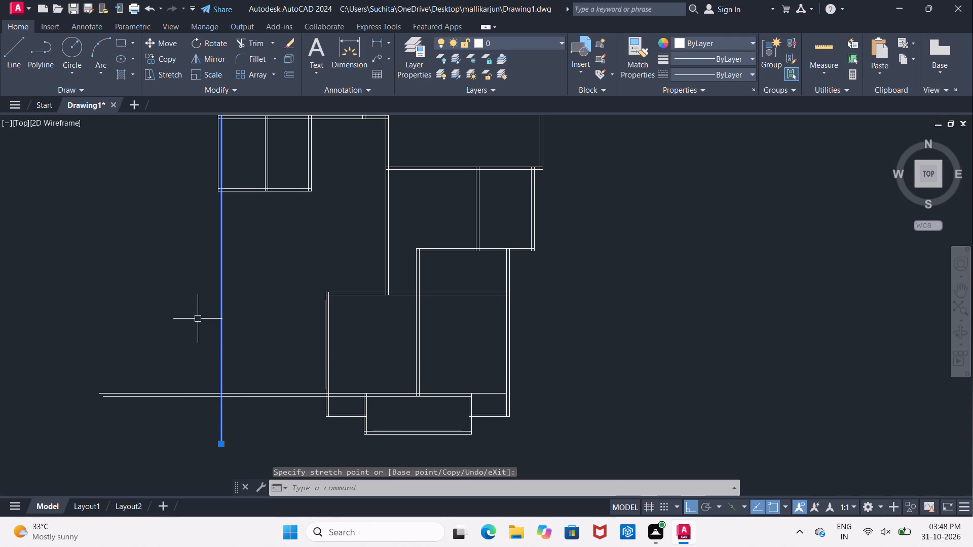
key(Escape)
Stretch the south end of the west wall's outer line southward to about the same length as the inner line.
scroll(207, 189, up, 2)
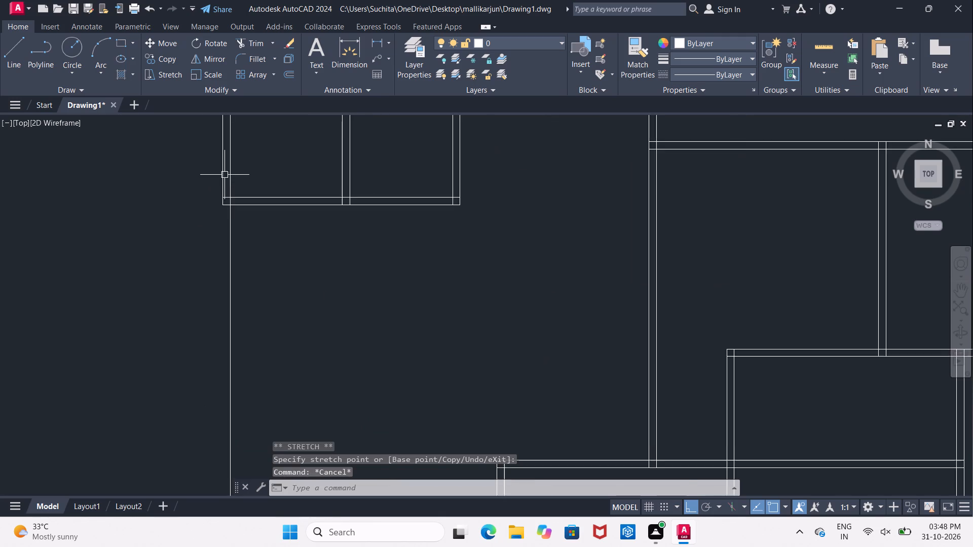
scroll(224, 175, up, 1)
click(222, 177)
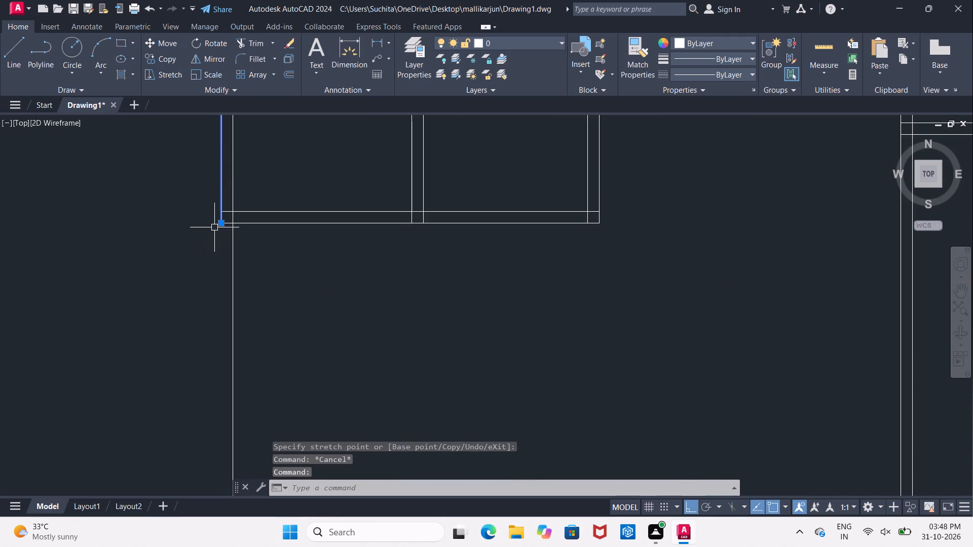
click(222, 222)
middle_drag(210, 331, 255, 199)
scroll(255, 199, down, 4)
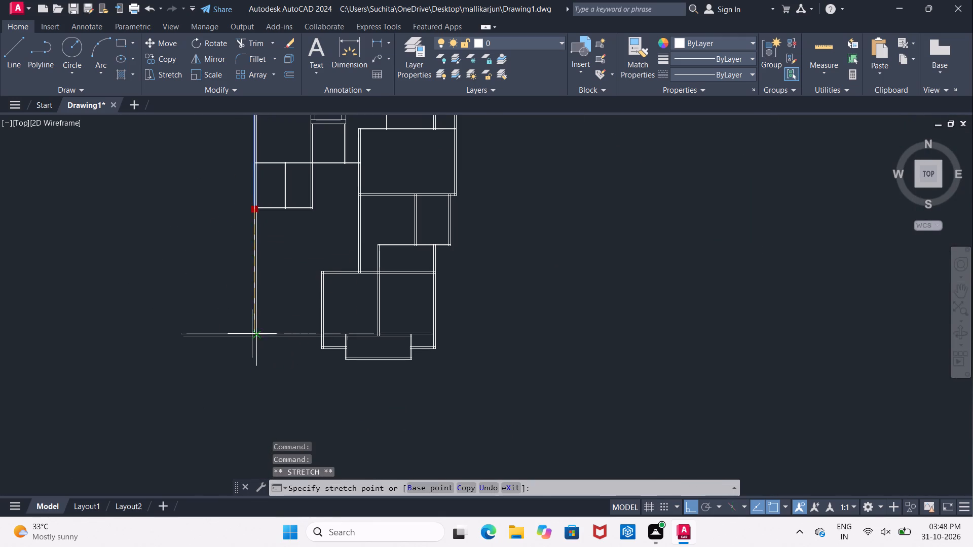
scroll(250, 358, up, 3)
click(249, 393)
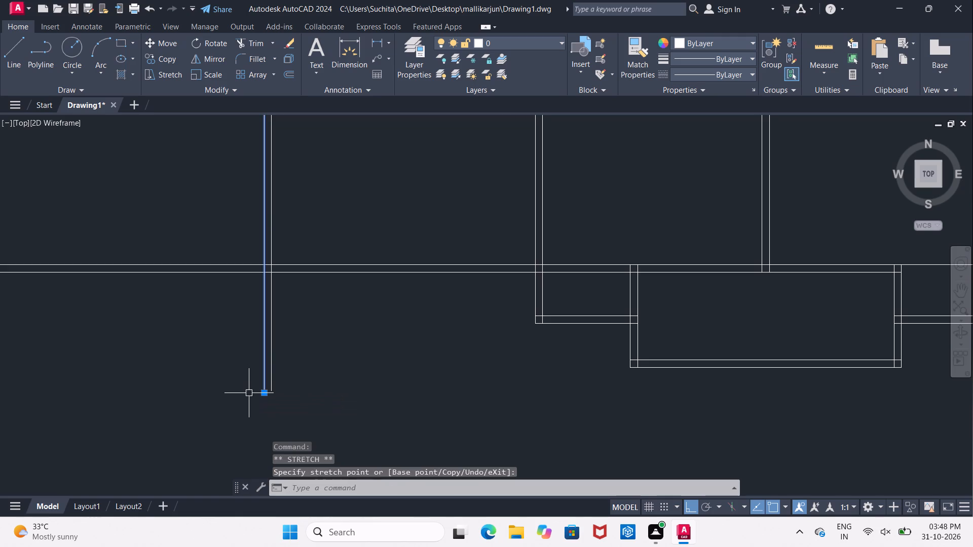
key(Escape)
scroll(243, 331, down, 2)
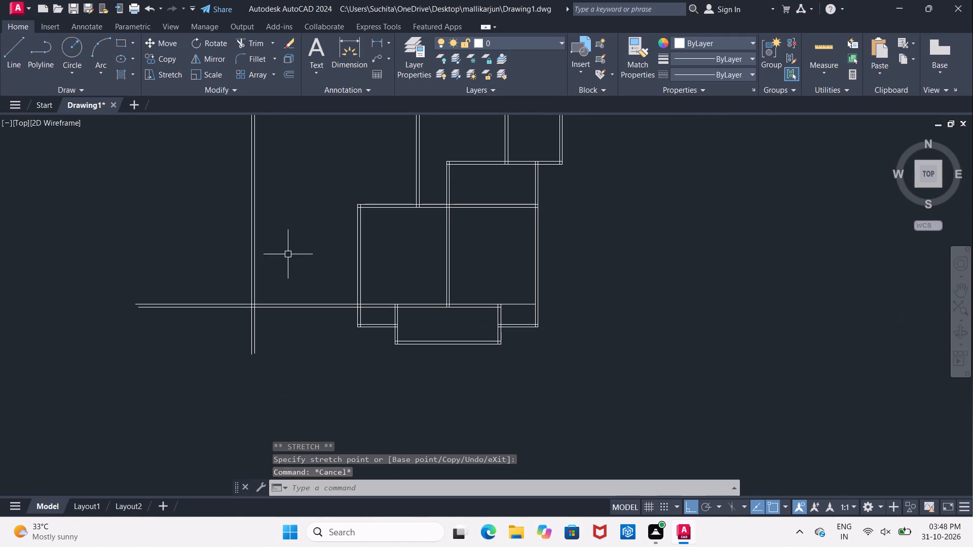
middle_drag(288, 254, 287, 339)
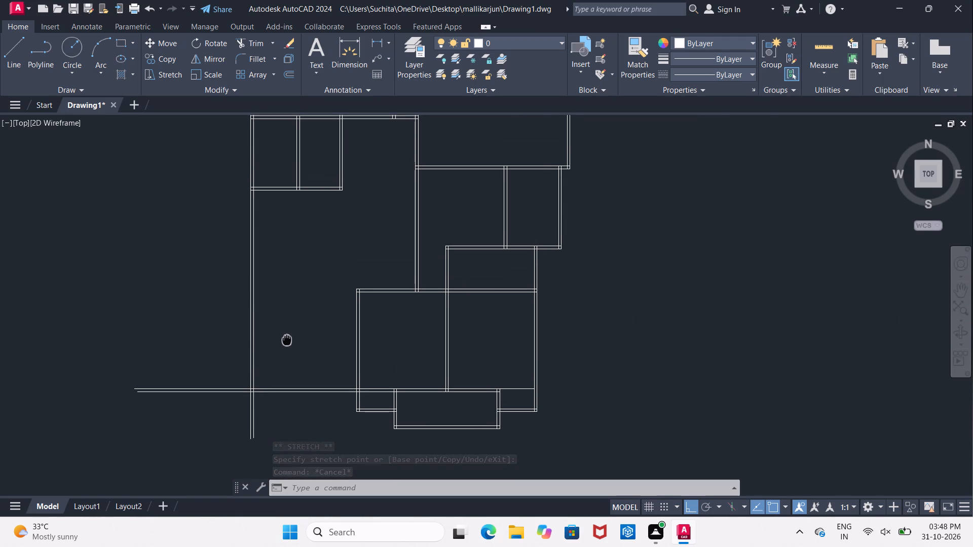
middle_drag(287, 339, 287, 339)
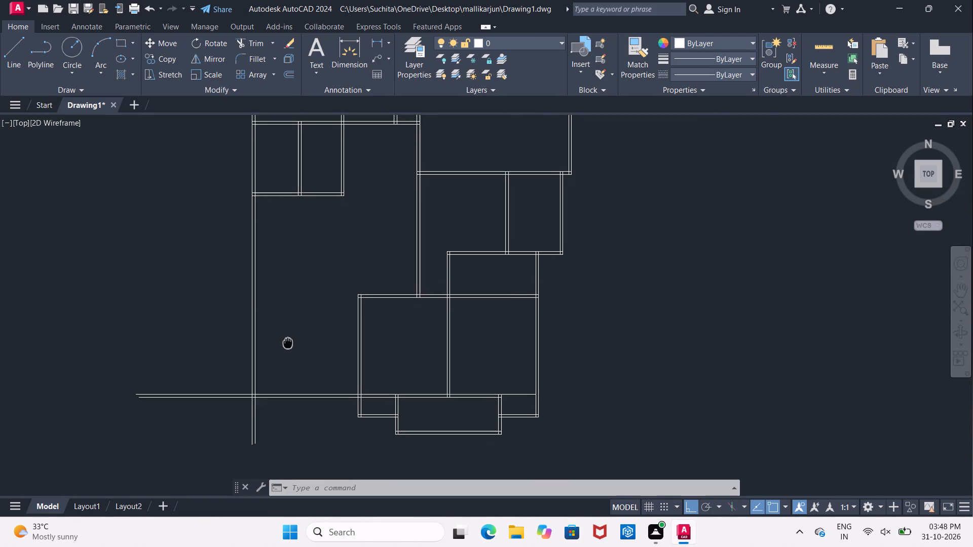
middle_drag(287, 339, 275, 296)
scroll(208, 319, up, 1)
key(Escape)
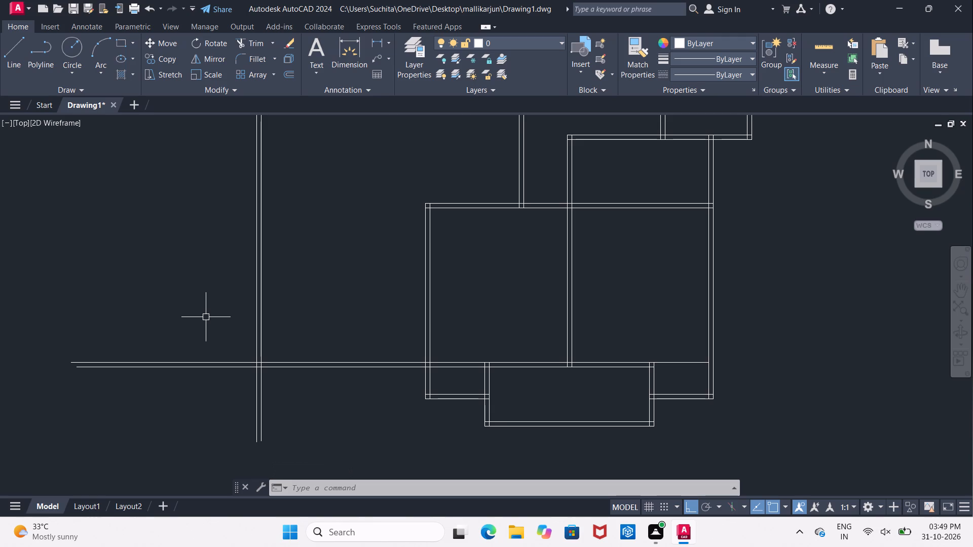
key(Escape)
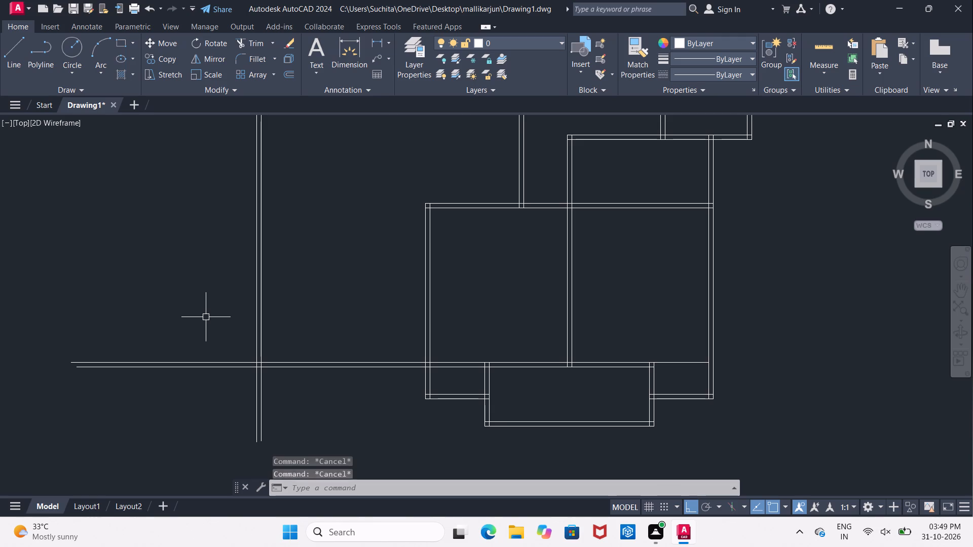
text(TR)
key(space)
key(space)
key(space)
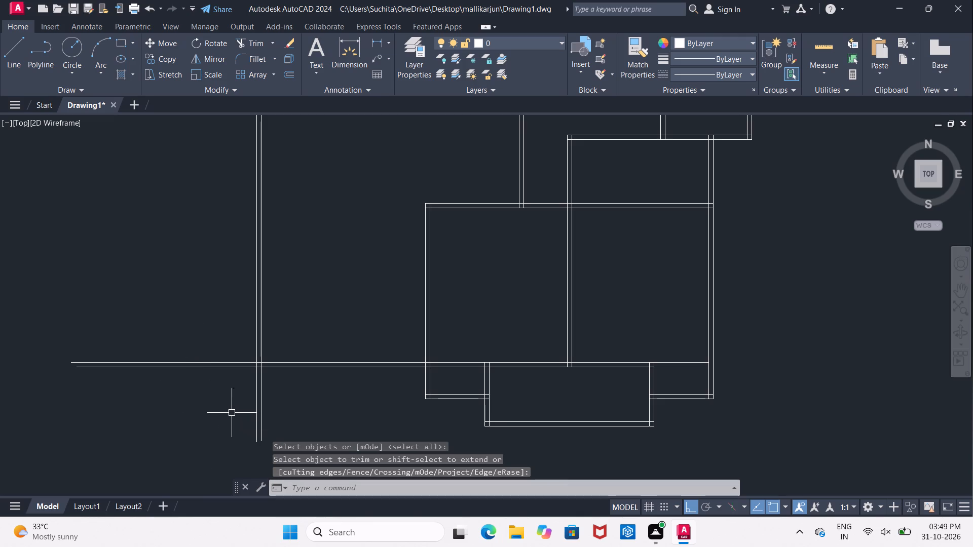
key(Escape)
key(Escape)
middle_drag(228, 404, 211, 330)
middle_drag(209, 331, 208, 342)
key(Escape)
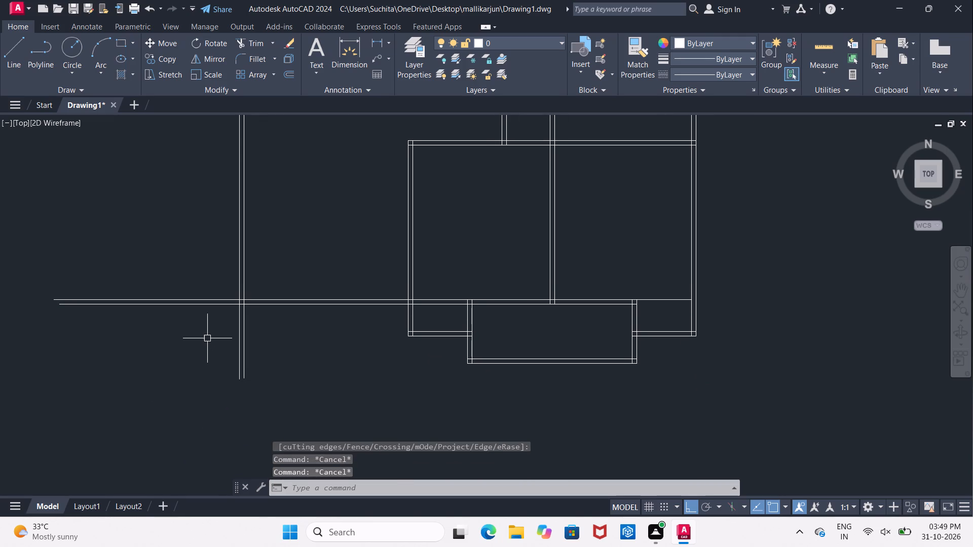
Trim the west wall lines and the long south wall lines where they overrun their southwest corner, using all objects as cutting edges.
text(TR)
key(space)
key(space)
drag(207, 338, 216, 339)
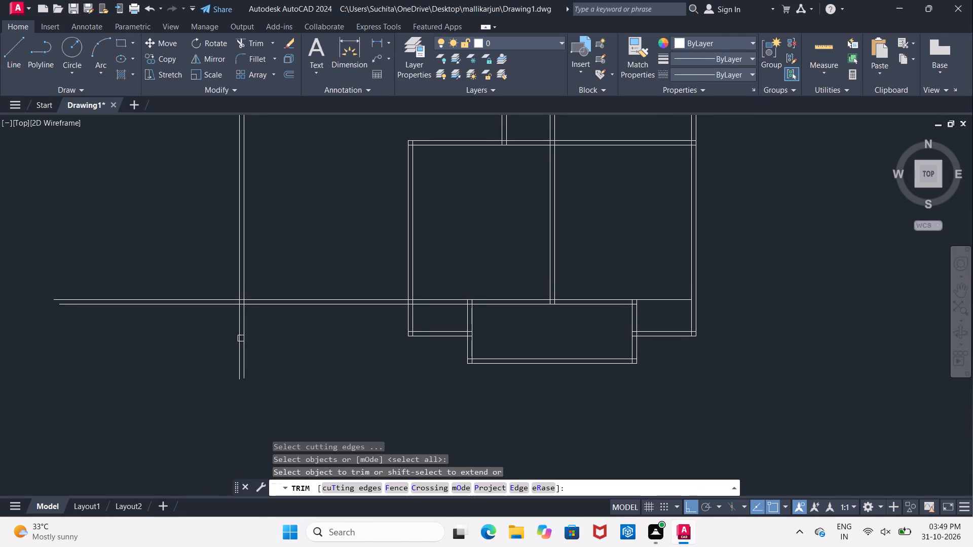
click(245, 337)
click(213, 341)
click(265, 338)
scroll(263, 339, down, 2)
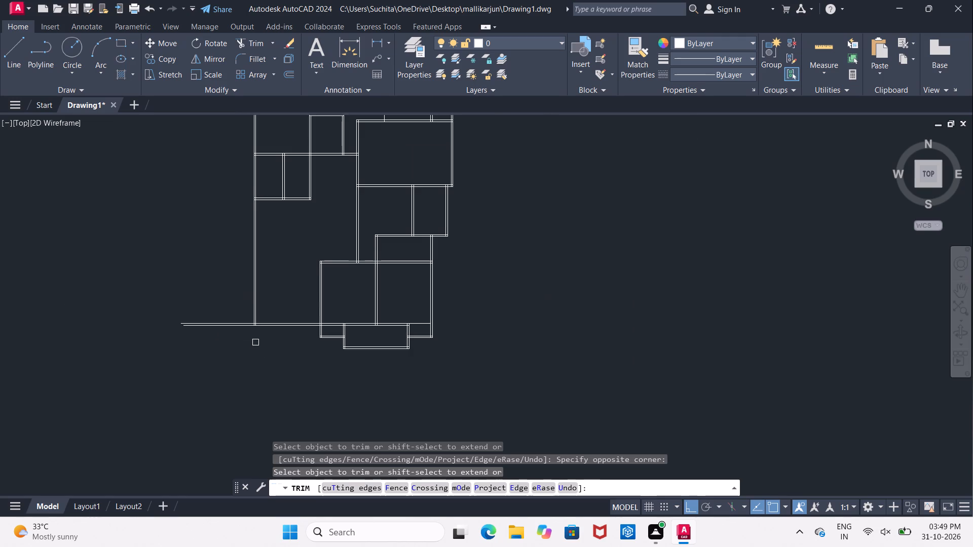
middle_drag(253, 346, 237, 412)
drag(193, 347, 193, 354)
click(199, 412)
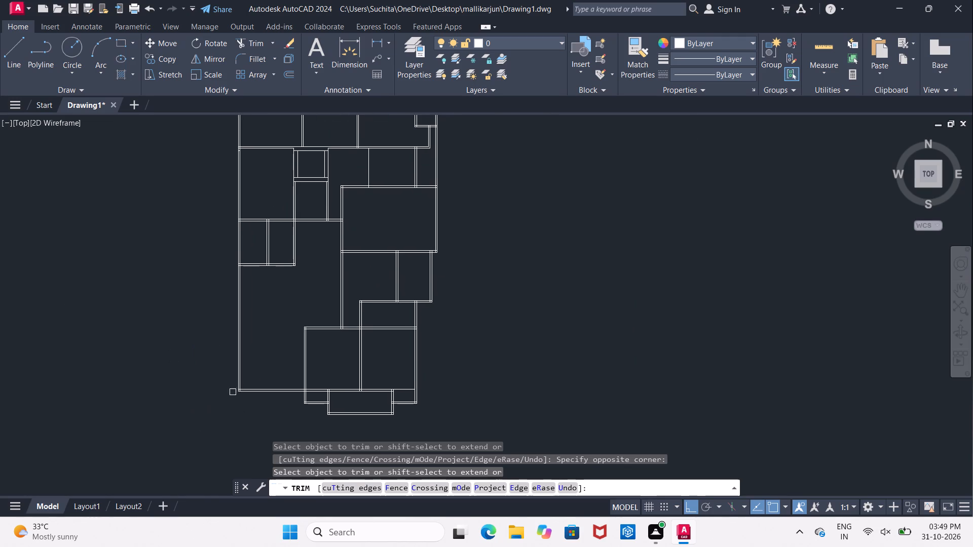
scroll(264, 376, up, 2)
middle_drag(266, 380, 197, 308)
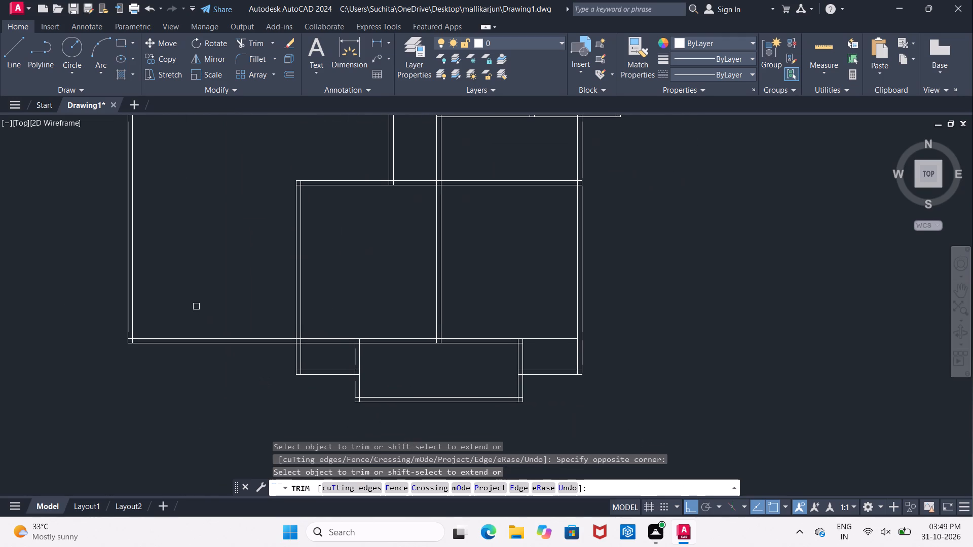
key(Escape)
Measure the inside width of the open southwestern area along its south wall, up to the southern rooms' west wall.
scroll(196, 309, up, 1)
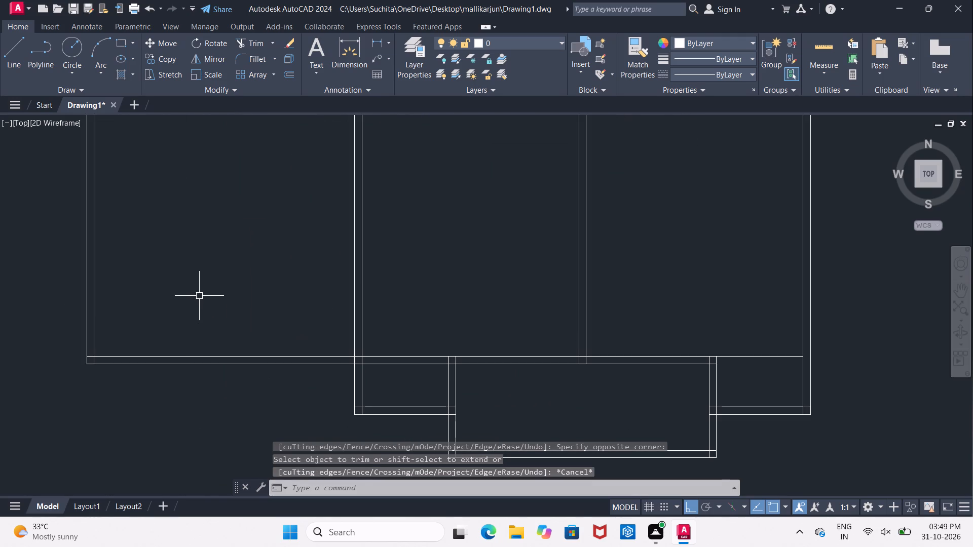
middle_drag(200, 296, 204, 323)
key(Escape)
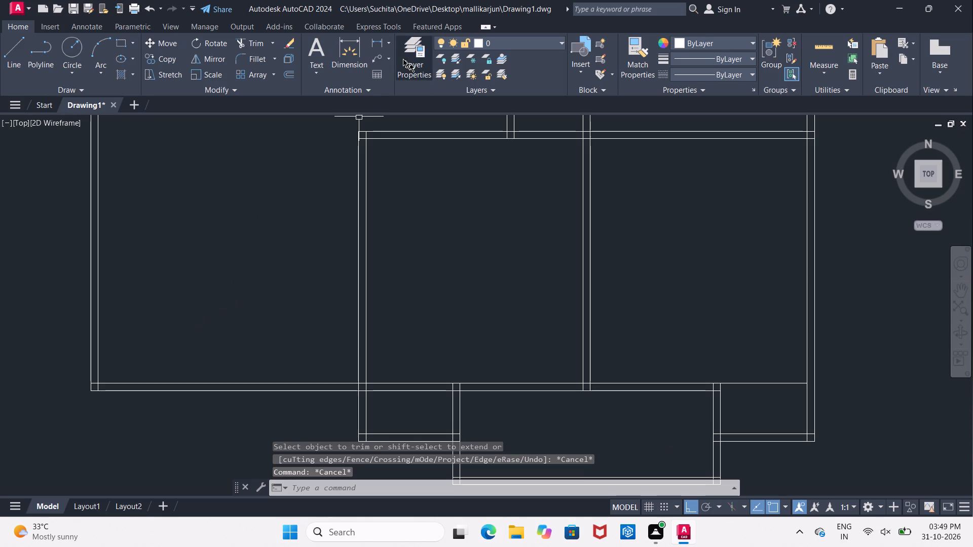
click(377, 46)
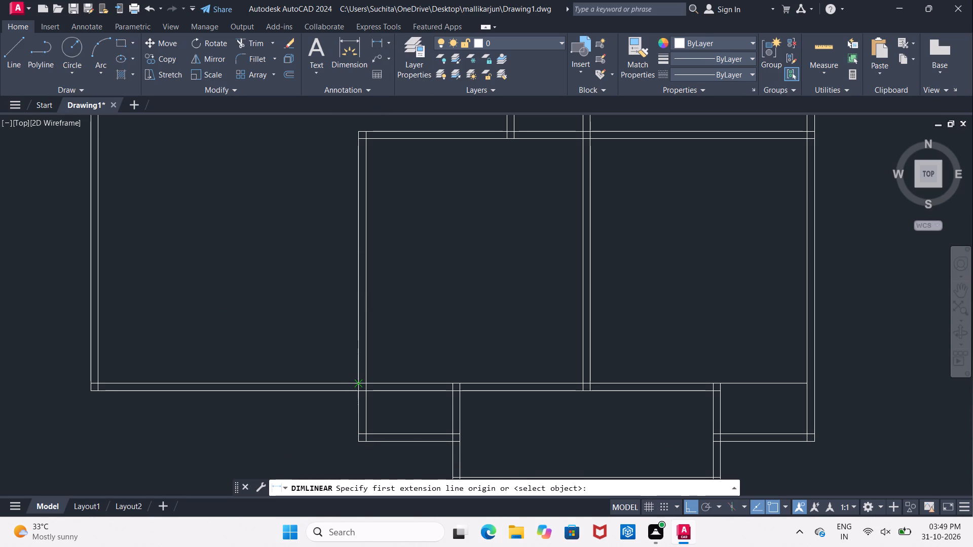
click(358, 383)
click(100, 384)
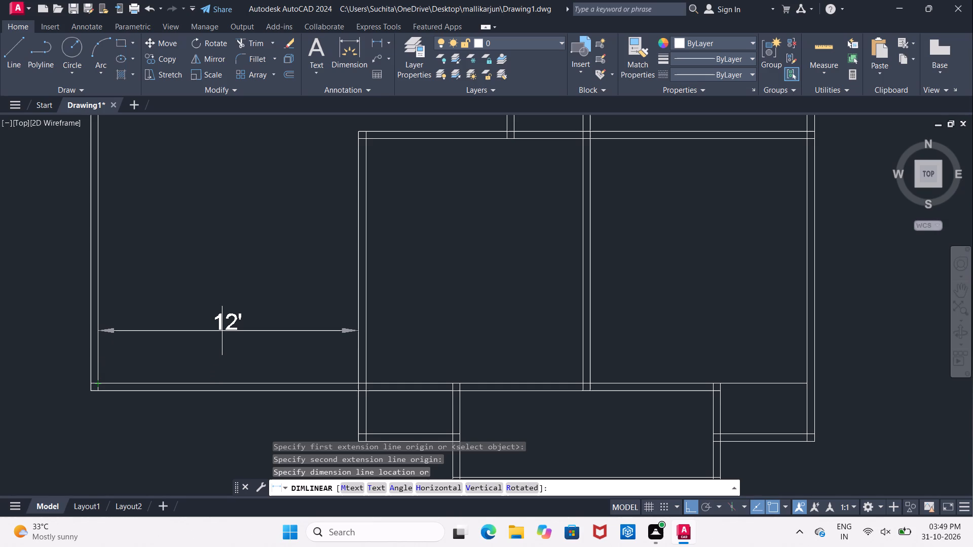
key(Escape)
Examine the open southwestern area and the wall junctions along the southern rooms' north wall.
scroll(222, 332, down, 4)
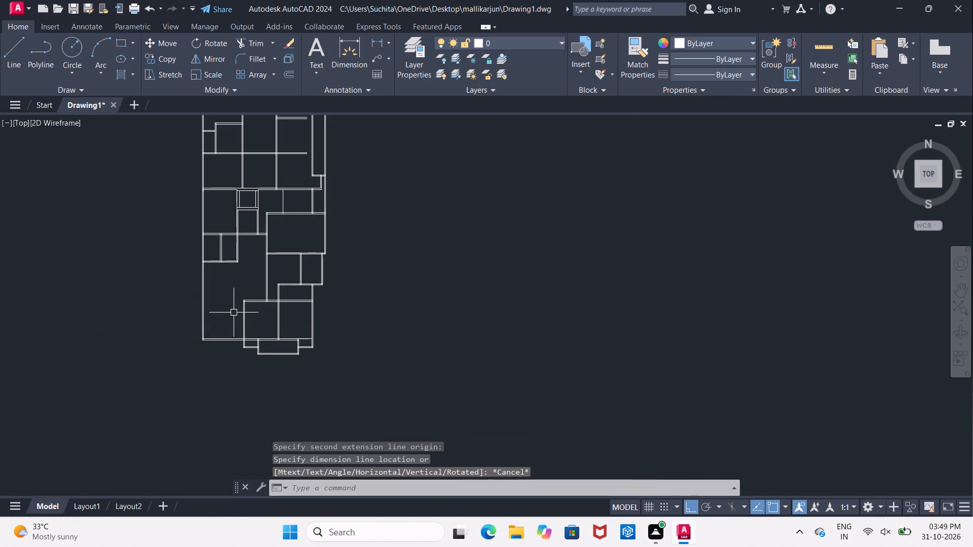
middle_drag(223, 276, 231, 307)
scroll(248, 329, up, 1)
middle_drag(264, 329, 200, 357)
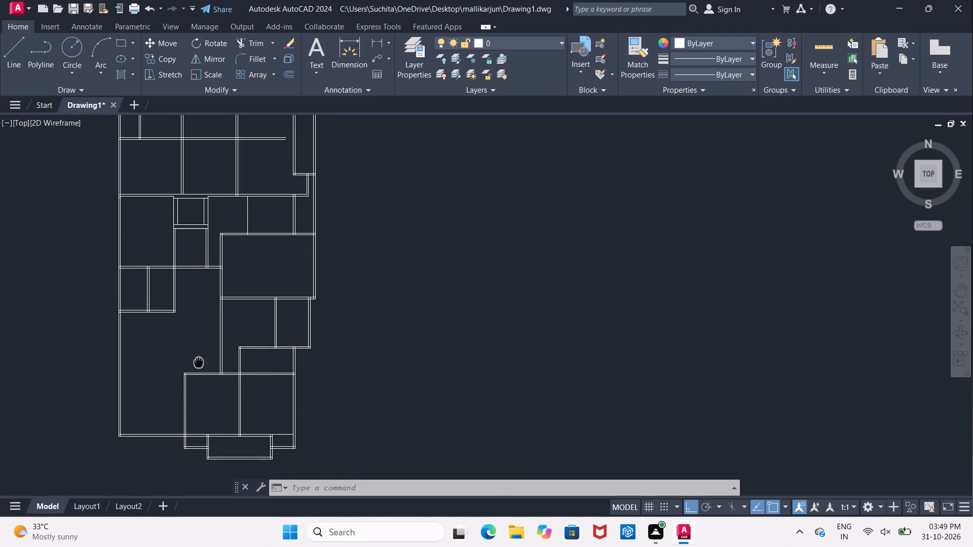
middle_drag(200, 357, 203, 349)
scroll(199, 359, up, 2)
scroll(207, 332, down, 1)
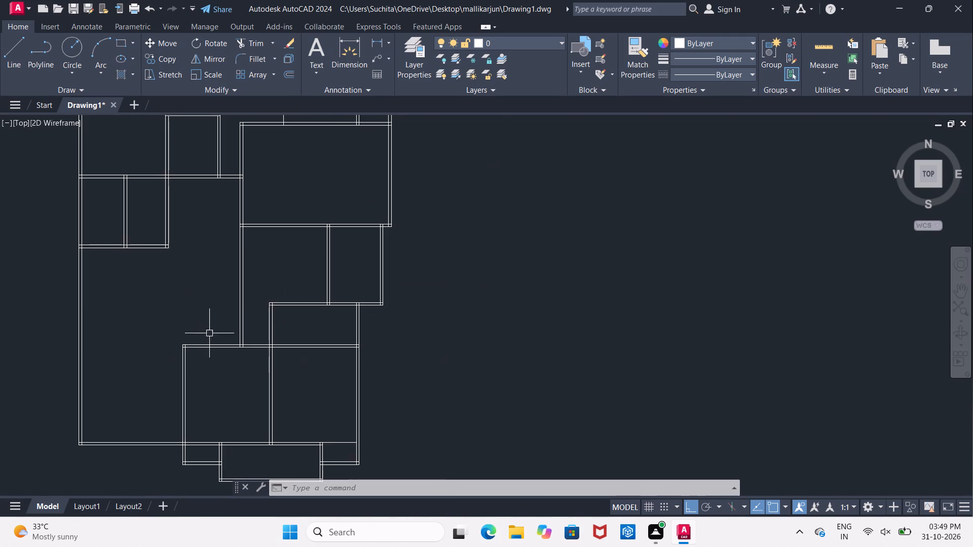
scroll(209, 333, down, 1)
middle_drag(209, 333, 217, 298)
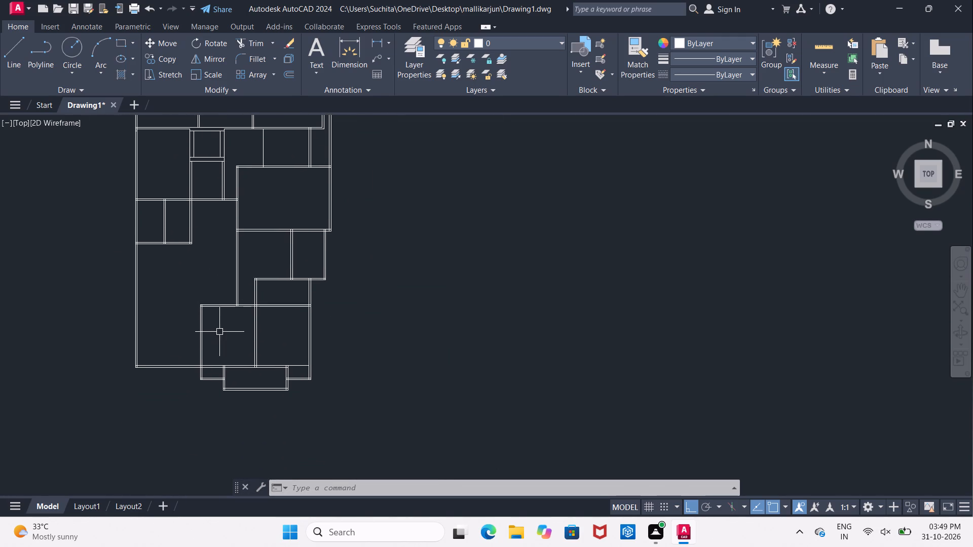
scroll(217, 328, up, 1)
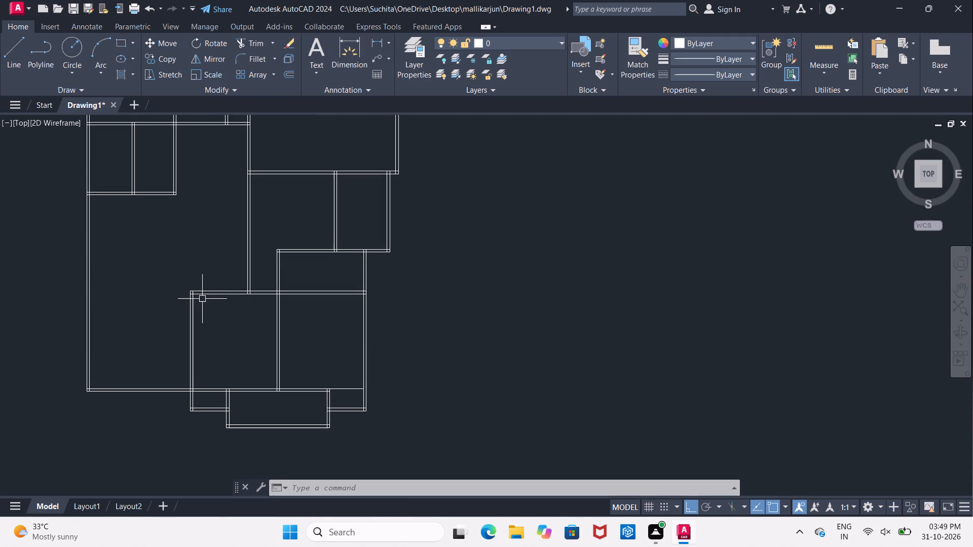
scroll(202, 297, up, 2)
middle_drag(216, 251, 226, 294)
scroll(224, 299, up, 1)
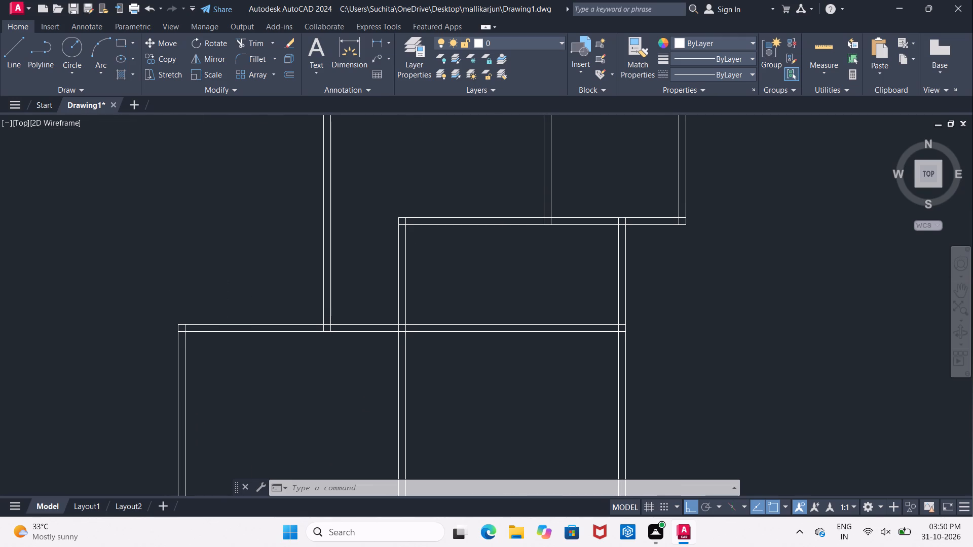
scroll(224, 299, up, 1)
middle_drag(224, 302, 220, 356)
scroll(220, 356, down, 2)
key(Escape)
middle_drag(219, 346, 217, 347)
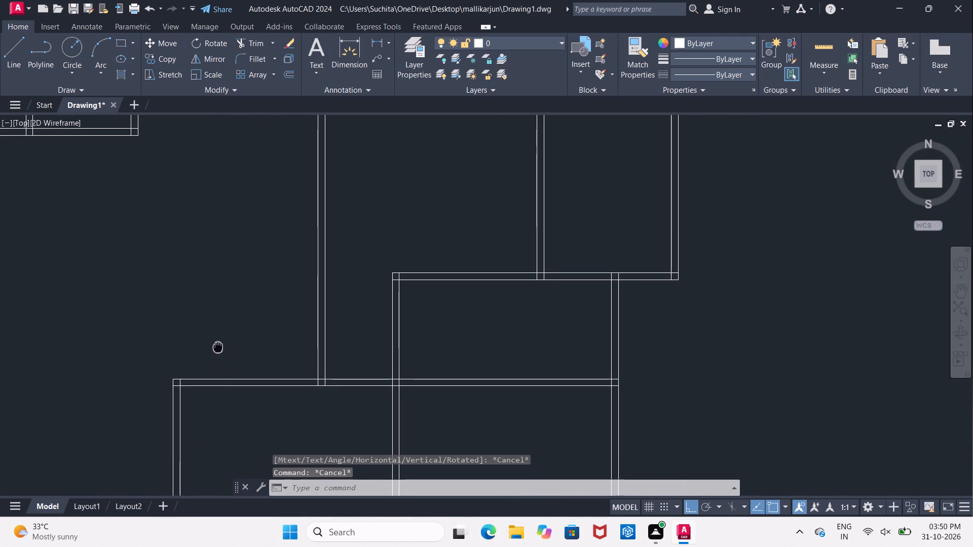
middle_drag(217, 347, 212, 349)
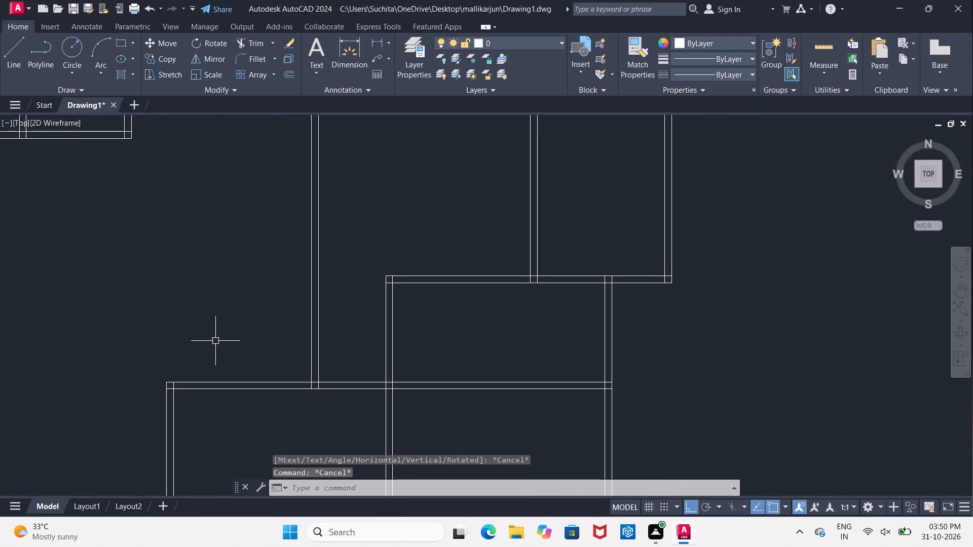
Offset the west line of the north-south wall meeting the southern rooms' north wall by 2'7.5" to the west.
key(o)
key(Return)
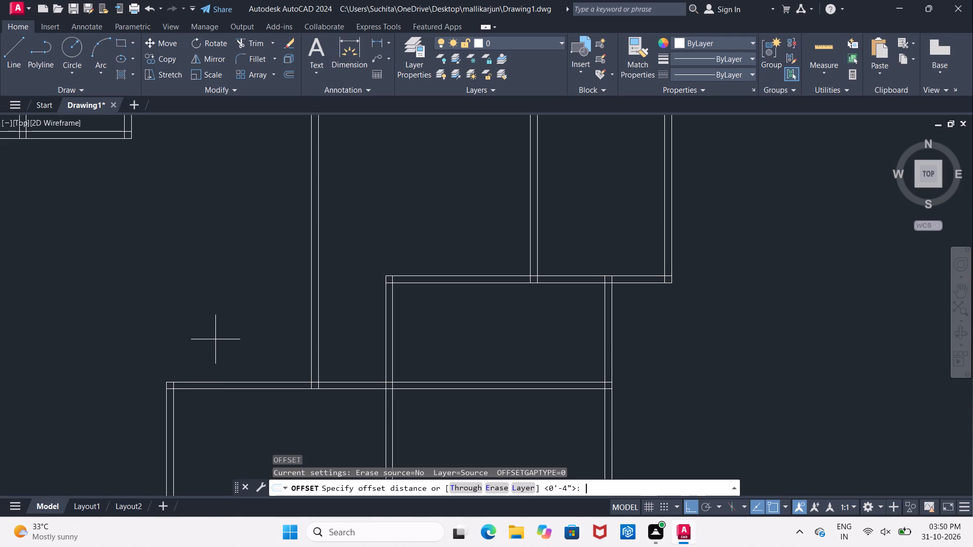
text(2'7)
text(.5")
key(Return)
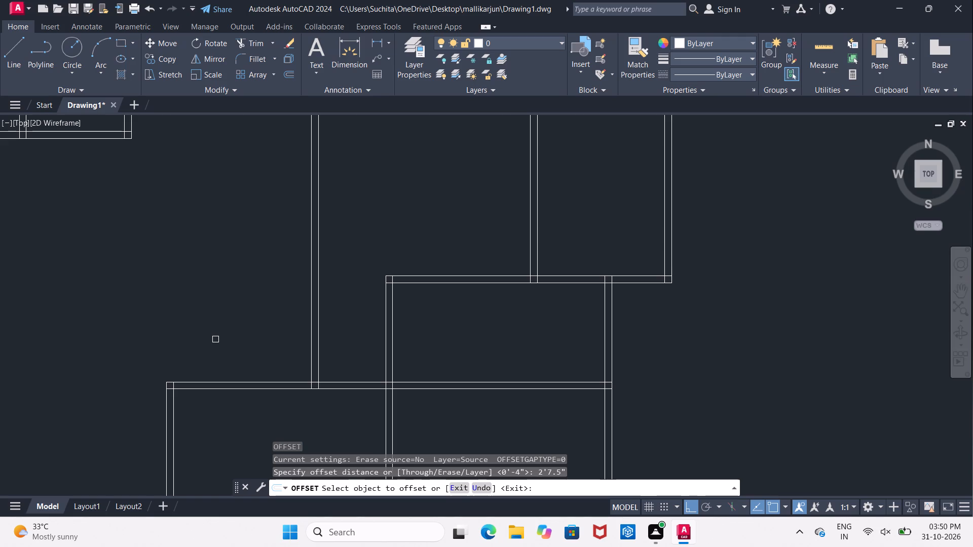
click(309, 362)
click(242, 359)
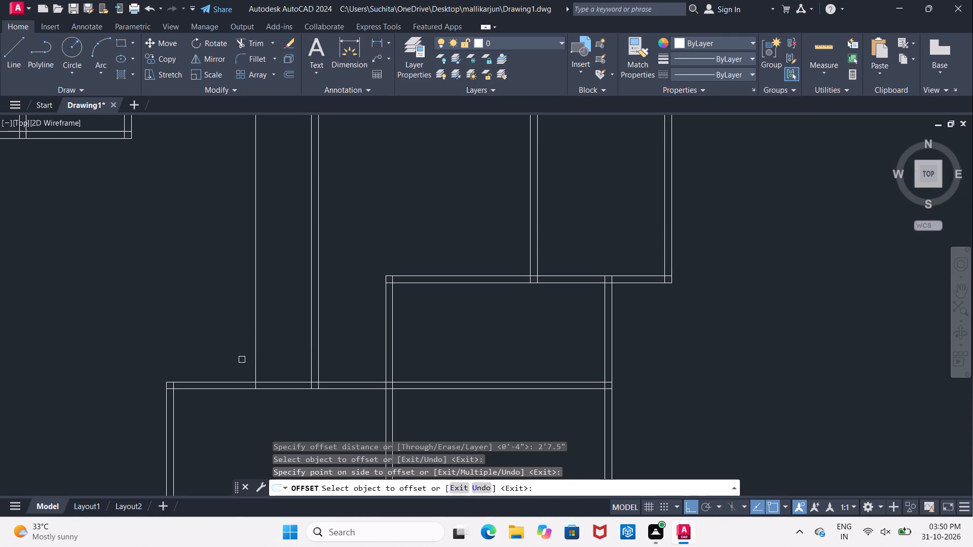
key(Return)
Offset the new north-south line 4" westward to give the new wall its thickness.
key(Return)
text(4")
key(Return)
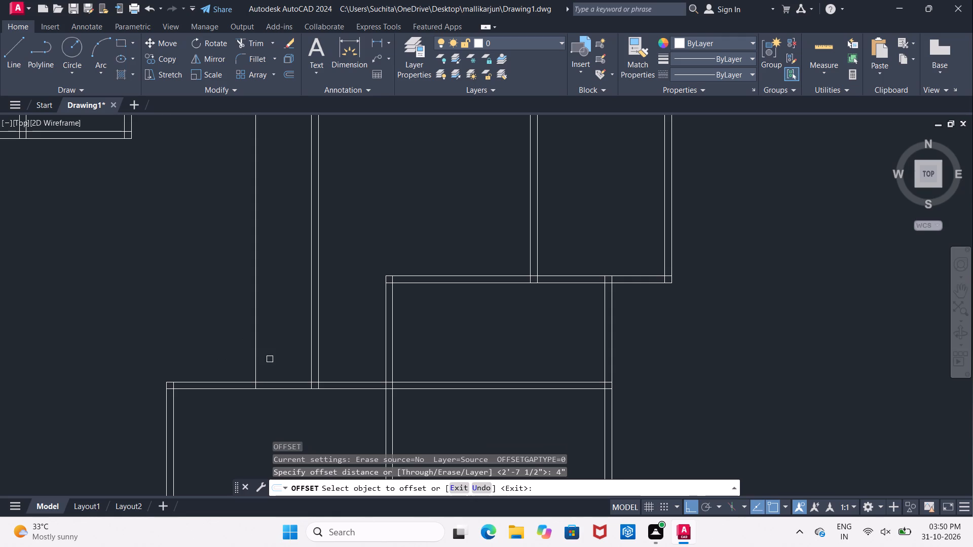
click(255, 360)
click(216, 360)
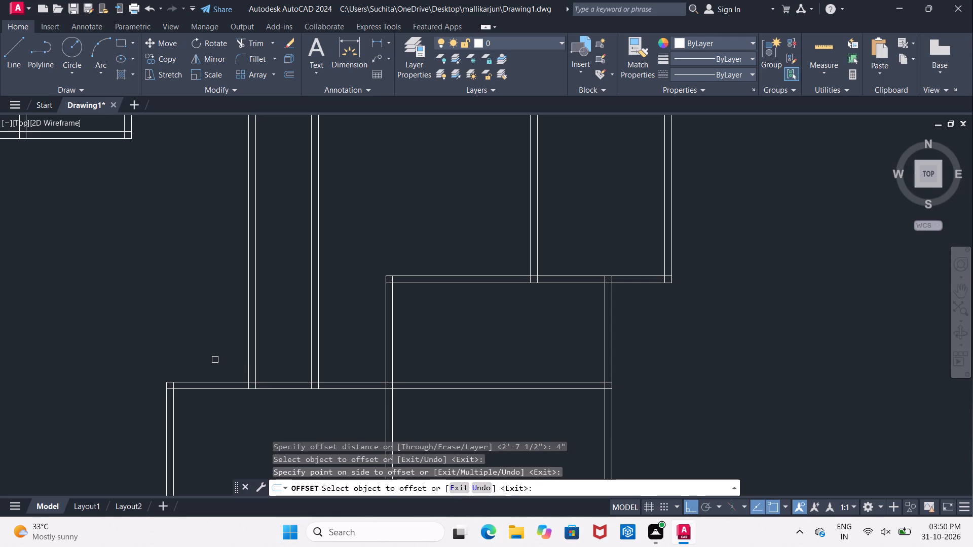
key(Return)
Offset the upper line of the southern rooms' north wall 5' northward.
key(Return)
text(5')
key(Return)
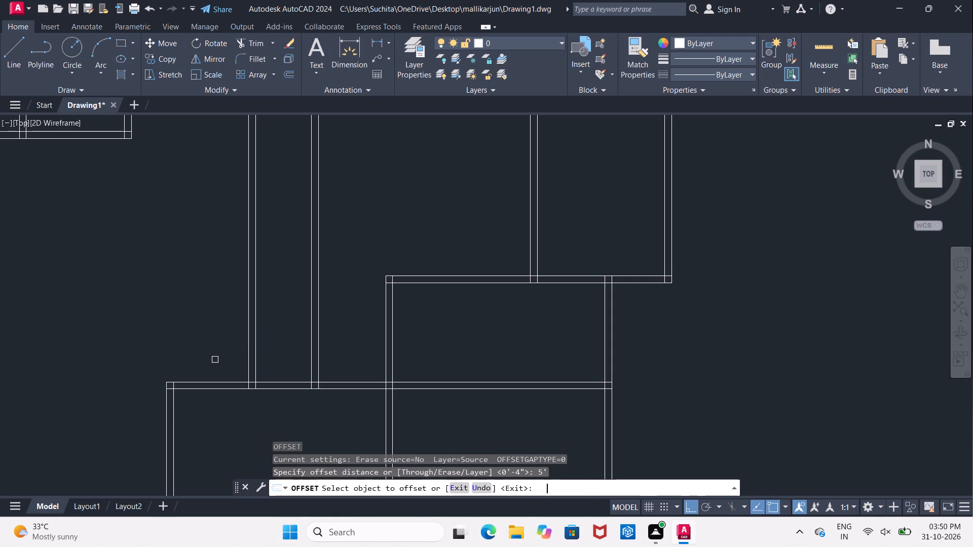
click(281, 382)
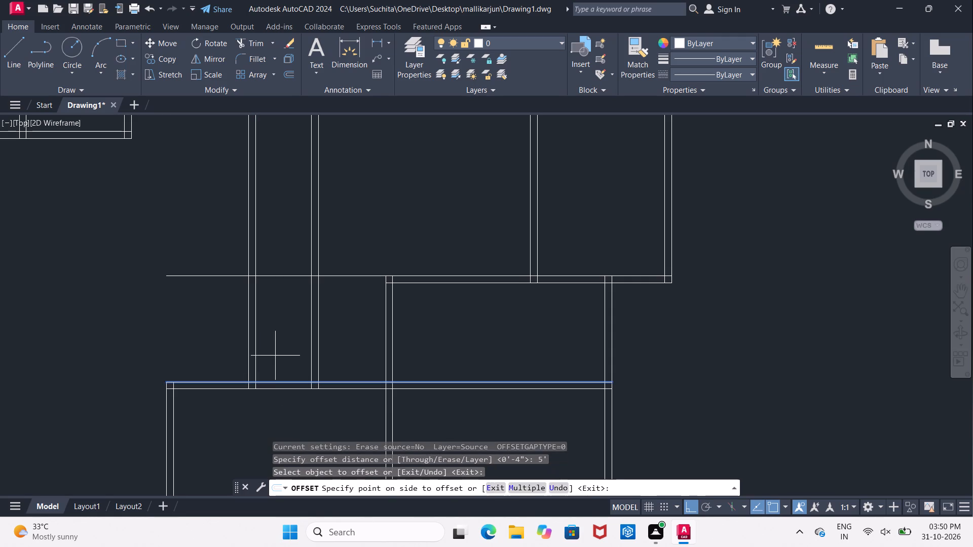
click(275, 355)
key(Return)
Offset the new horizontal line 4" northward to form the cross wall's second line.
key(Return)
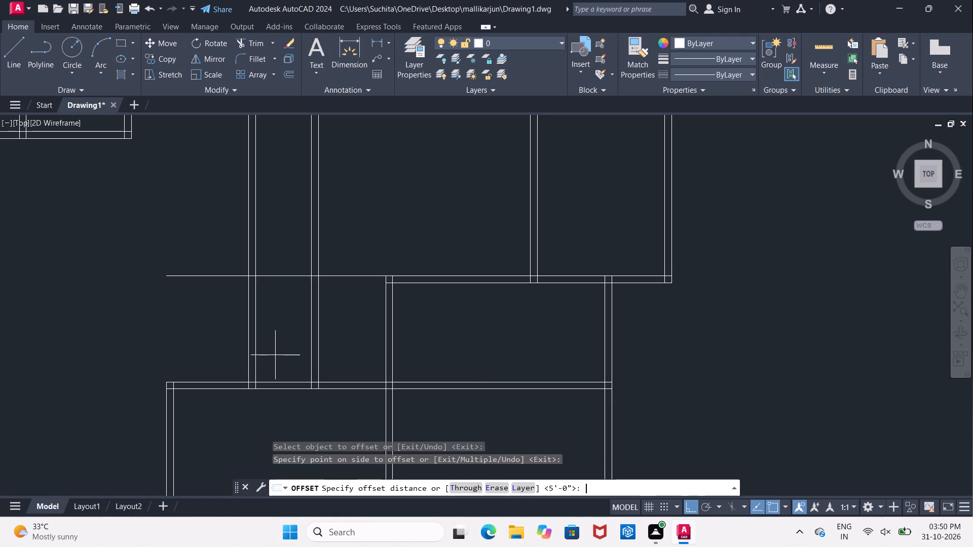
key(4)
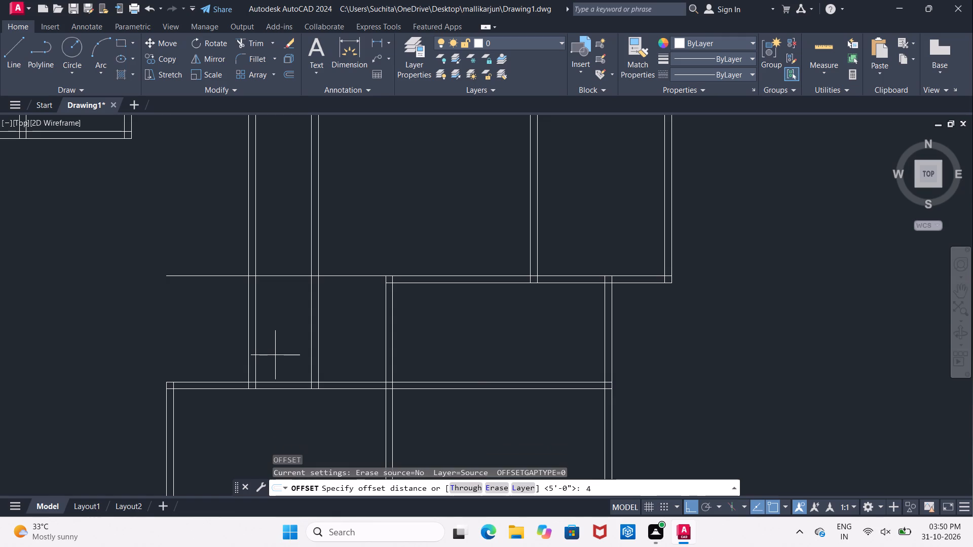
key(shift+quotedbl)
key(Return)
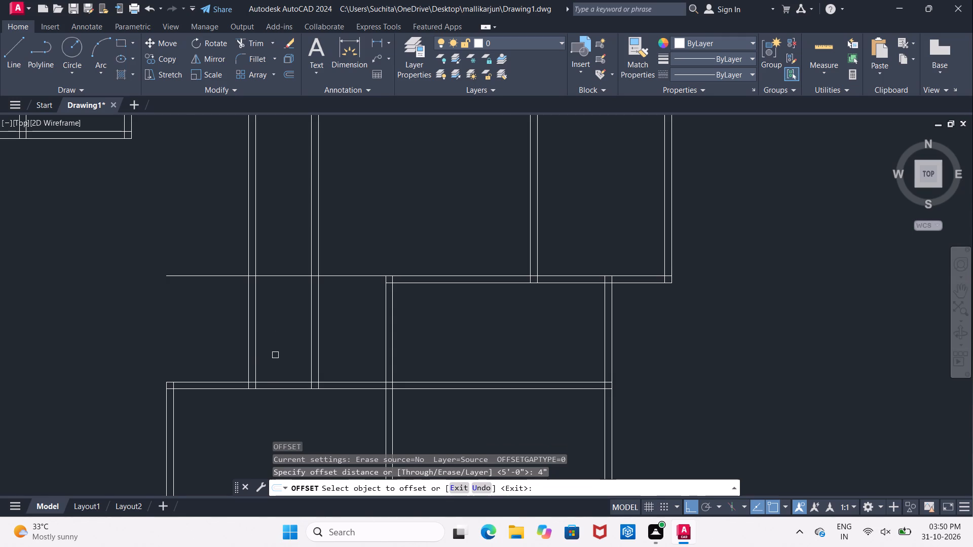
scroll(277, 356, down, 4)
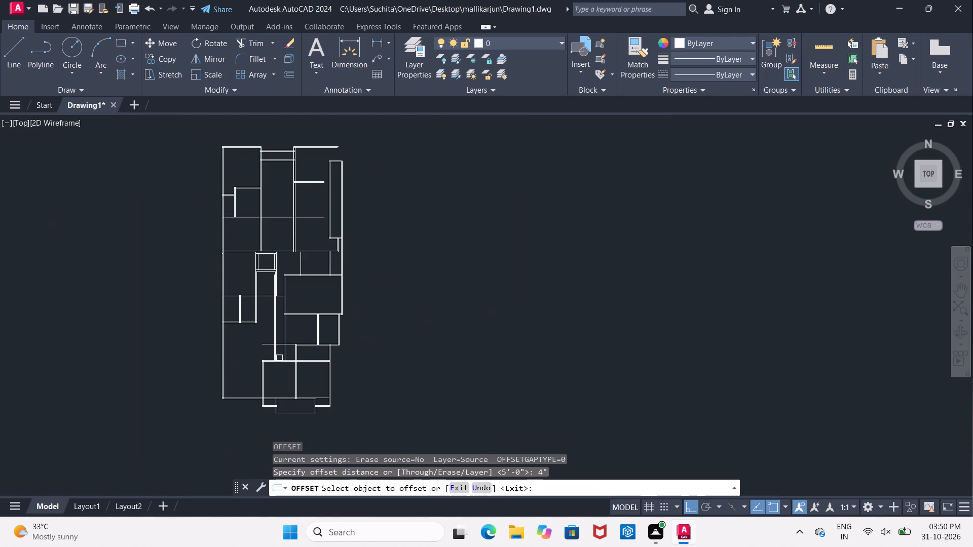
scroll(279, 358, up, 2)
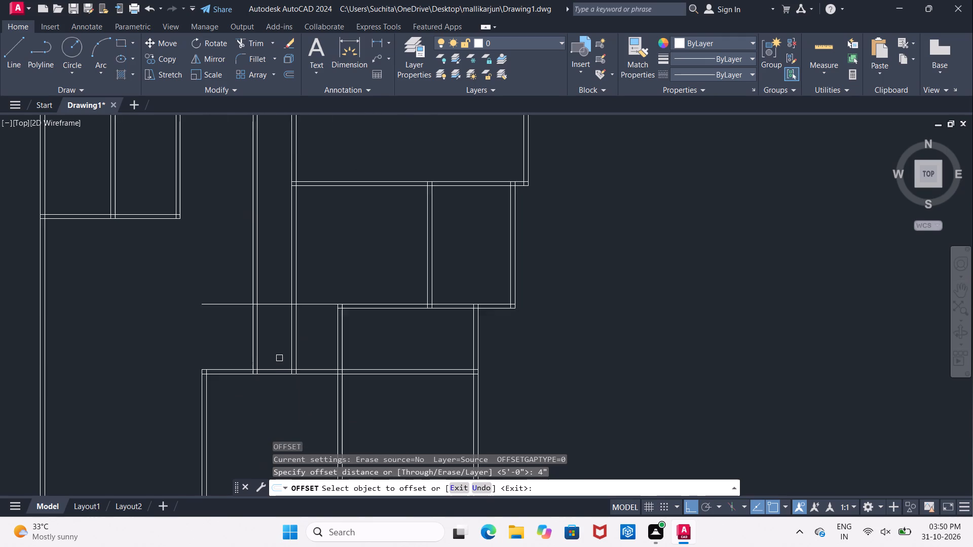
scroll(279, 358, up, 2)
click(258, 273)
click(259, 263)
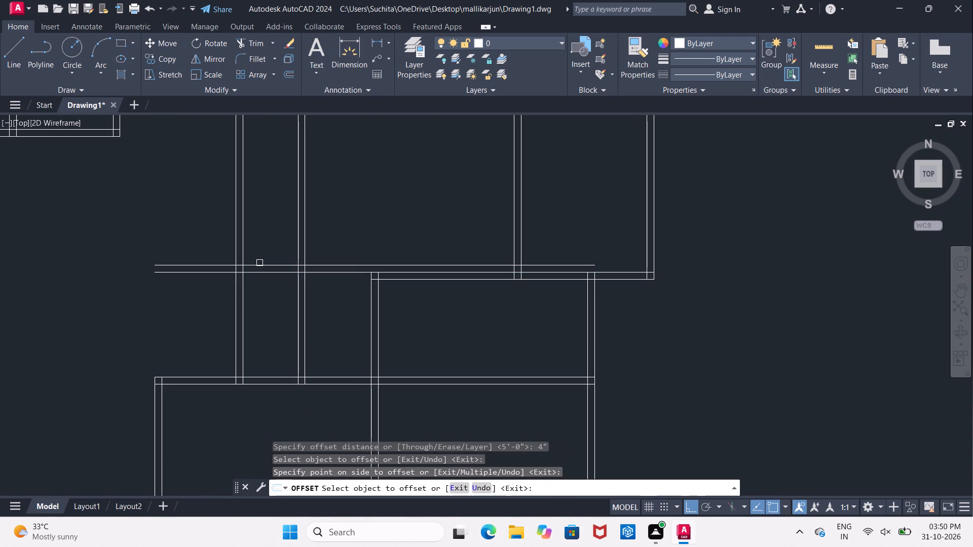
click(289, 343)
key(Escape)
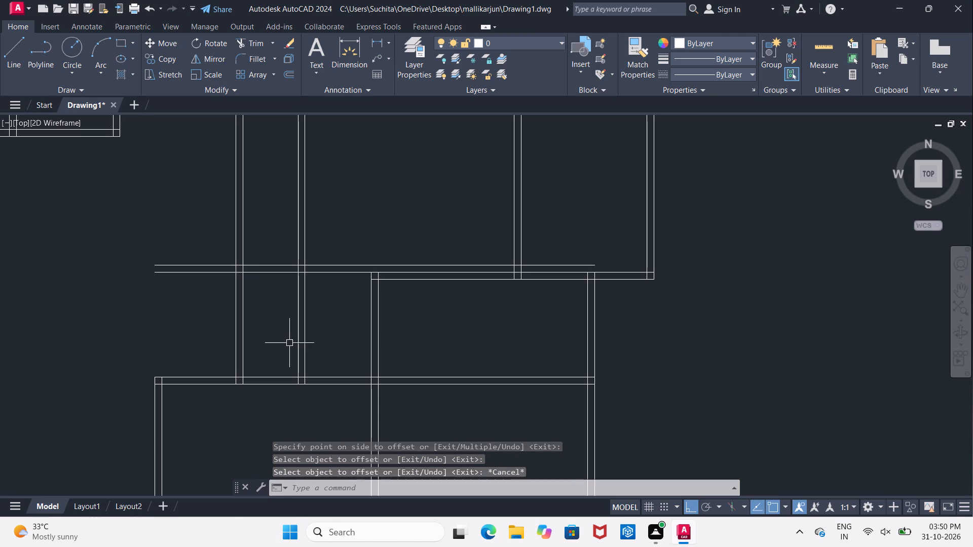
Trim the cross-wall lines east and west of the two parallel north-south walls, using all objects as cutting edges.
text(TR)
key(space)
key(space)
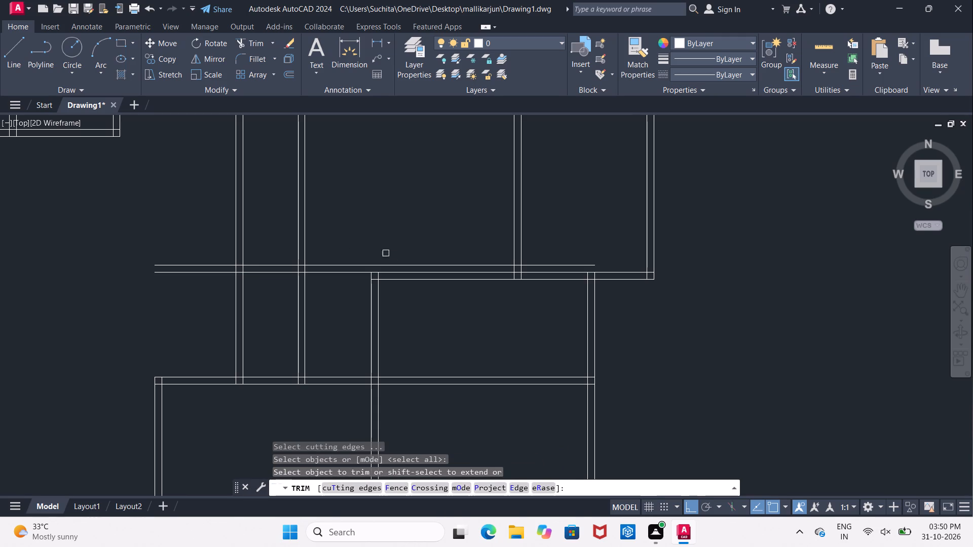
drag(394, 263, 389, 262)
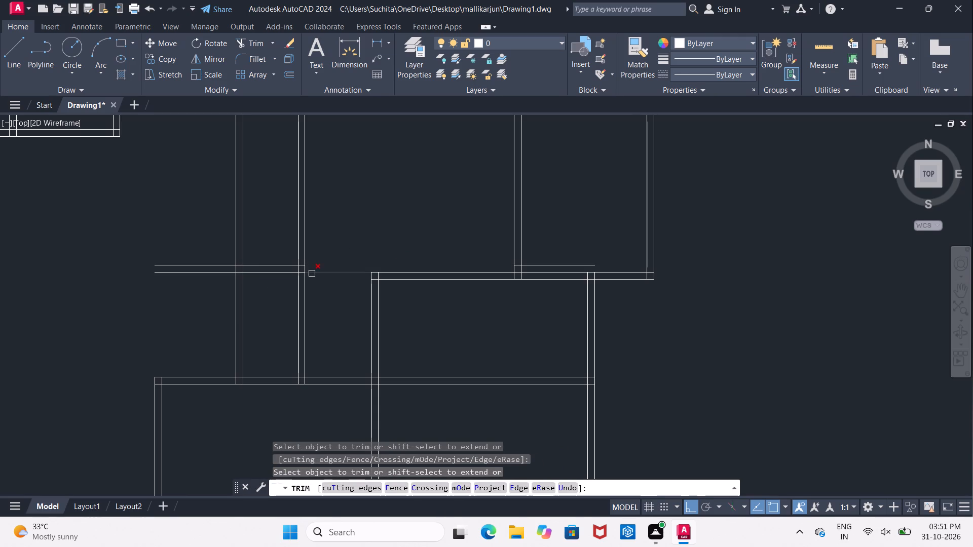
click(312, 274)
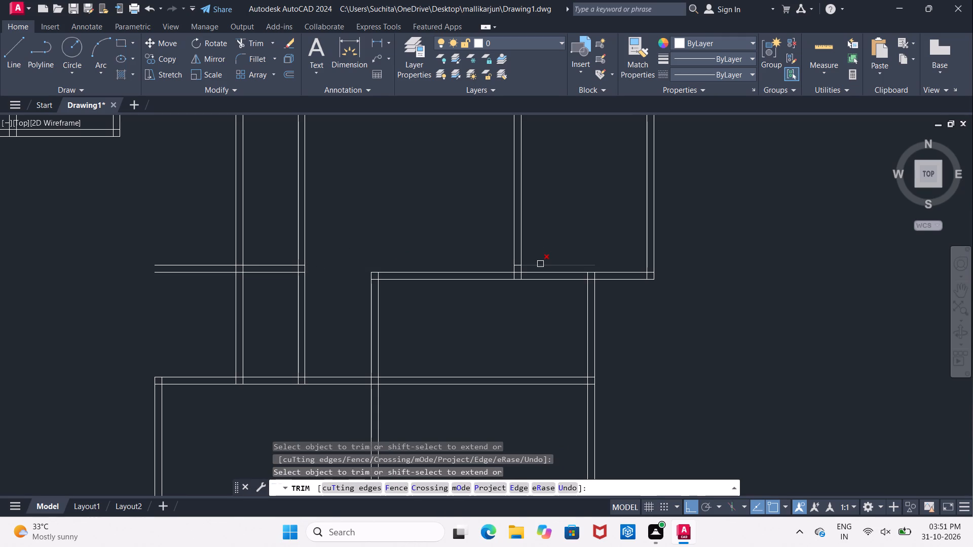
click(540, 264)
drag(79, 247, 85, 250)
click(198, 292)
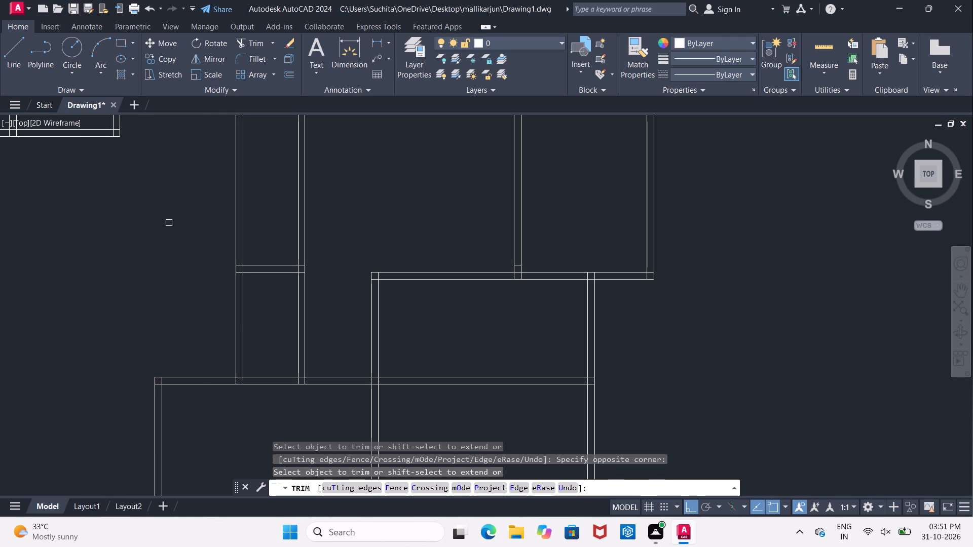
Trim away both lines of the new north-south wall north of the cross wall.
scroll(169, 223, down, 2)
middle_drag(181, 207, 179, 243)
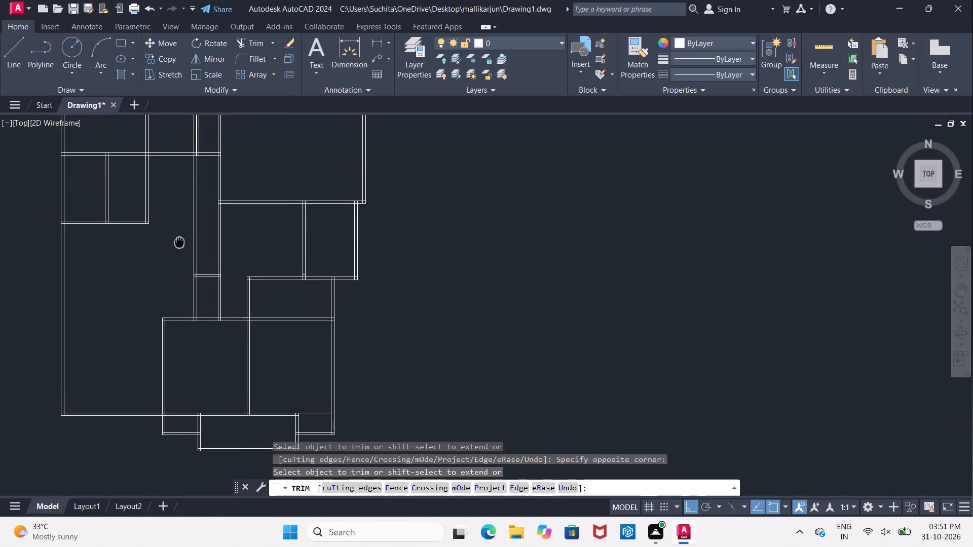
middle_drag(179, 243, 179, 244)
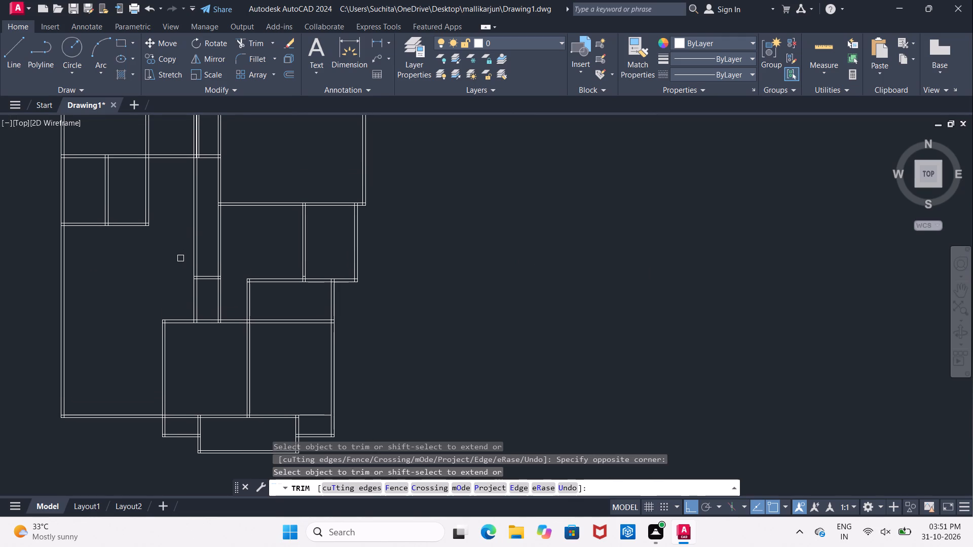
scroll(180, 255, up, 3)
drag(179, 246, 188, 249)
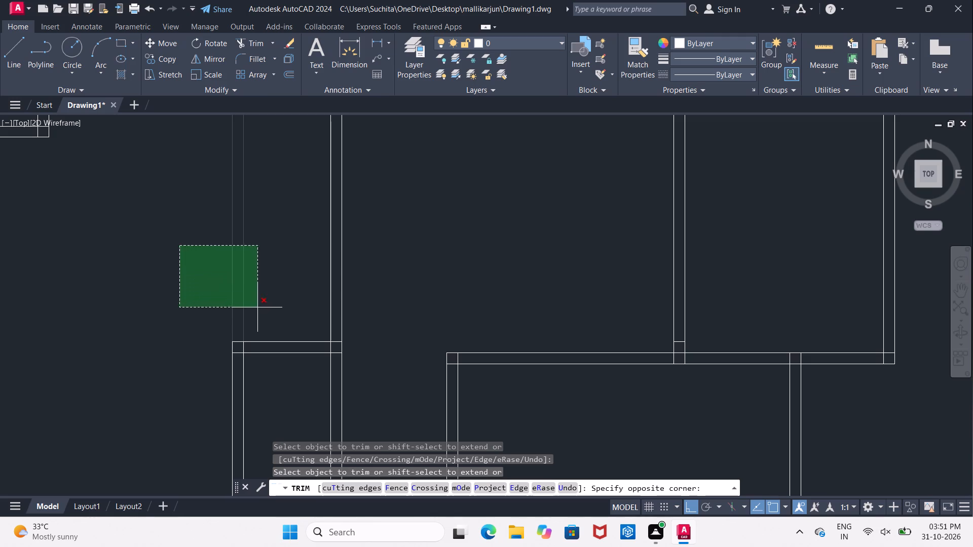
click(257, 307)
scroll(257, 304, down, 5)
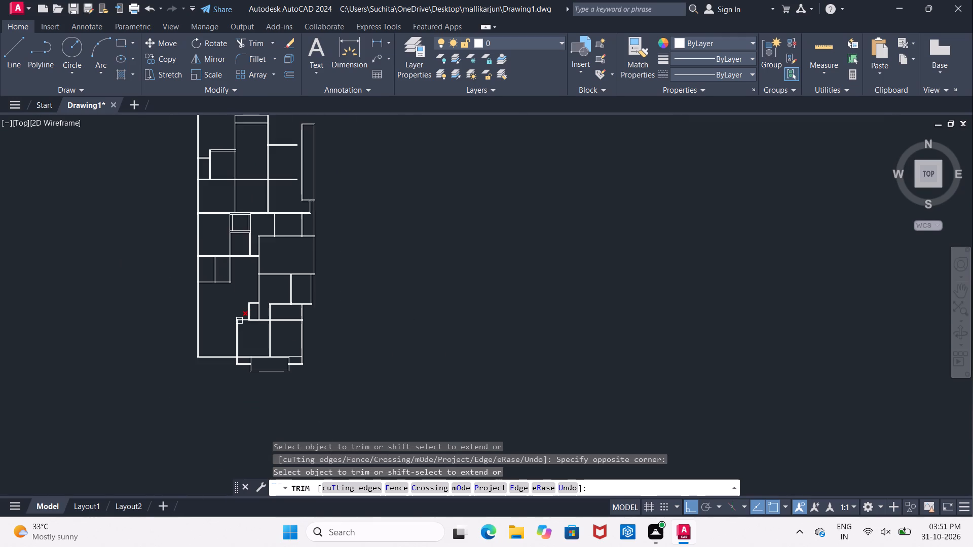
scroll(240, 323, up, 5)
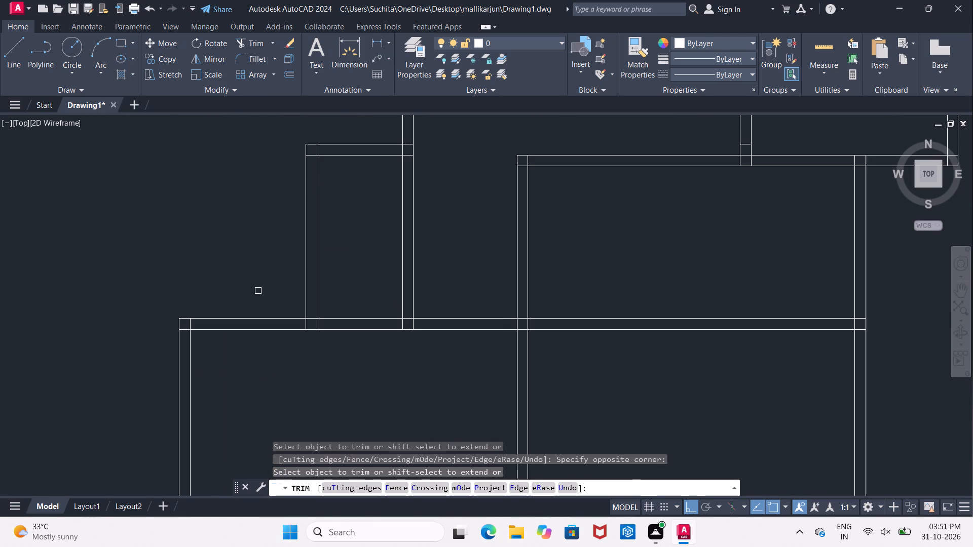
middle_drag(245, 276, 296, 286)
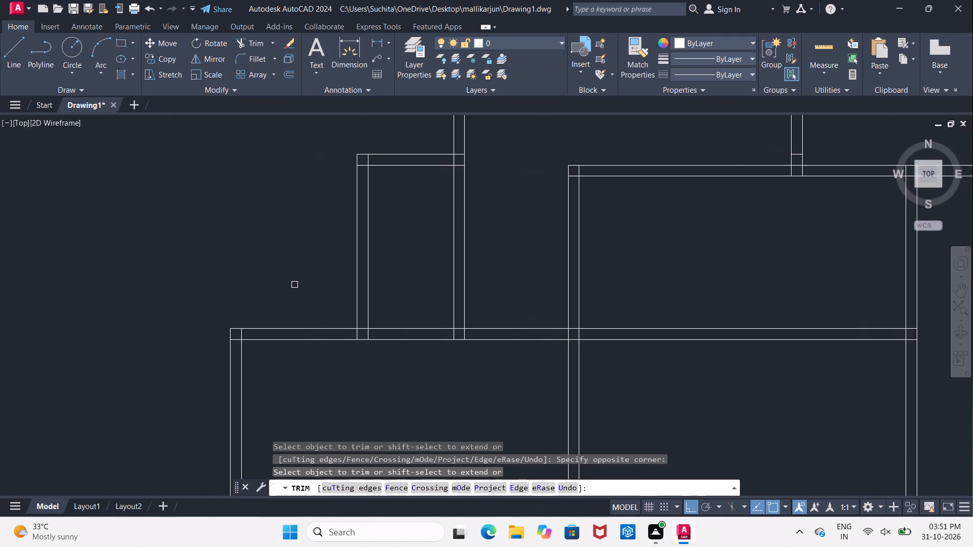
scroll(292, 283, up, 1)
key(Escape)
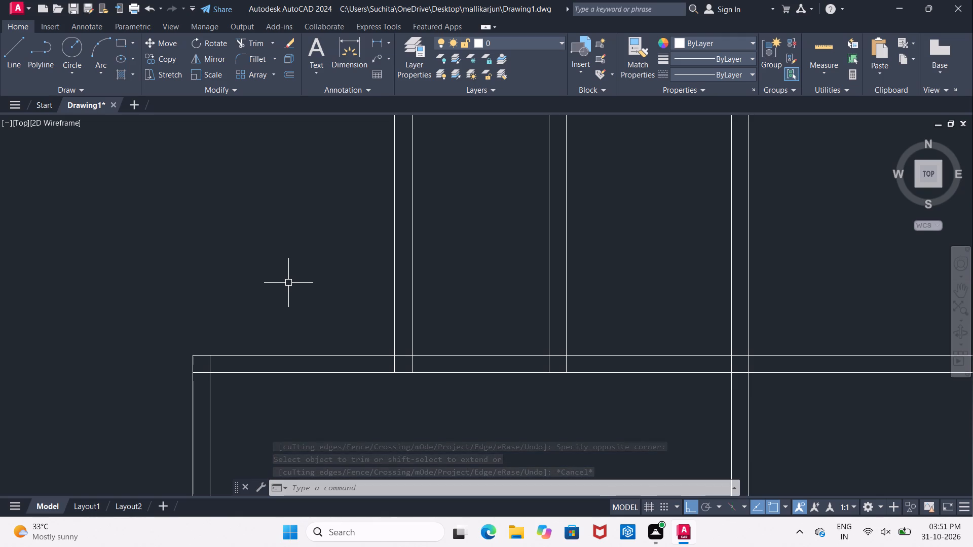
key(Escape)
Stretch the cross wall's north line about 6'-4" westward and its south line slightly farther west, beyond the southern rooms' west wall.
scroll(296, 287, down, 1)
middle_drag(306, 266, 304, 311)
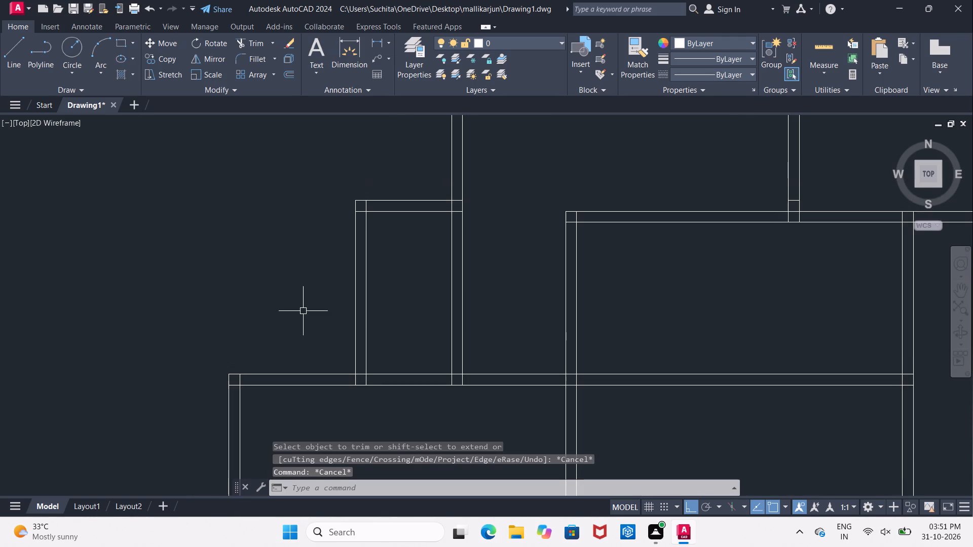
key(Escape)
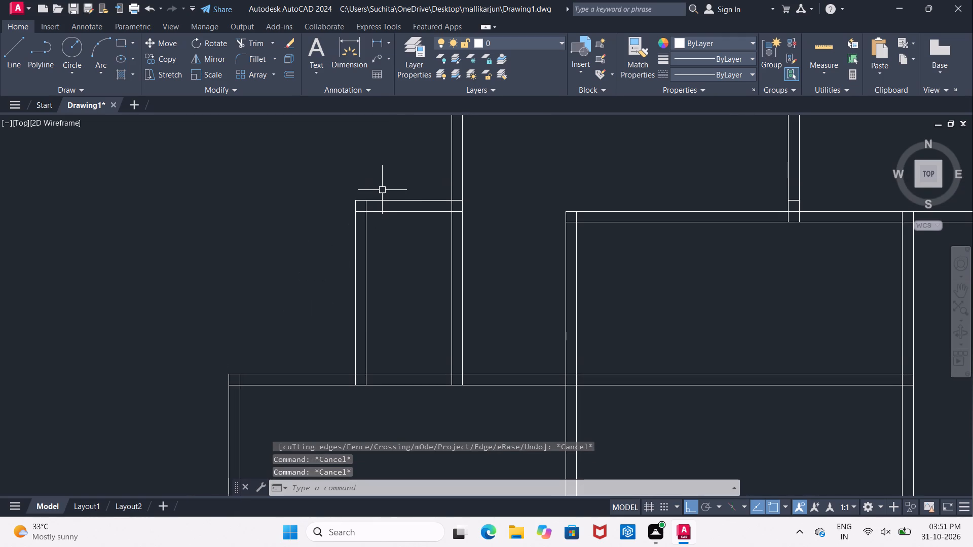
click(387, 202)
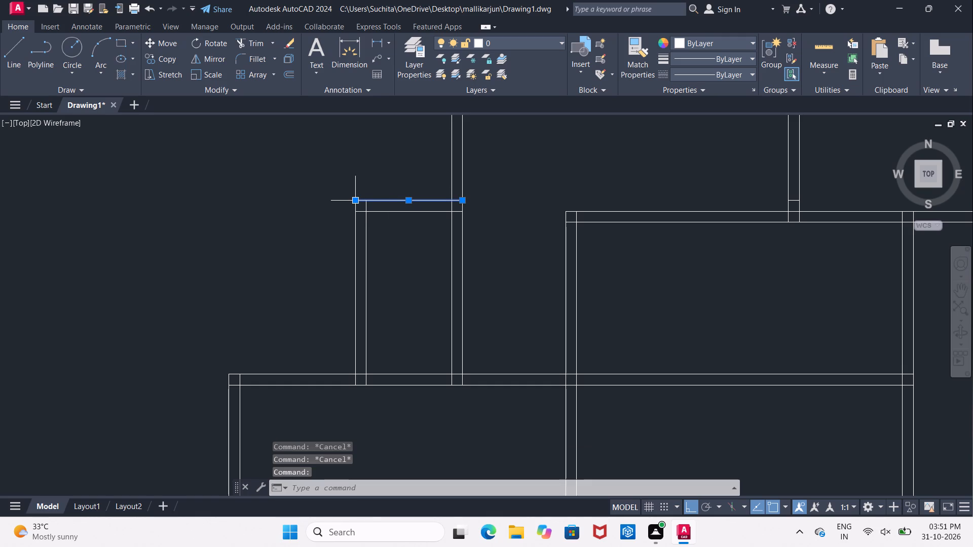
click(353, 203)
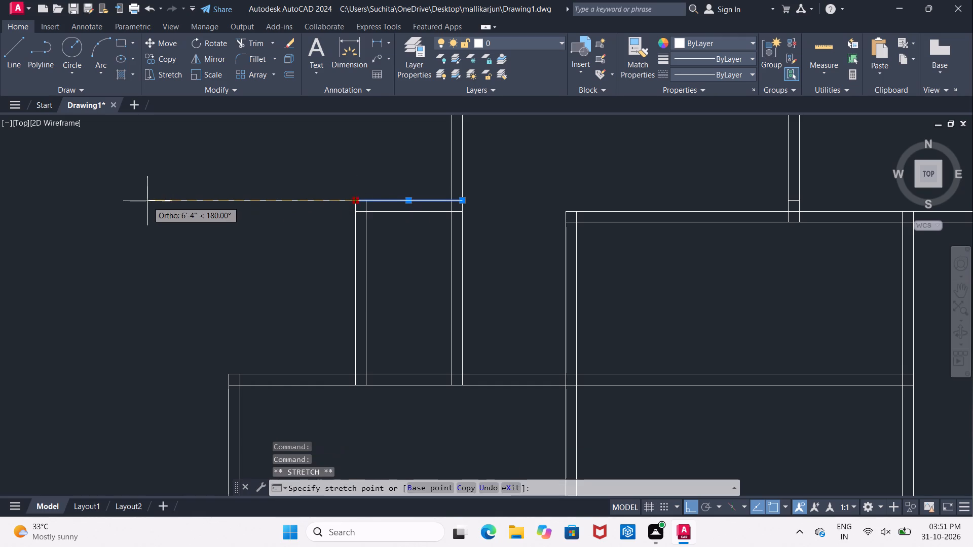
click(147, 201)
key(Escape)
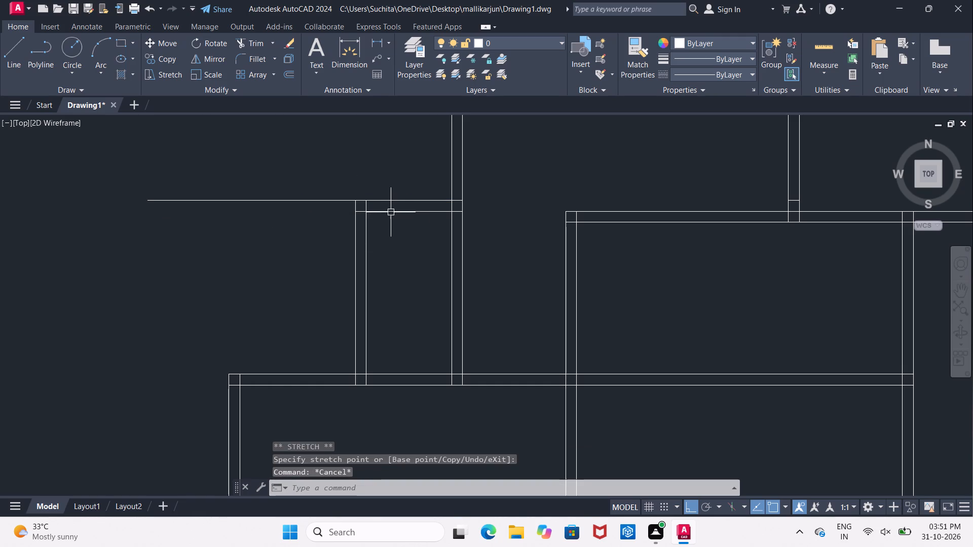
scroll(391, 212, up, 1)
click(390, 212)
click(334, 214)
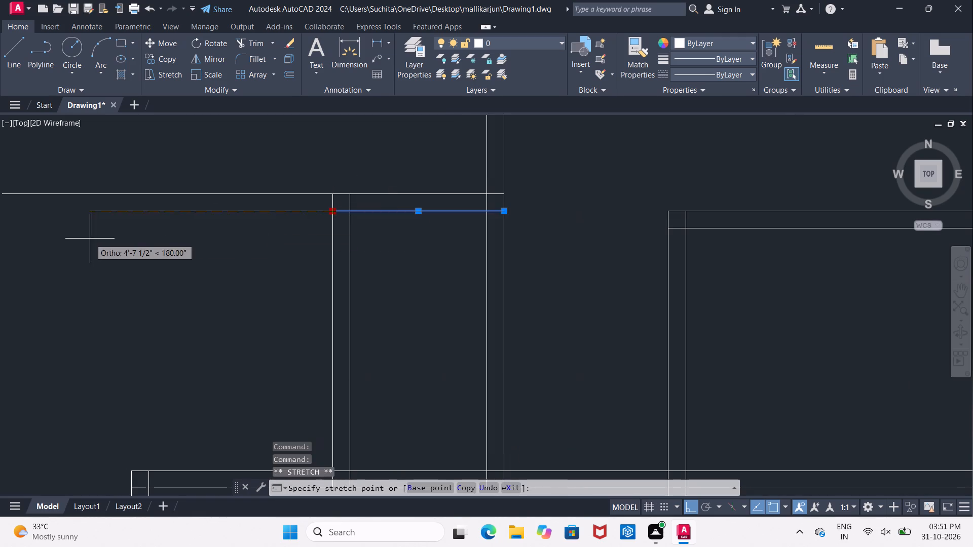
middle_drag(90, 239, 362, 254)
click(247, 242)
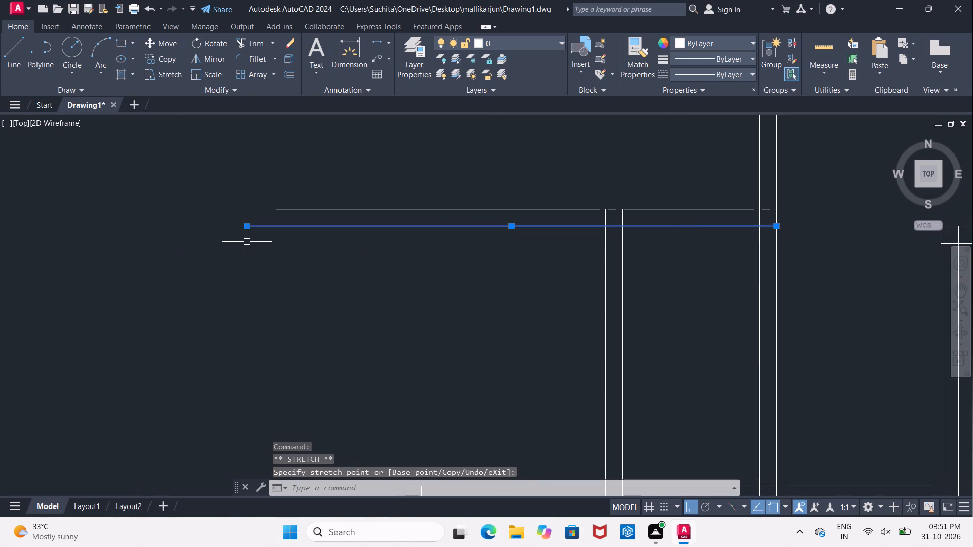
key(Escape)
Extend both lines of the southern rooms' west wall north to the outer line of the stretched cross wall.
scroll(233, 238, down, 3)
scroll(248, 269, up, 1)
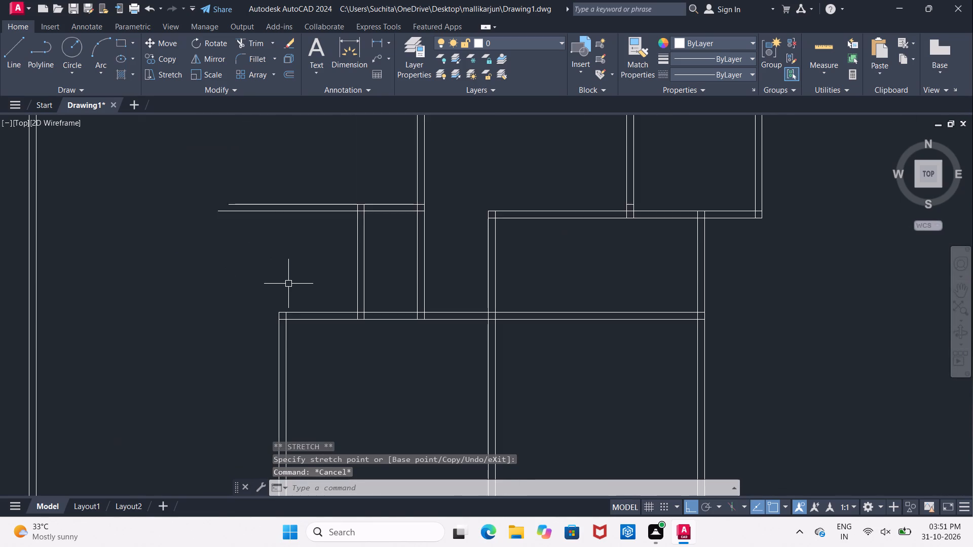
scroll(288, 283, up, 1)
middle_drag(287, 281, 254, 280)
key(e)
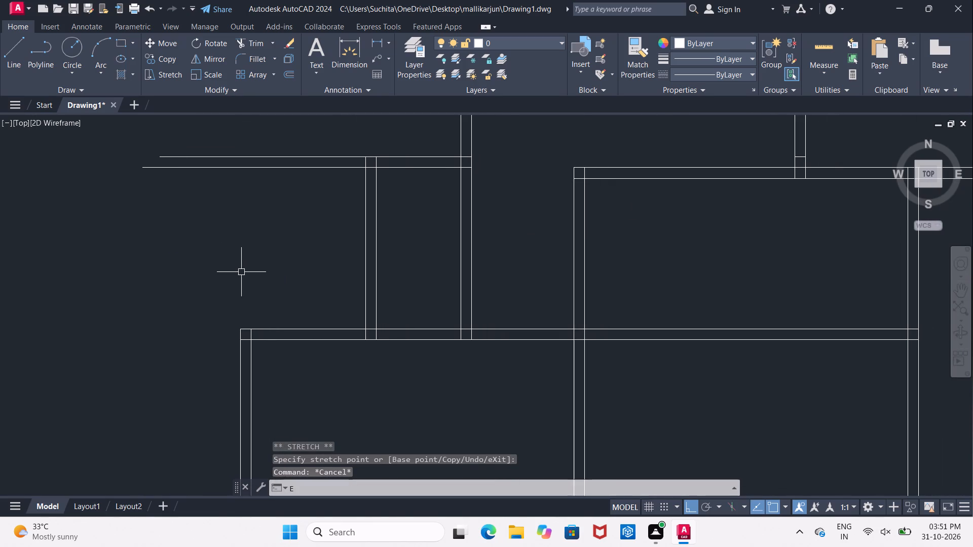
key(x)
key(space)
key(space)
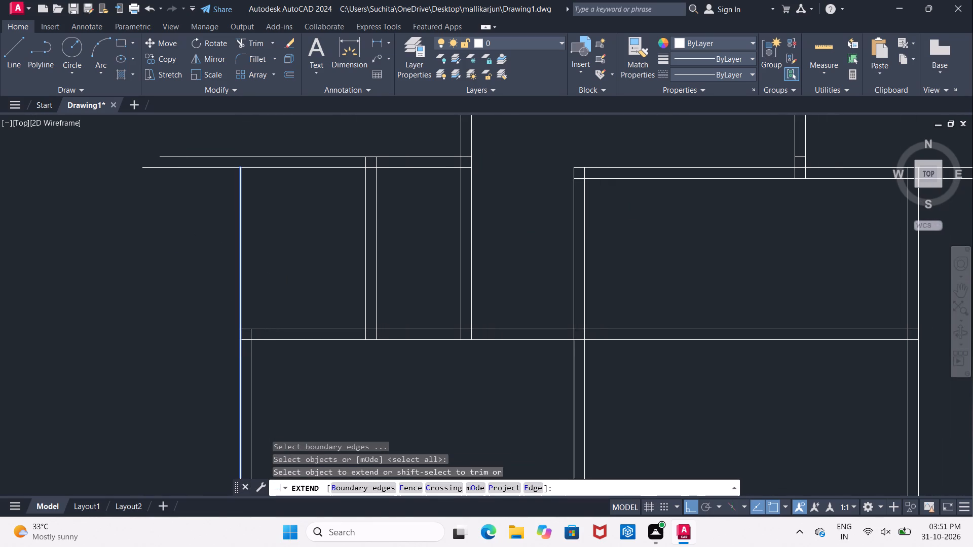
click(242, 353)
click(239, 345)
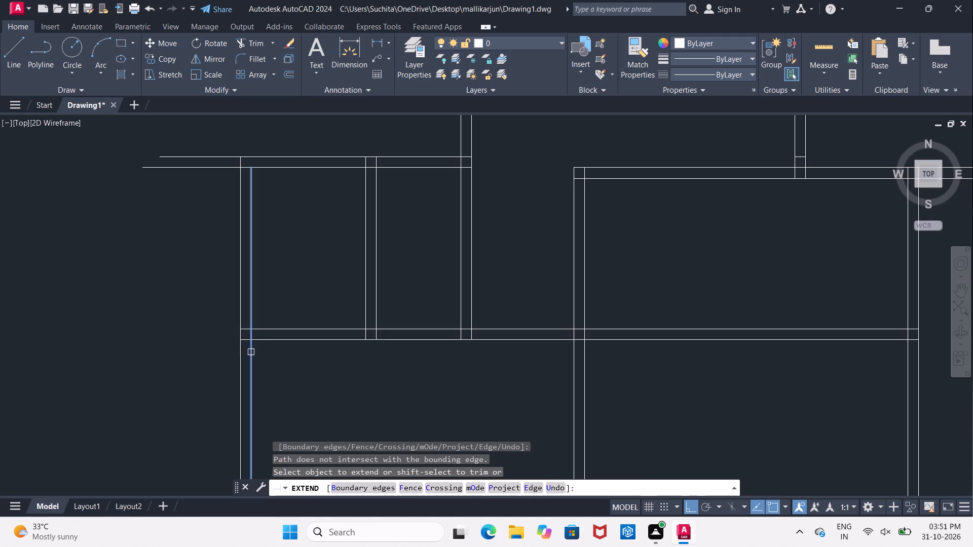
click(251, 352)
click(249, 348)
middle_drag(188, 287, 194, 316)
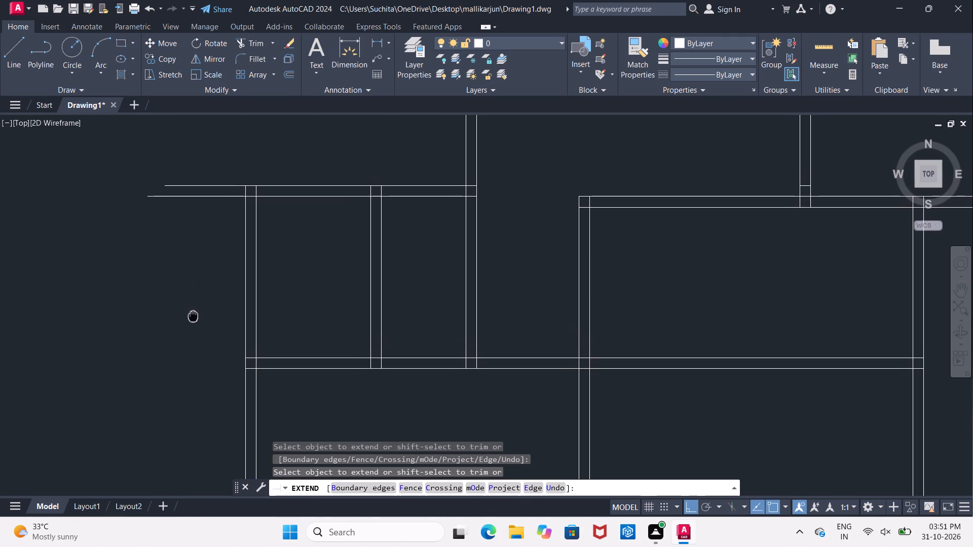
middle_drag(194, 316, 194, 317)
key(Escape)
Trim both cross-wall line ends projecting west of the extended north-south wall, using all objects as cutting edges.
text(TR)
key(space)
key(space)
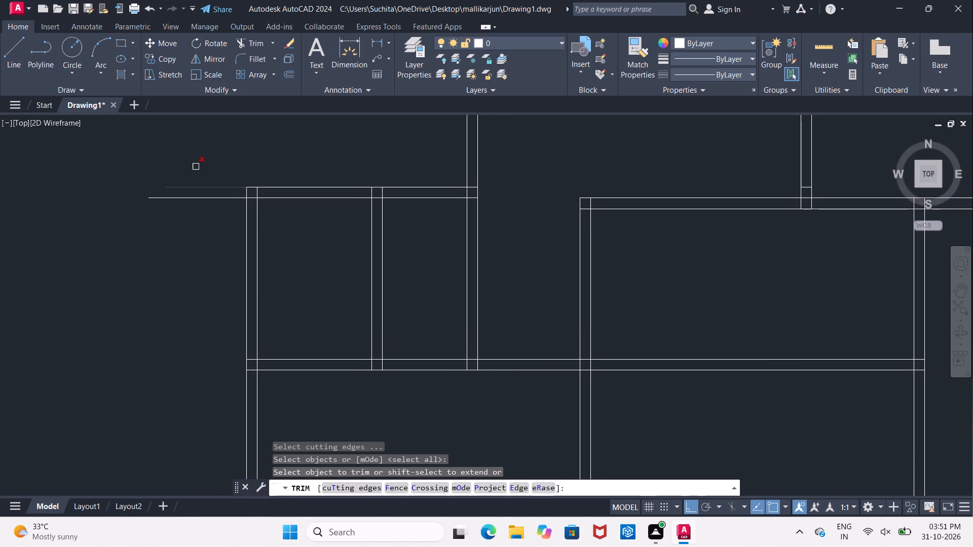
drag(195, 163, 195, 178)
click(201, 244)
scroll(202, 251, down, 3)
middle_drag(151, 261, 252, 285)
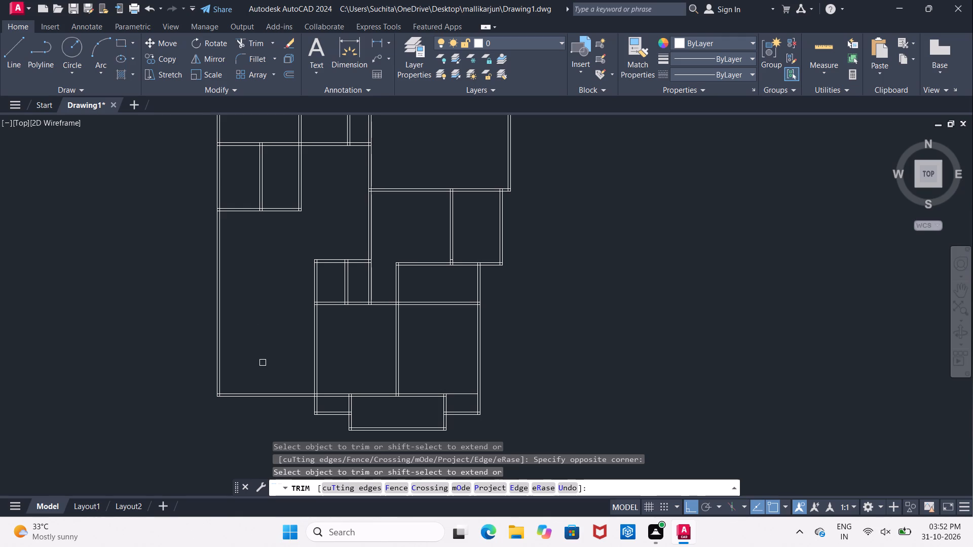
middle_drag(268, 351, 271, 343)
key(Escape)
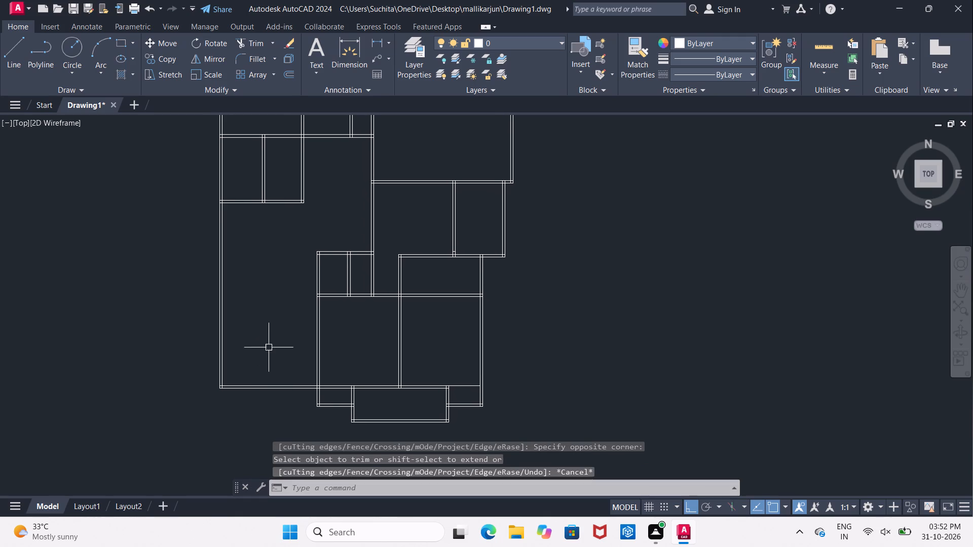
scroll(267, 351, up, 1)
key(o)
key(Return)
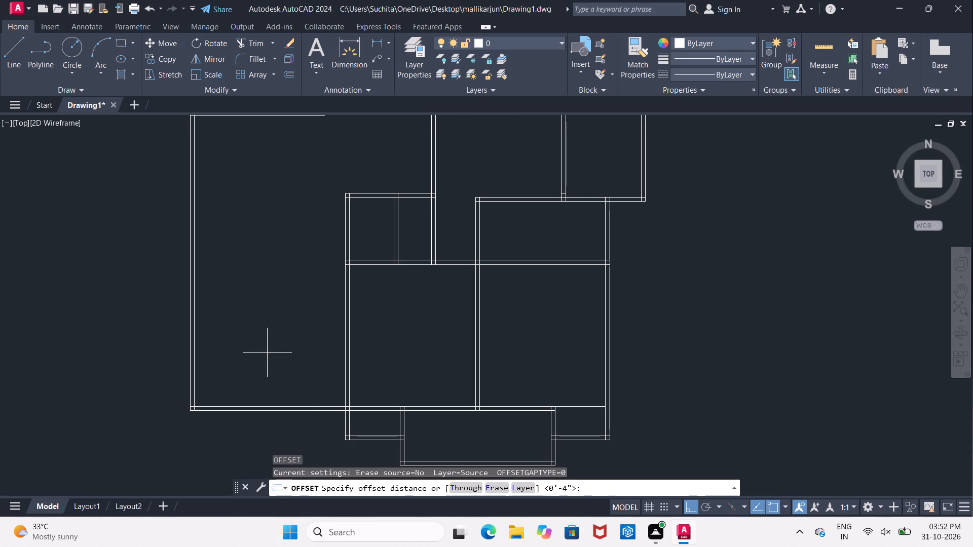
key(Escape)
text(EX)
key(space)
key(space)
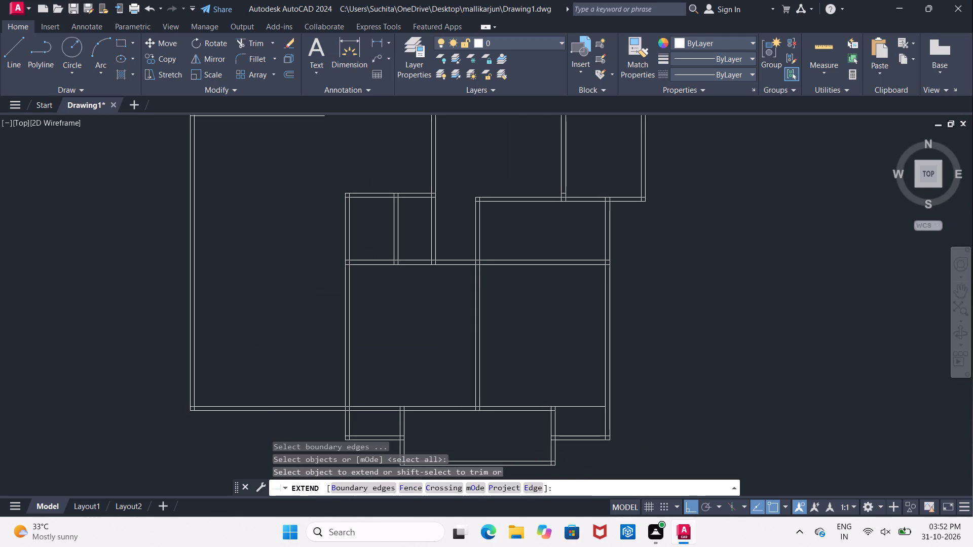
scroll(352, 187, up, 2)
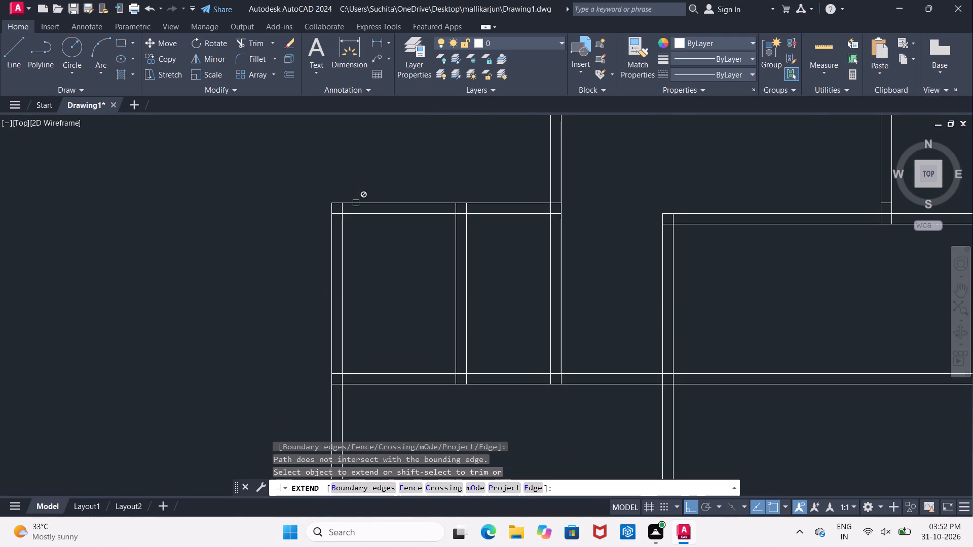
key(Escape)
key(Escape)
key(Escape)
Stretch the cross wall's north and south lines westward past the plan's outer west wall.
click(356, 203)
click(332, 203)
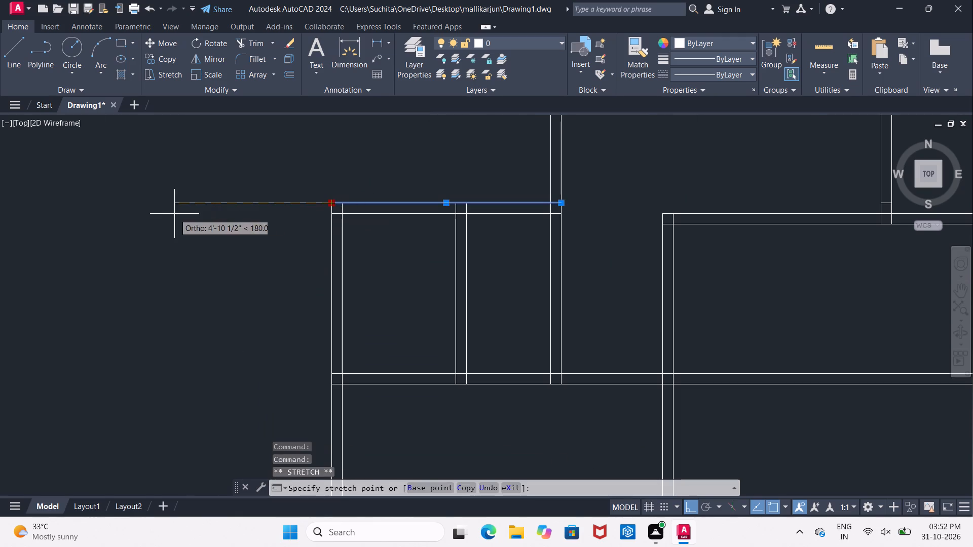
middle_drag(177, 215, 364, 224)
scroll(364, 224, down, 1)
click(183, 230)
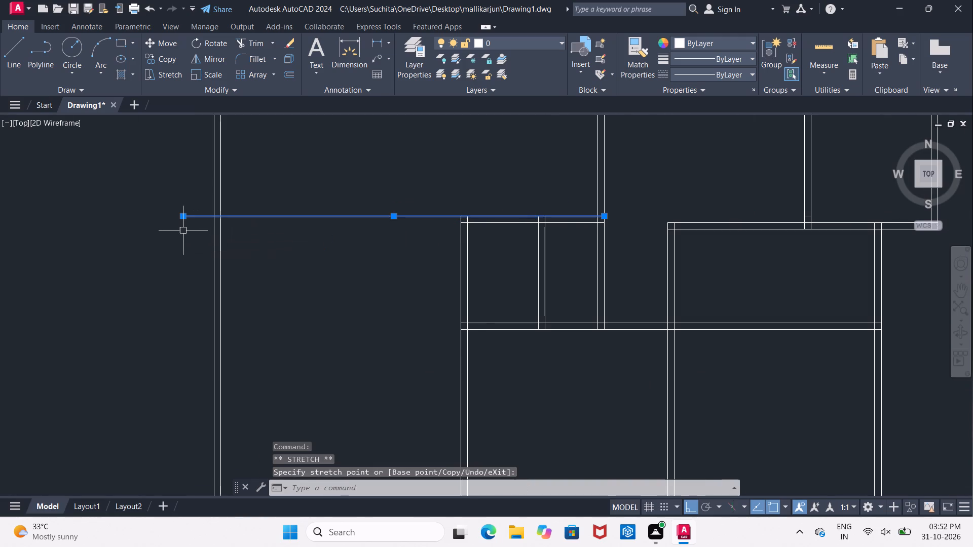
key(Escape)
click(479, 225)
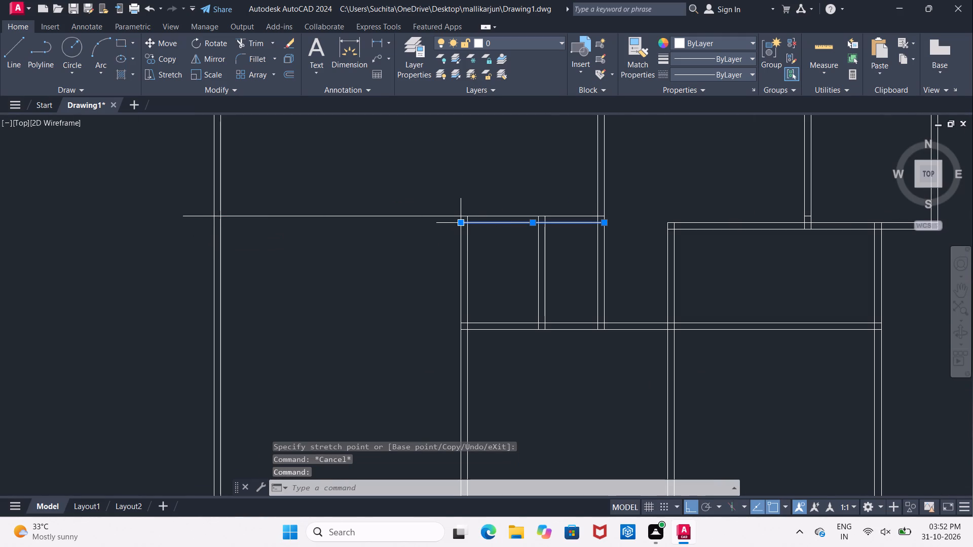
click(460, 223)
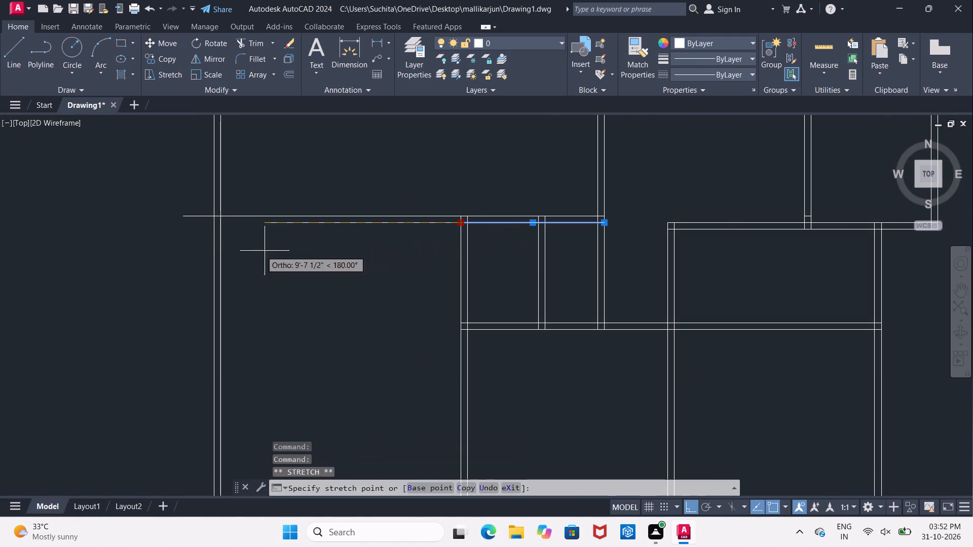
click(182, 248)
key(Escape)
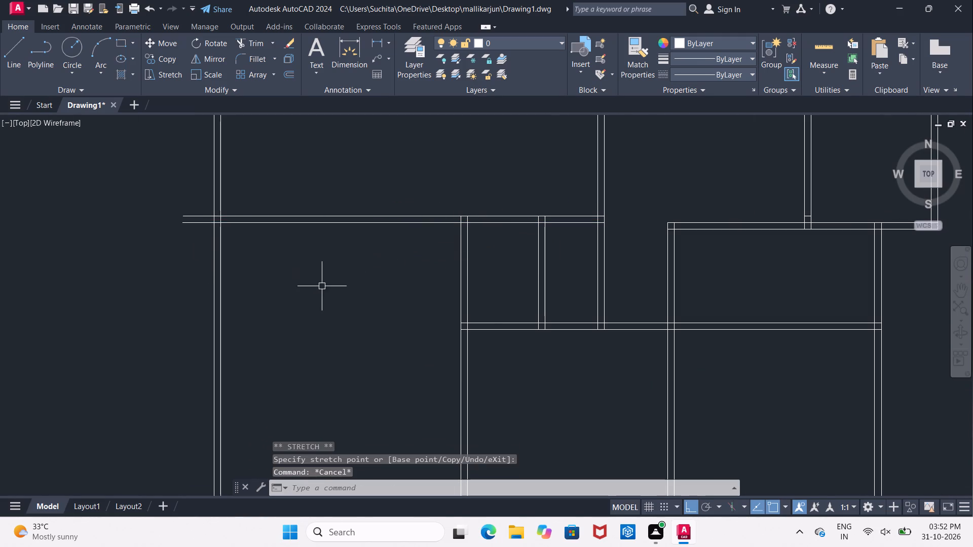
key(Escape)
Trim both cross-wall line ends projecting beyond the outer west wall, using all objects as cutting edges.
text(TR)
key(space)
key(space)
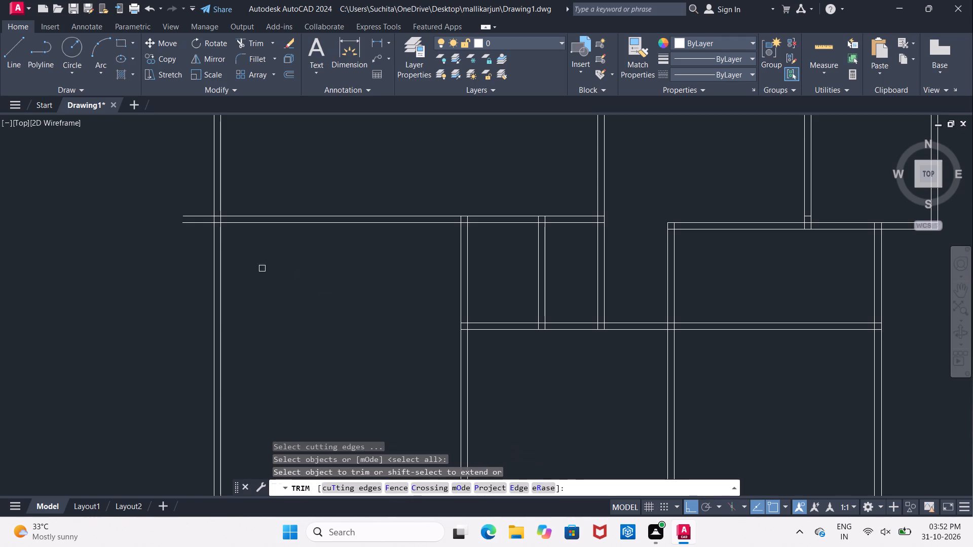
drag(178, 197, 186, 220)
click(200, 245)
Examine the layout around the new cross wall and the rooms north and south of it.
scroll(190, 246, down, 2)
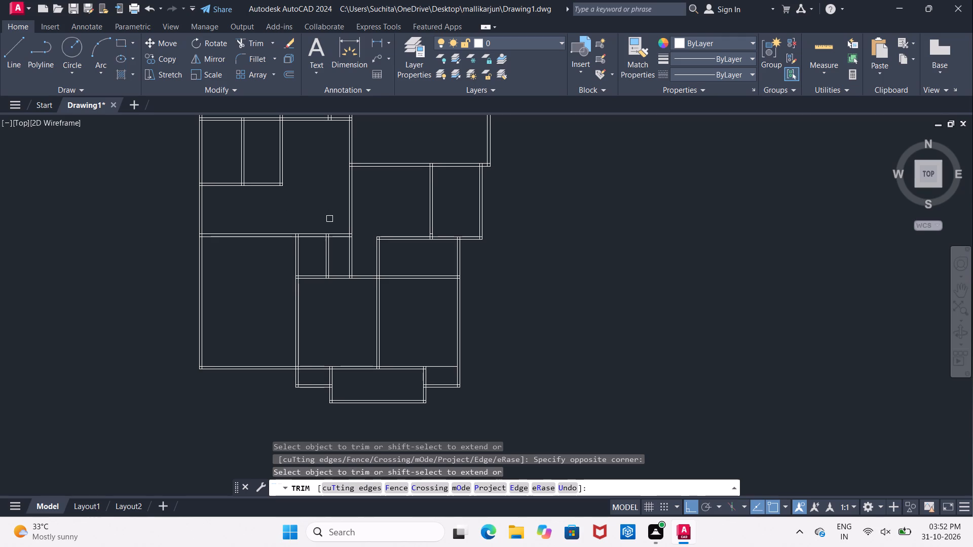
middle_drag(242, 198, 263, 286)
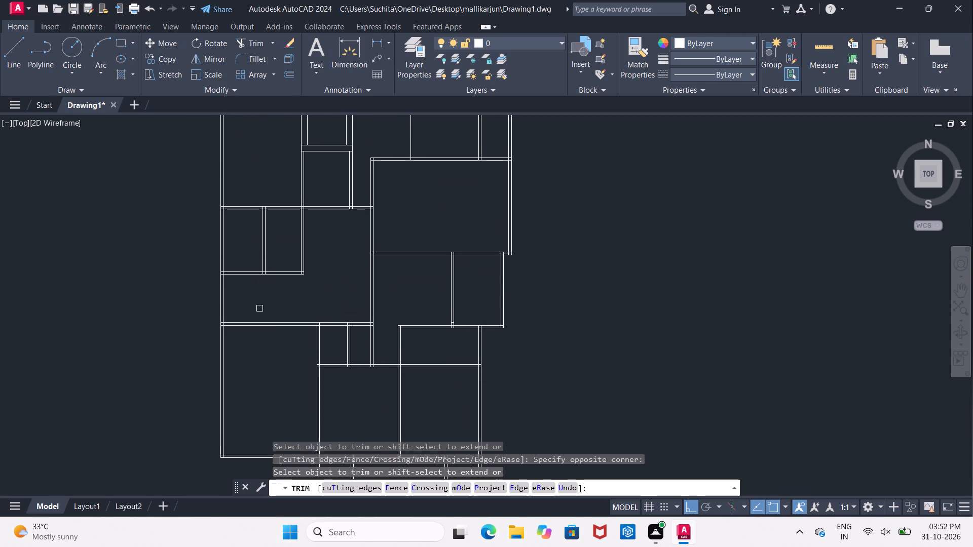
scroll(259, 308, up, 1)
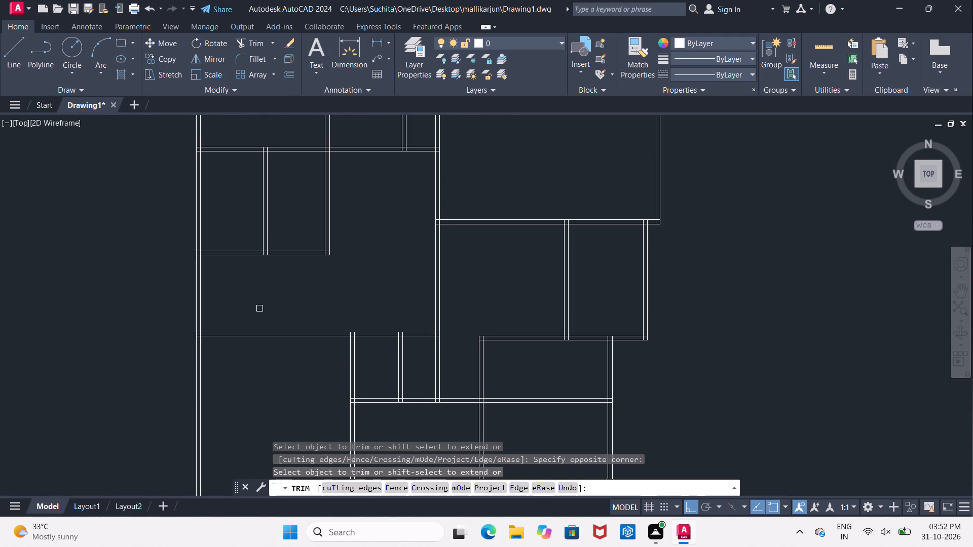
scroll(259, 308, up, 1)
scroll(259, 308, down, 1)
scroll(259, 308, up, 1)
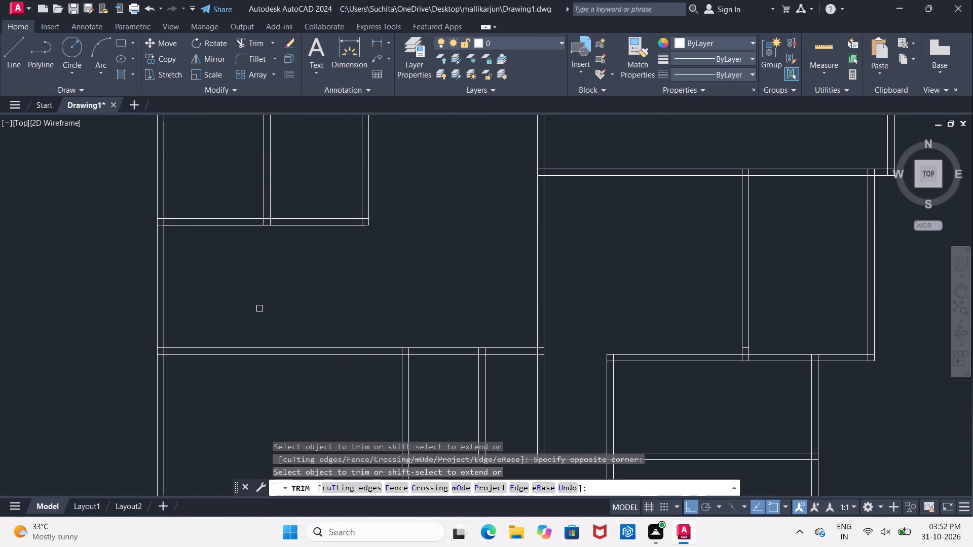
scroll(259, 308, up, 1)
scroll(259, 308, down, 3)
scroll(259, 308, up, 2)
middle_drag(259, 308, 193, 177)
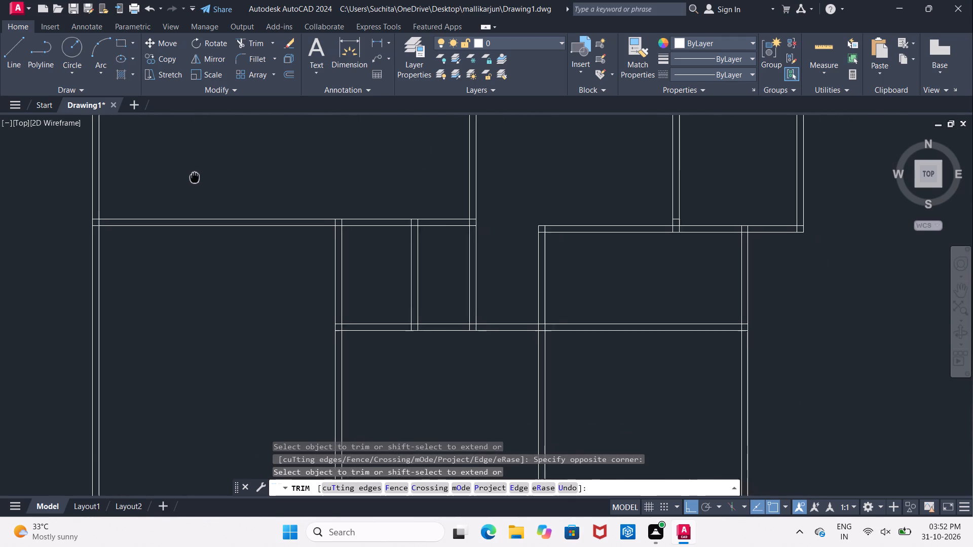
middle_drag(193, 177, 193, 177)
key(Escape)
Stretch both lines of the southernmost projection's south wall westward beyond the plan's outer west wall.
scroll(191, 177, down, 3)
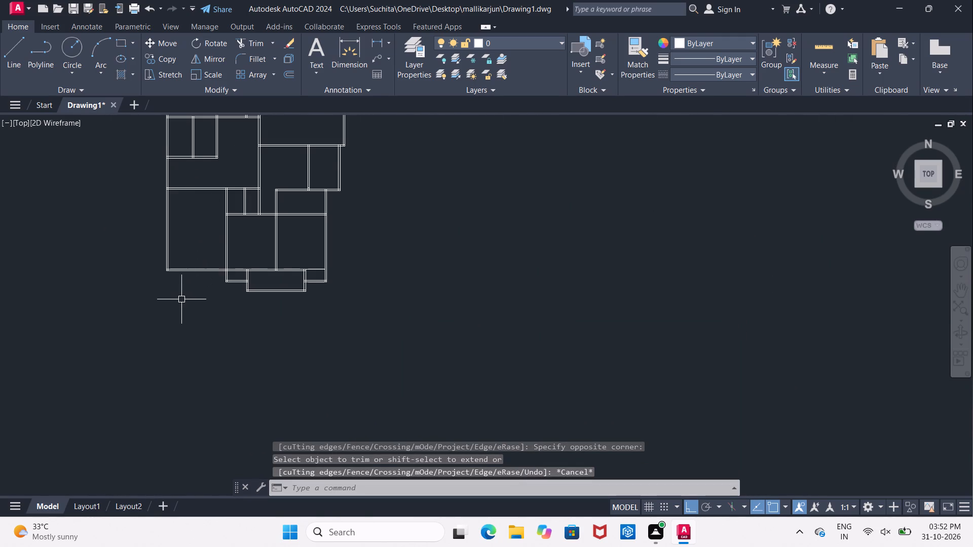
scroll(182, 299, up, 3)
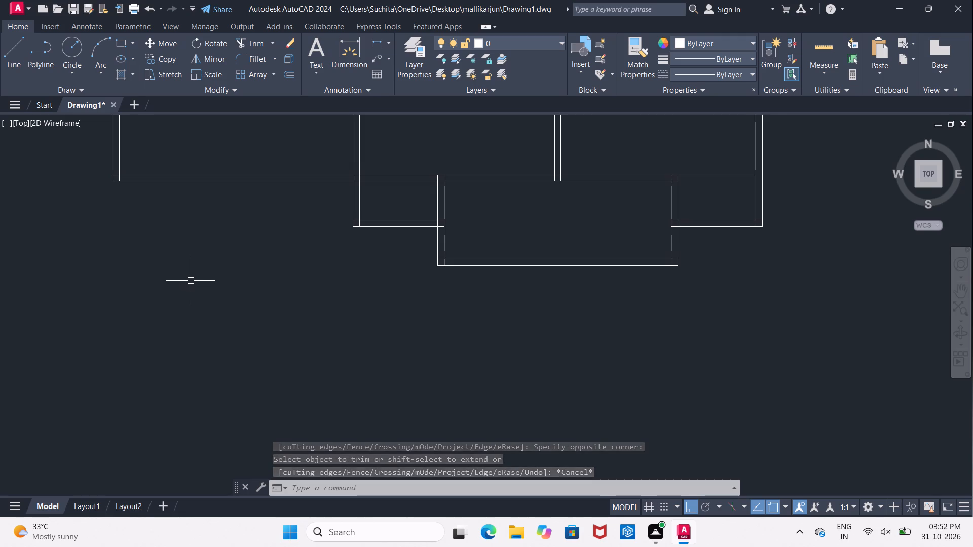
middle_drag(191, 281, 208, 299)
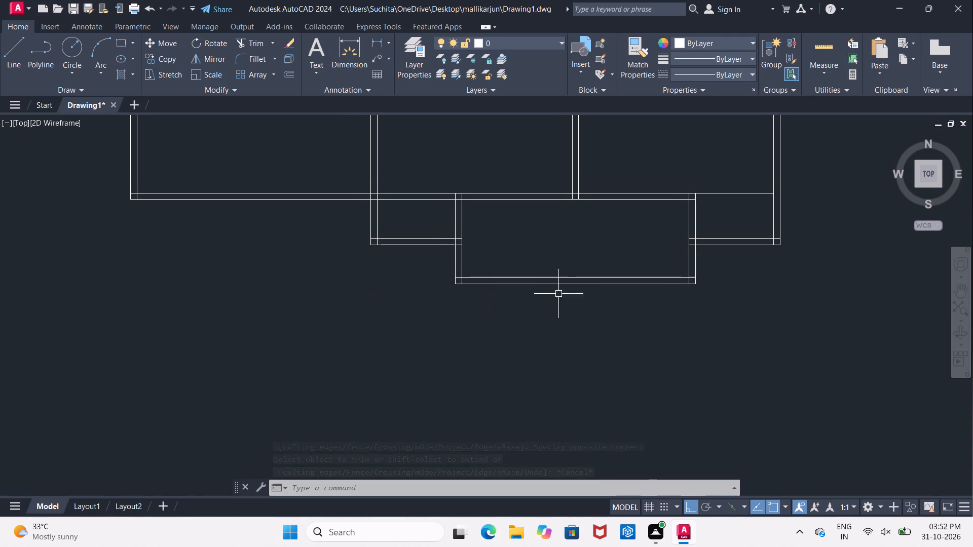
click(498, 286)
scroll(406, 305, up, 2)
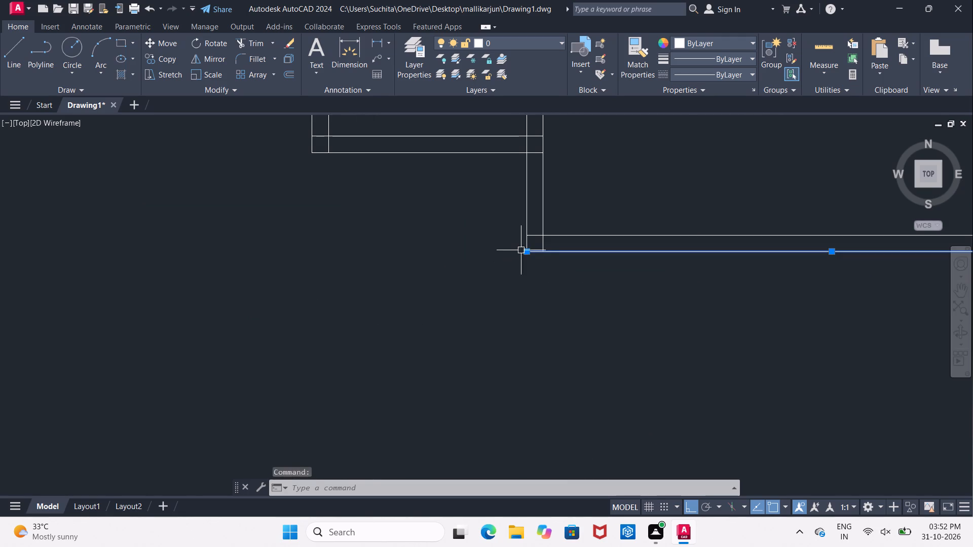
click(528, 251)
middle_drag(342, 273, 478, 297)
scroll(461, 300, down, 1)
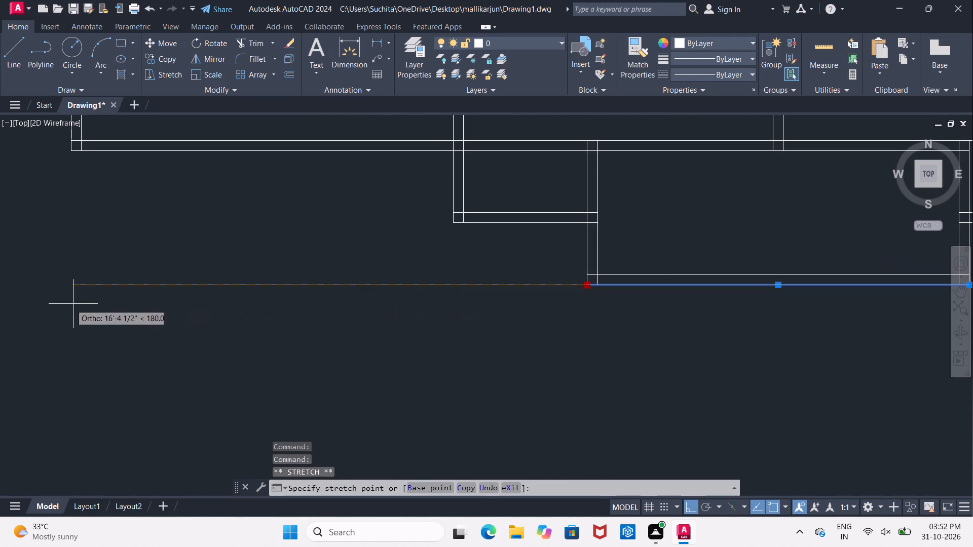
click(27, 304)
key(Escape)
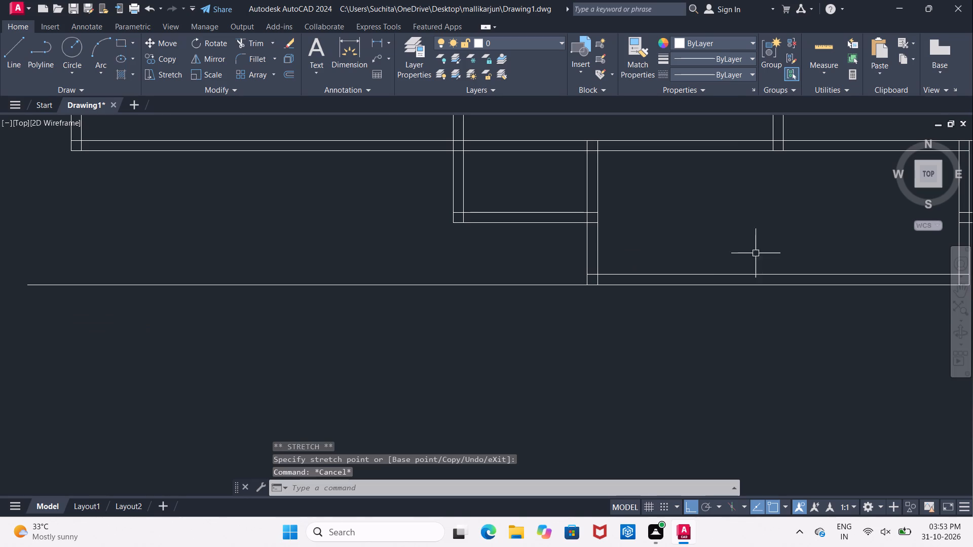
click(707, 272)
drag(588, 275, 580, 276)
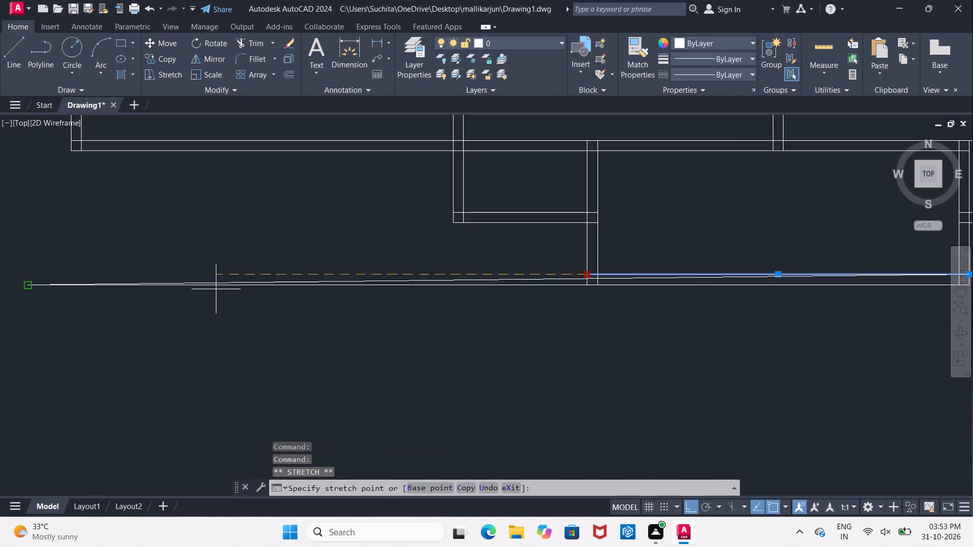
middle_drag(142, 290, 278, 332)
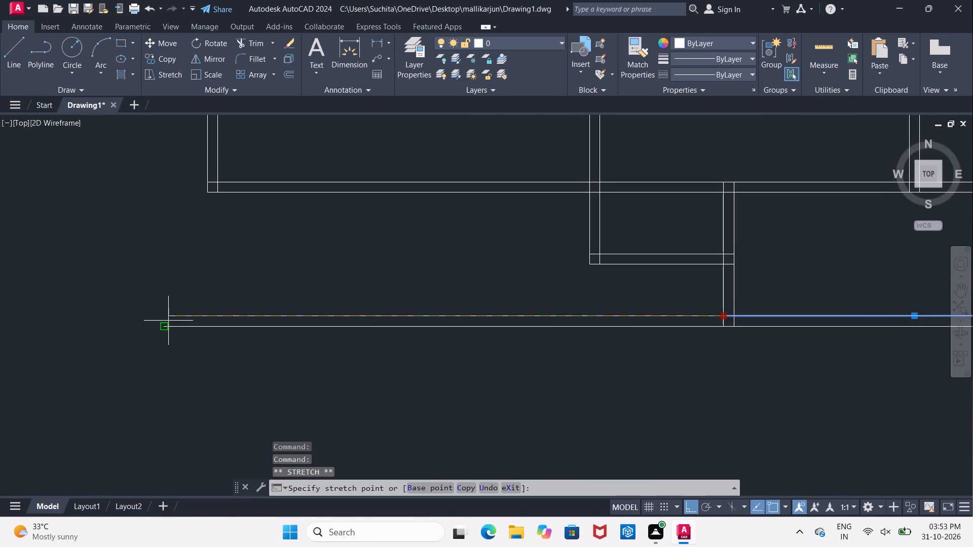
click(164, 311)
key(Escape)
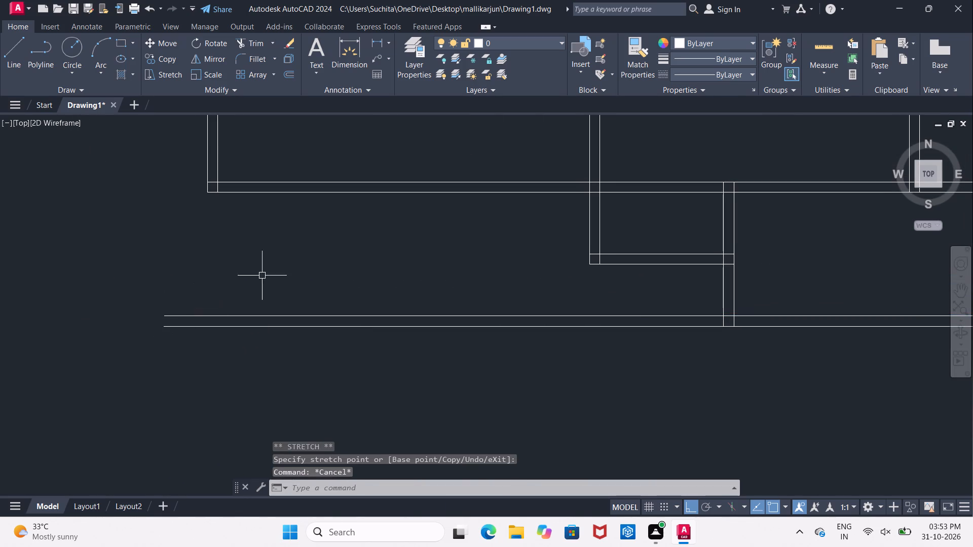
Extend both lines of the outer west wall south to the southern line of the plan's southernmost wall.
middle_drag(279, 265, 192, 332)
key(e)
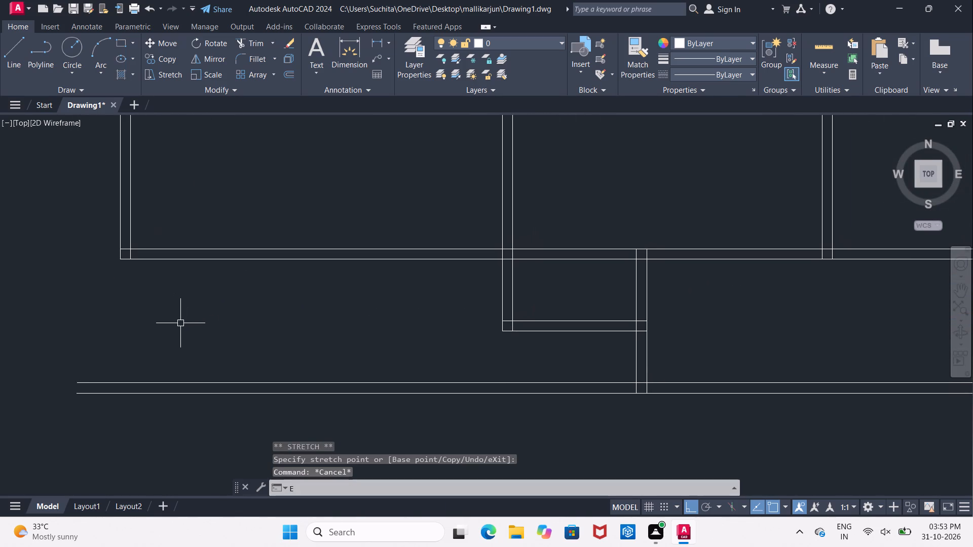
key(x)
key(space)
key(space)
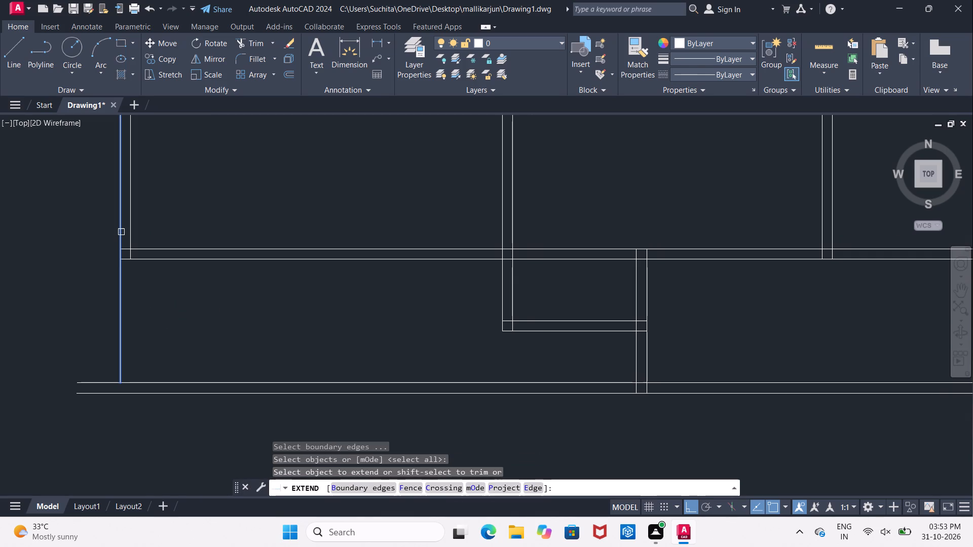
click(121, 232)
click(120, 309)
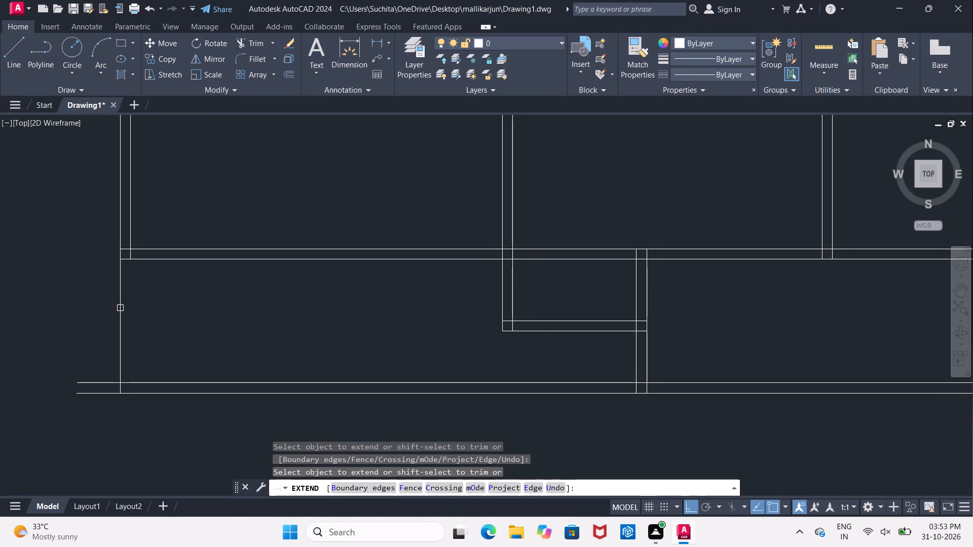
click(133, 233)
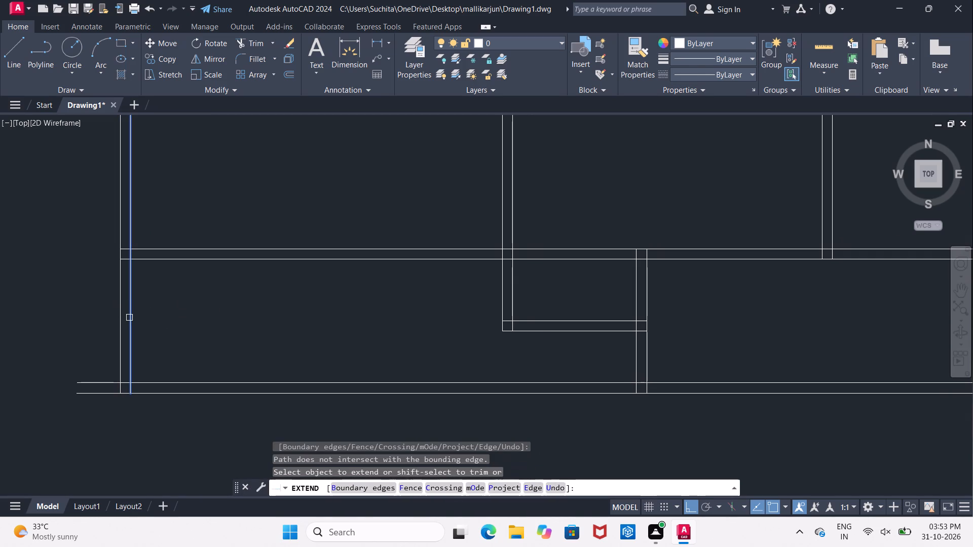
click(131, 320)
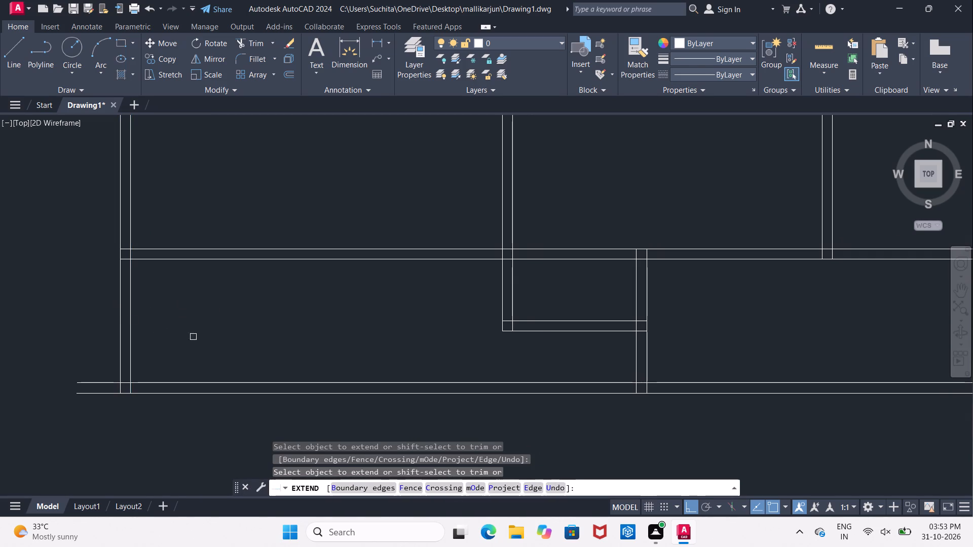
Extend both lines of the north-south wall west of the southern recess down to the southernmost wall's outer line.
click(513, 298)
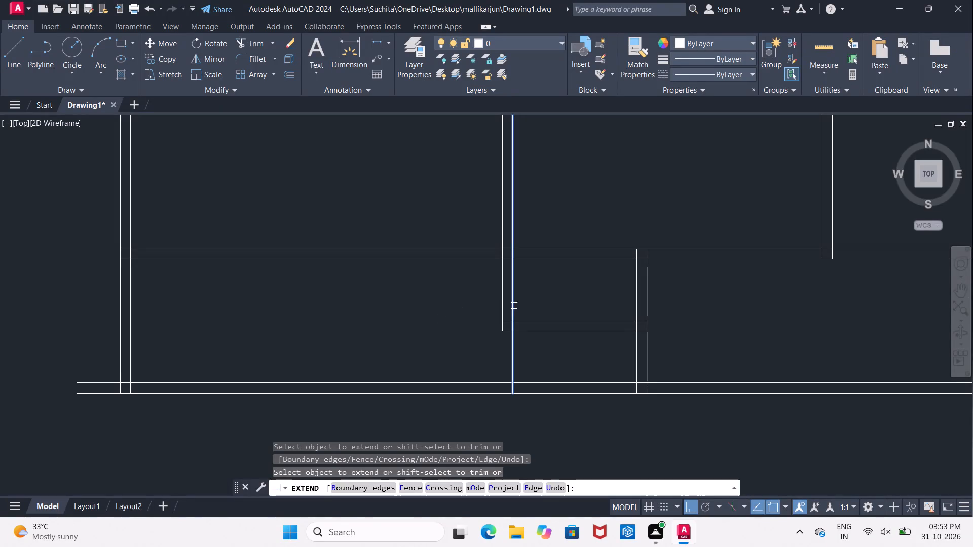
click(514, 306)
click(502, 297)
click(502, 302)
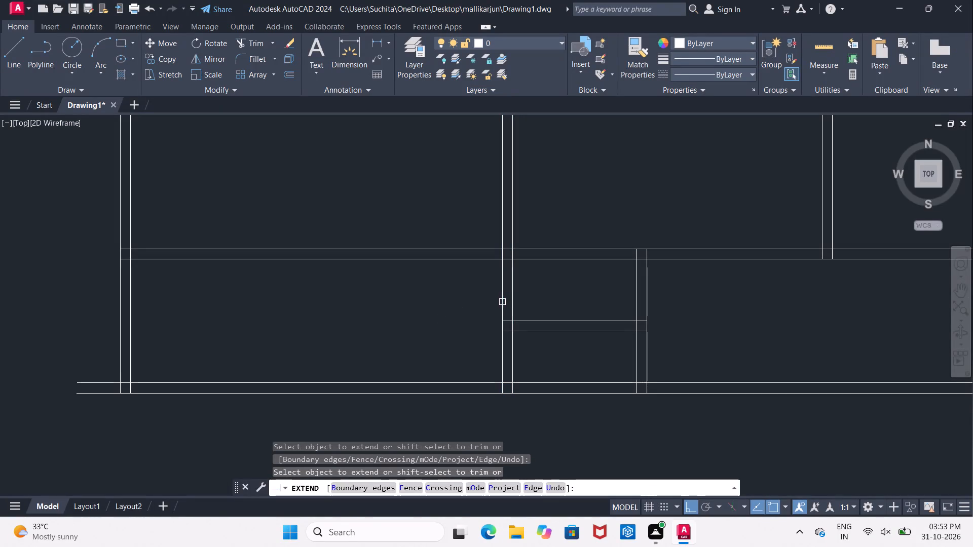
middle_drag(550, 360, 523, 365)
key(Escape)
Trim the southernmost wall's lines across the recess and past the outer west wall, using all objects as cutting edges.
text(TR)
key(space)
key(space)
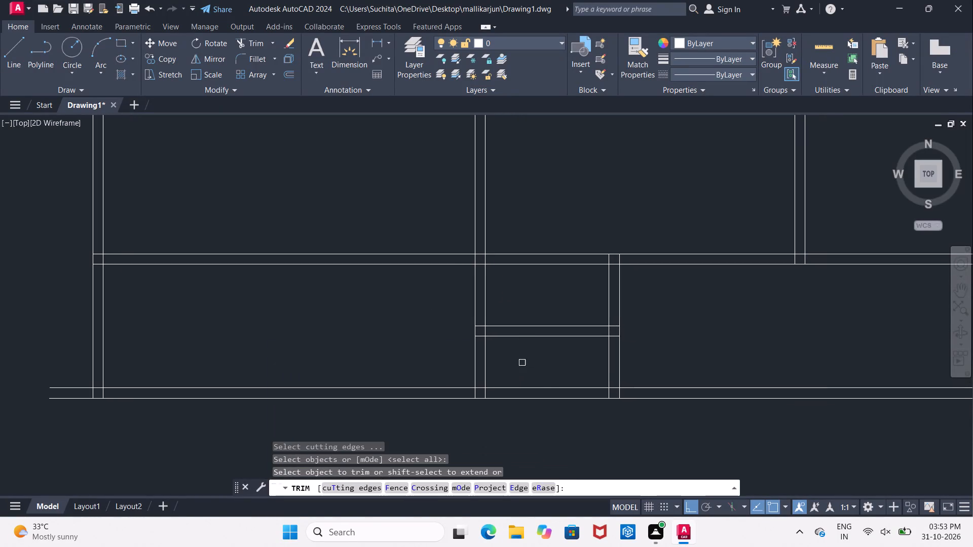
click(527, 363)
click(557, 406)
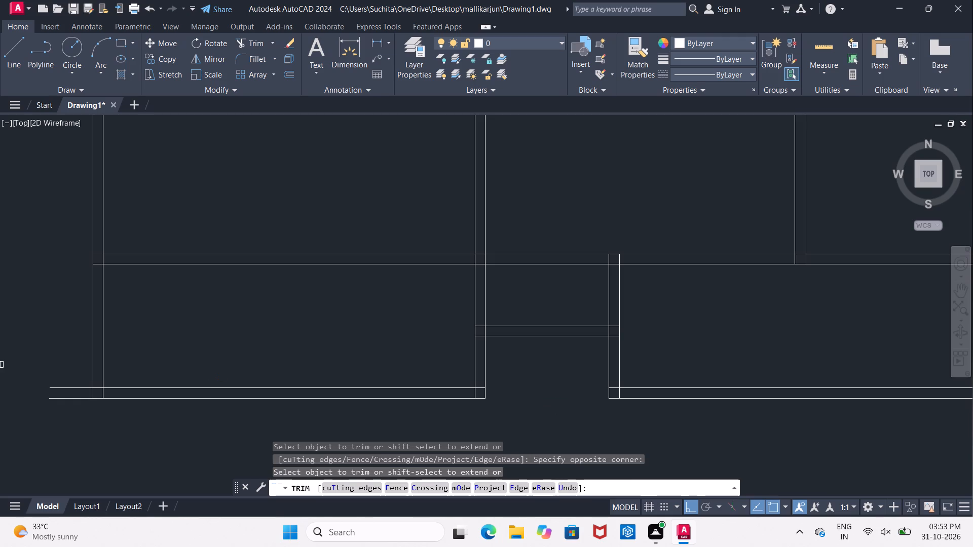
click(65, 359)
click(68, 412)
Examine the wall layout from the plan's south edge up to the unfinished walls in the northeast.
scroll(50, 377, down, 1)
middle_drag(47, 368, 46, 366)
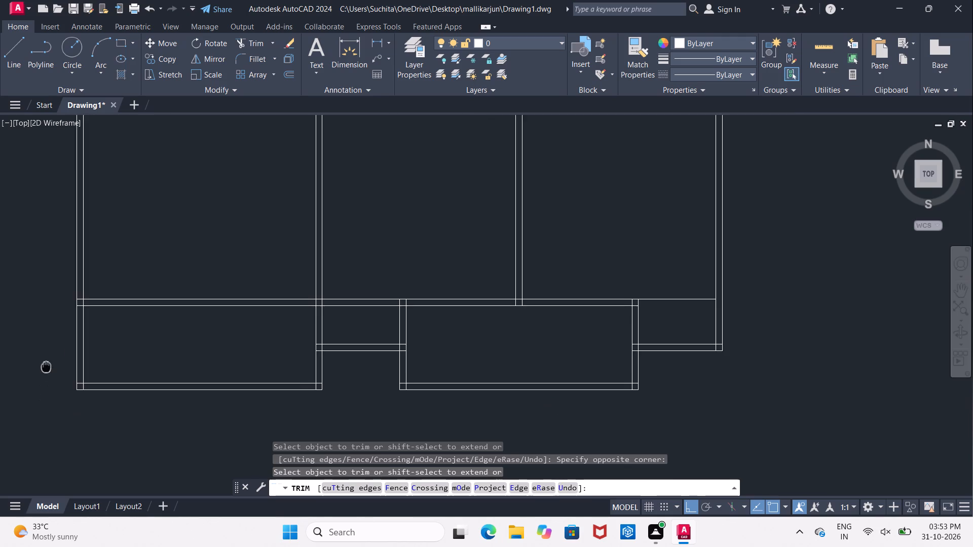
middle_drag(46, 366, 4, 286)
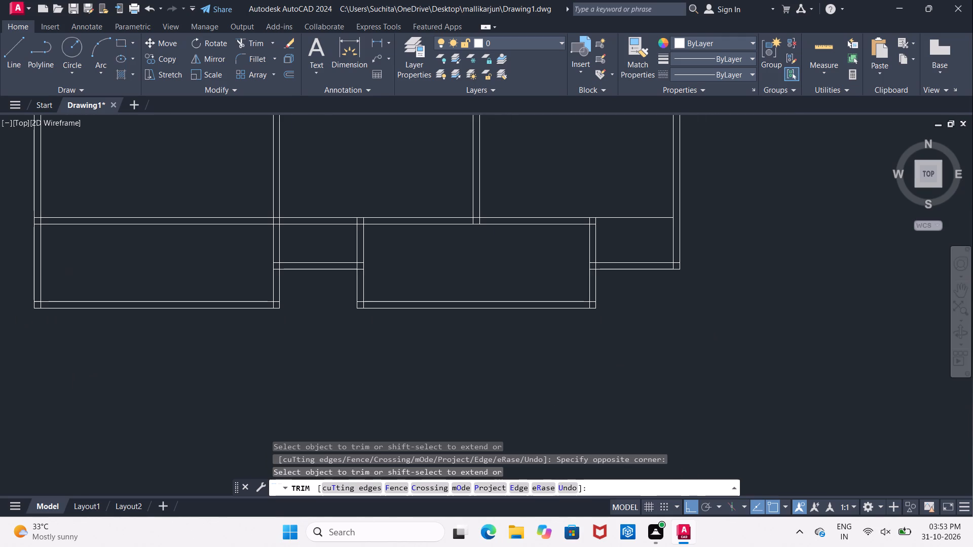
scroll(176, 315, down, 2)
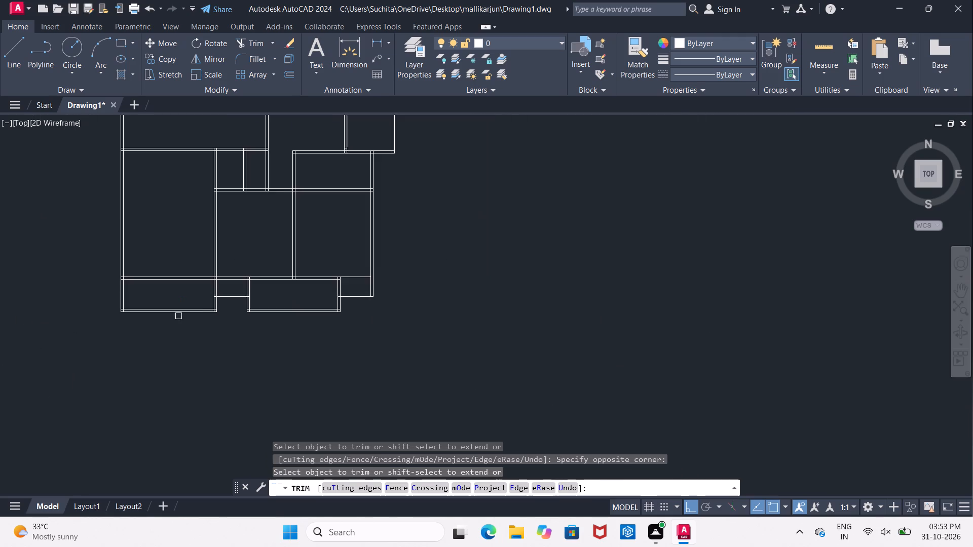
scroll(260, 302, down, 2)
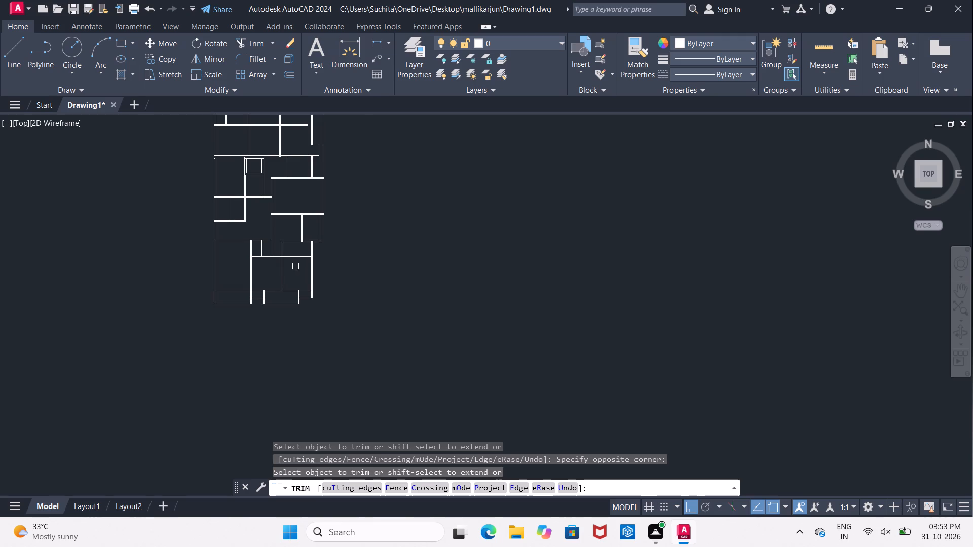
scroll(295, 266, up, 2)
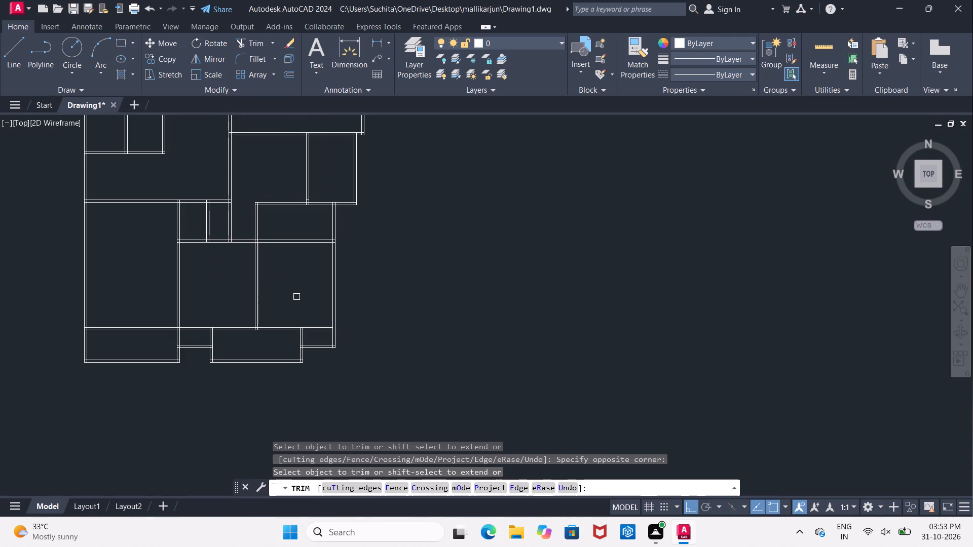
middle_drag(296, 298, 302, 354)
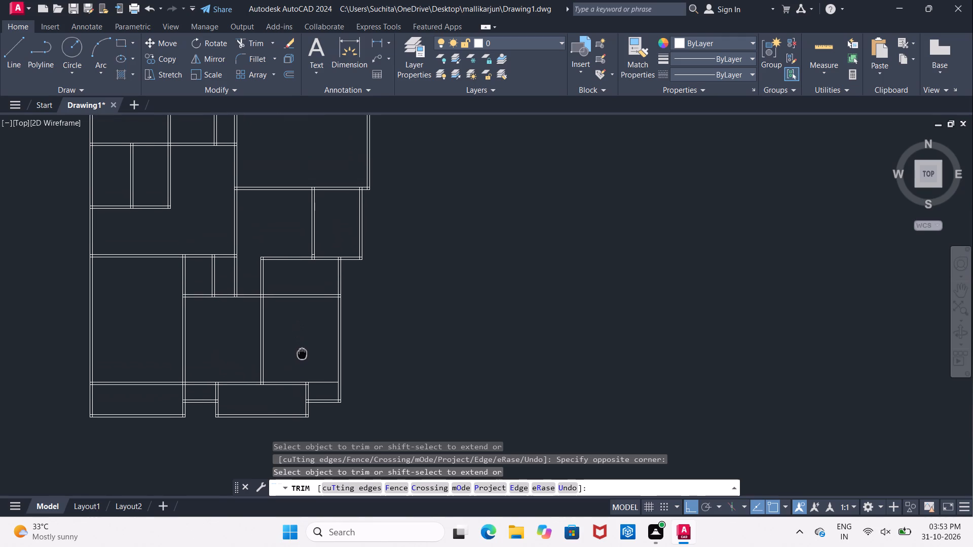
middle_drag(302, 354, 301, 363)
middle_drag(297, 290, 298, 292)
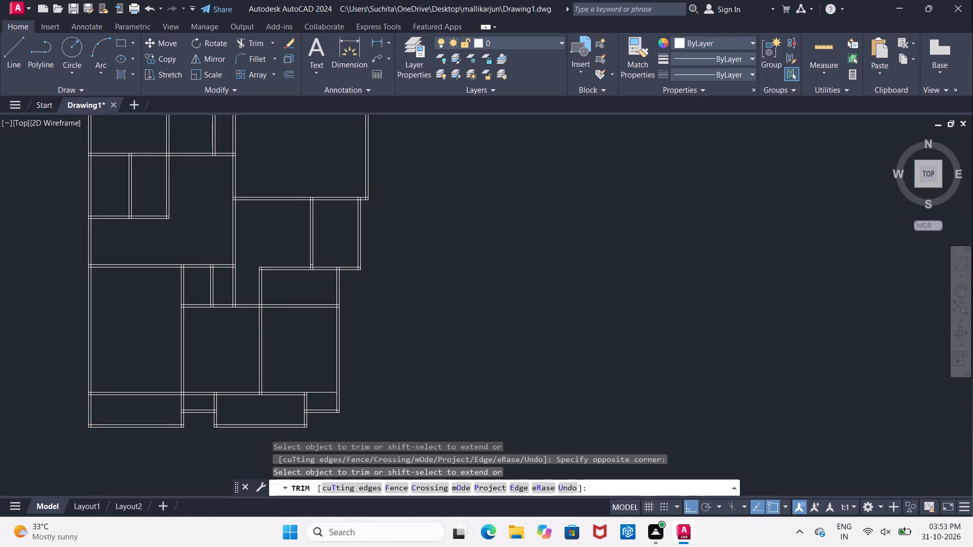
middle_drag(298, 292, 295, 372)
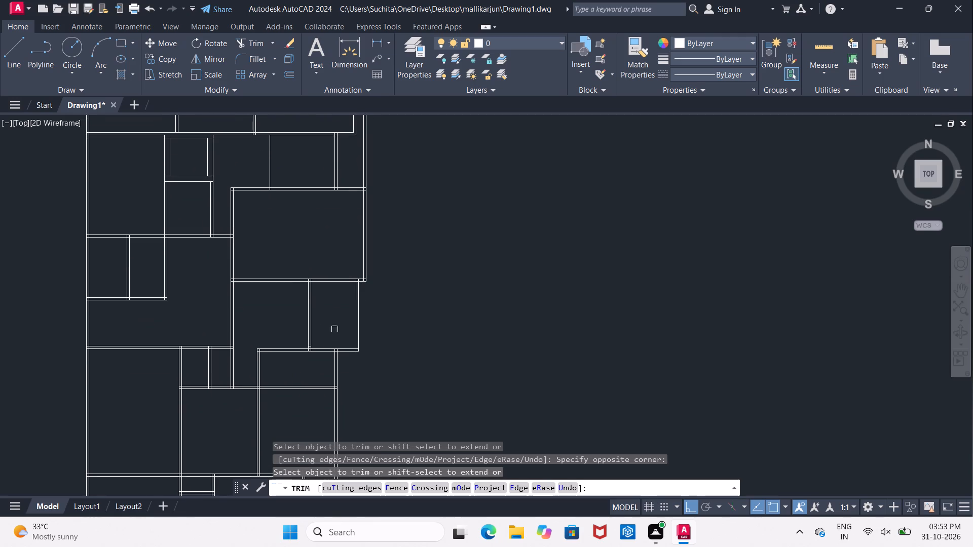
middle_drag(336, 331, 339, 314)
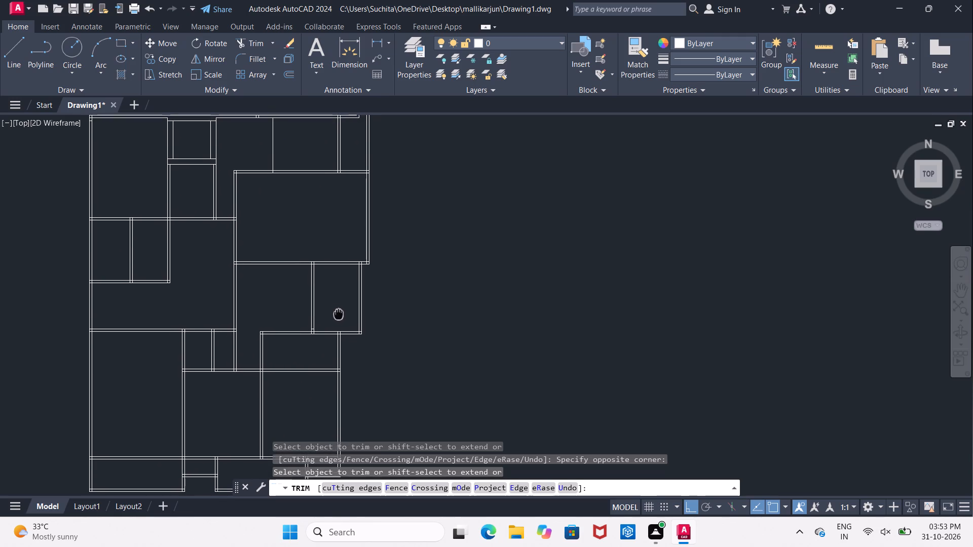
middle_drag(339, 314, 336, 377)
scroll(336, 375, down, 1)
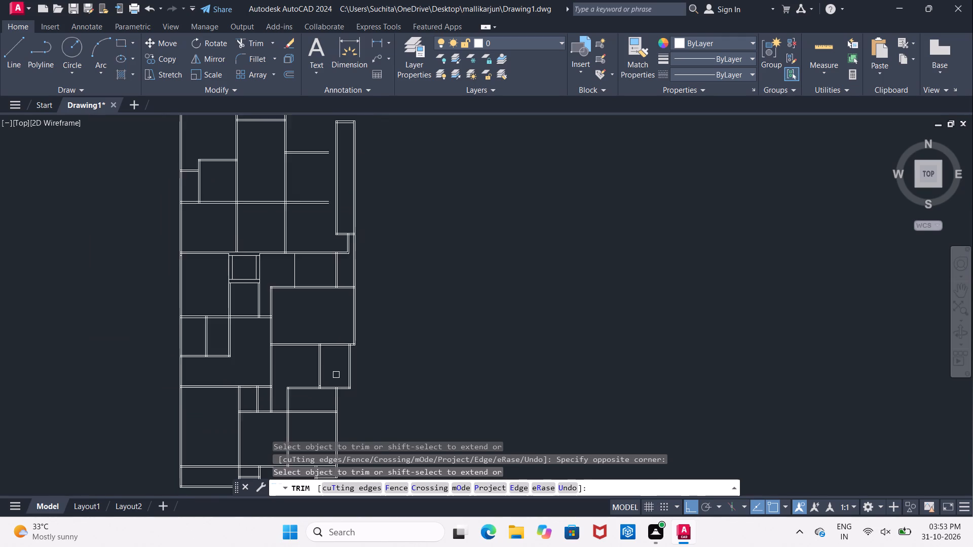
scroll(336, 375, down, 1)
middle_drag(336, 375, 340, 412)
scroll(325, 259, up, 3)
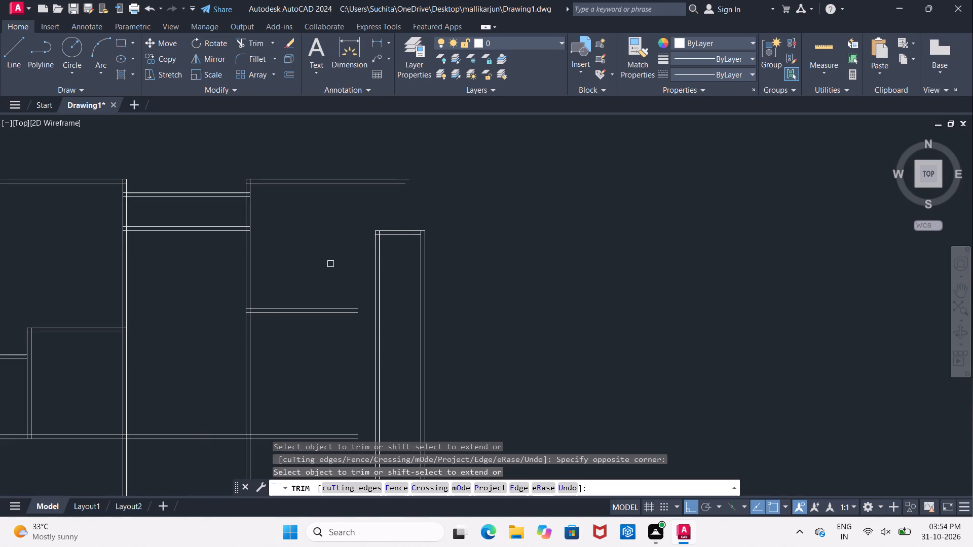
middle_drag(331, 264, 320, 269)
key(Escape)
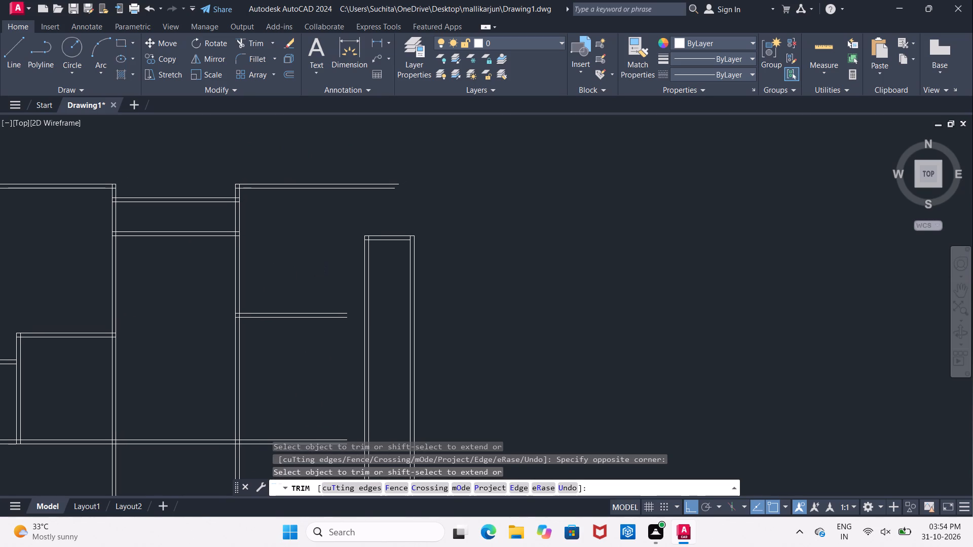
Extend both lines of the northeast room's cross wall east to the inner line of the narrow room's west wall.
key(e)
text(X)
key(space)
key(space)
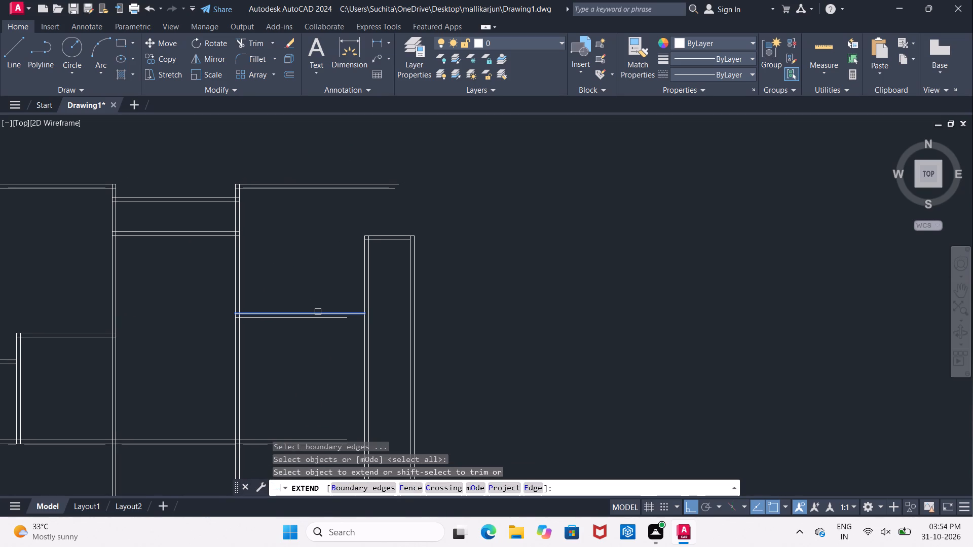
click(320, 314)
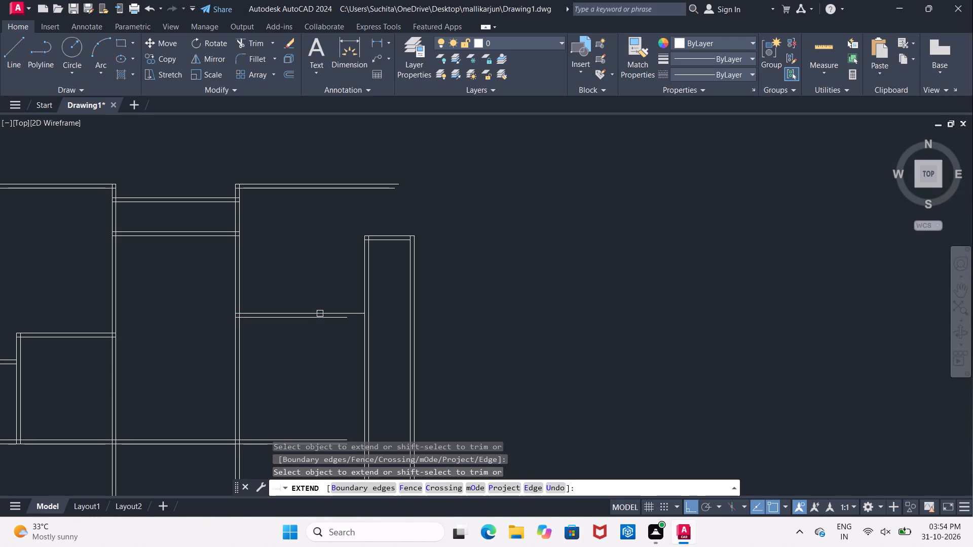
click(323, 321)
click(325, 320)
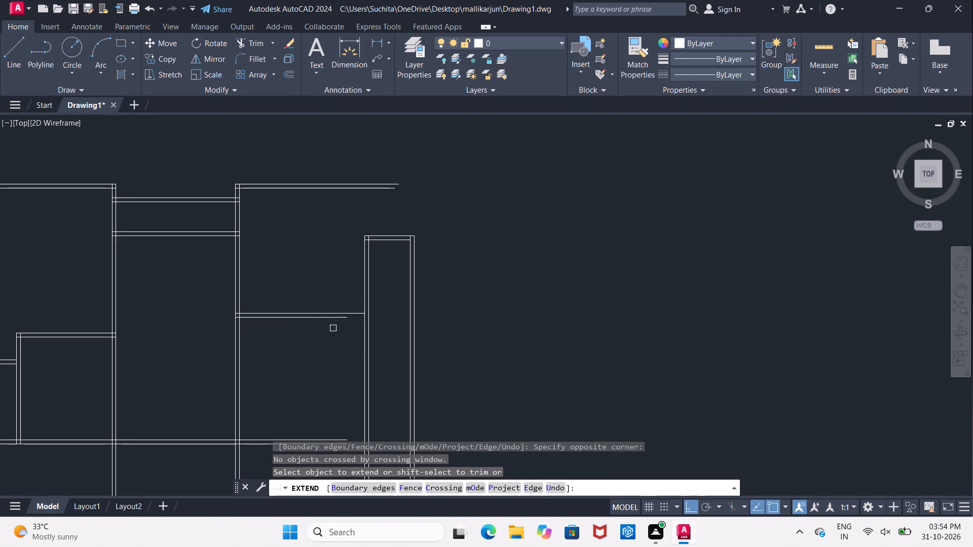
scroll(333, 328, up, 1)
click(340, 312)
click(348, 312)
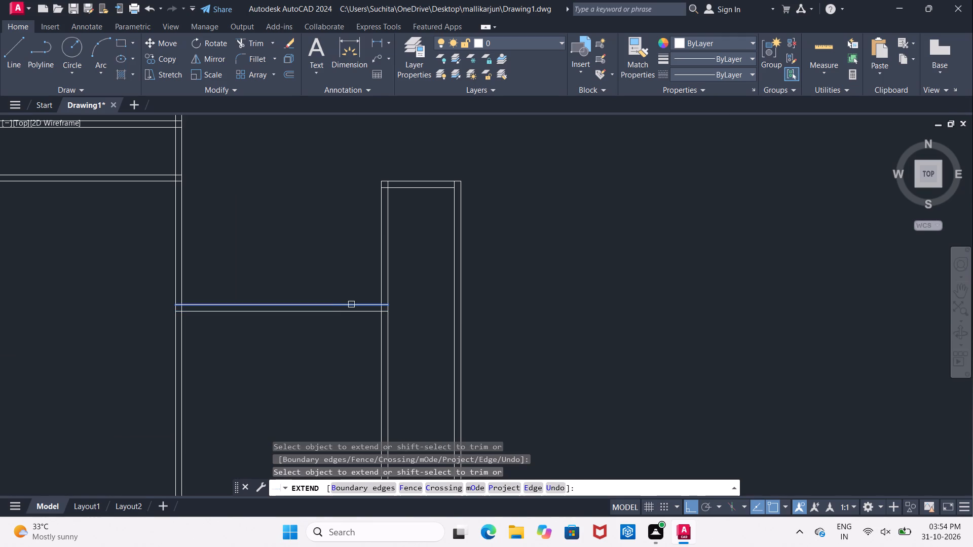
click(352, 305)
scroll(344, 275, down, 2)
middle_drag(340, 266, 339, 304)
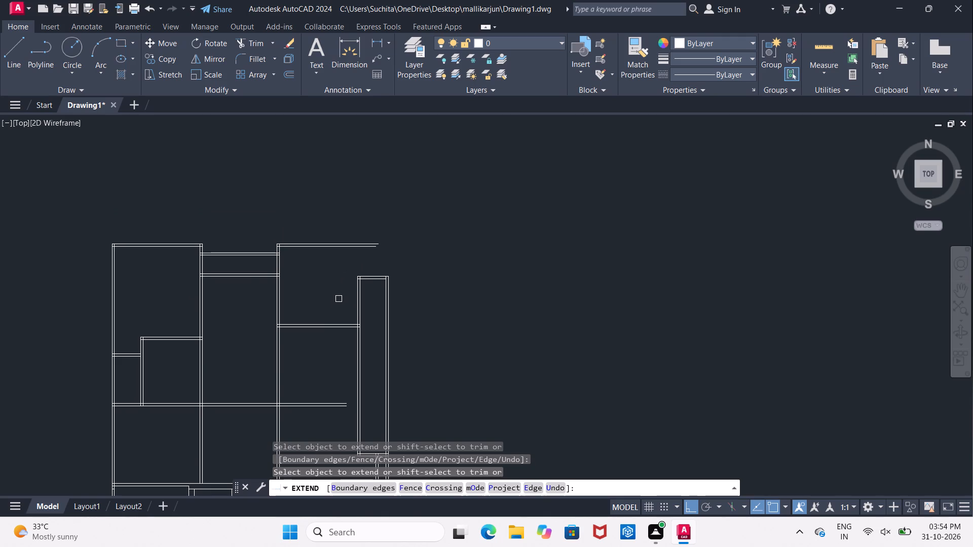
scroll(339, 299, down, 2)
scroll(339, 299, up, 1)
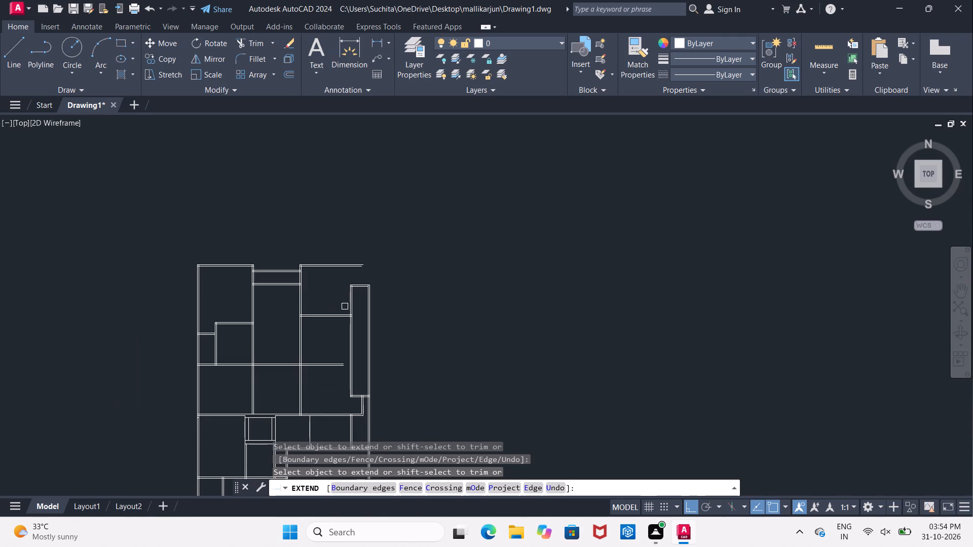
middle_drag(361, 350, 364, 369)
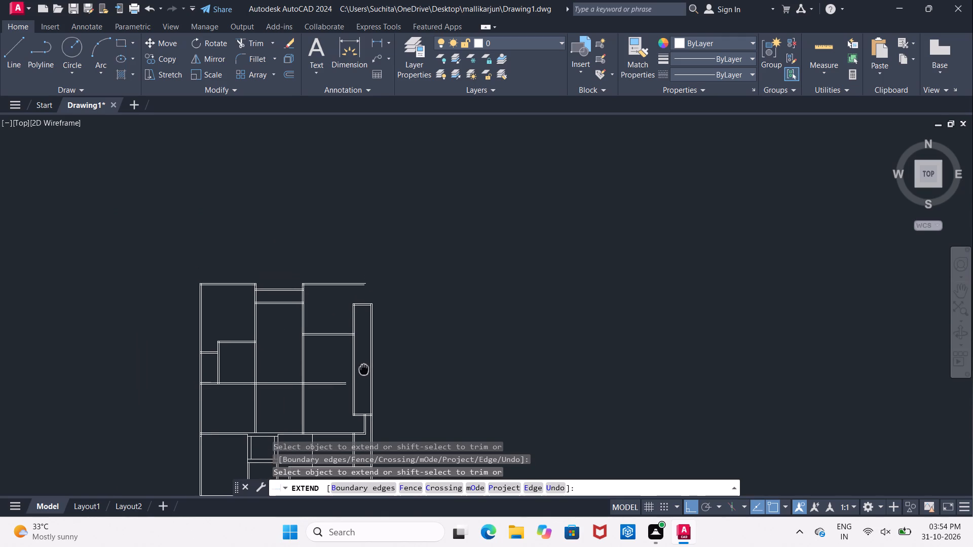
middle_drag(364, 369, 358, 322)
key(Escape)
Stretch the west line of the short wall below the narrow east room north to the end of the north wall's inner line.
scroll(359, 344, up, 2)
middle_drag(359, 348, 347, 251)
scroll(339, 277, up, 2)
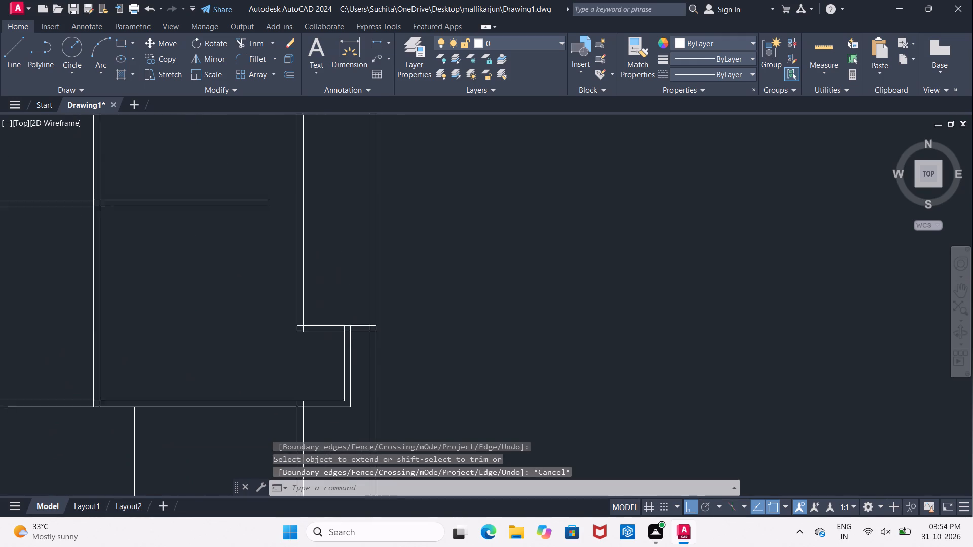
scroll(351, 305, up, 1)
middle_drag(351, 302, 328, 222)
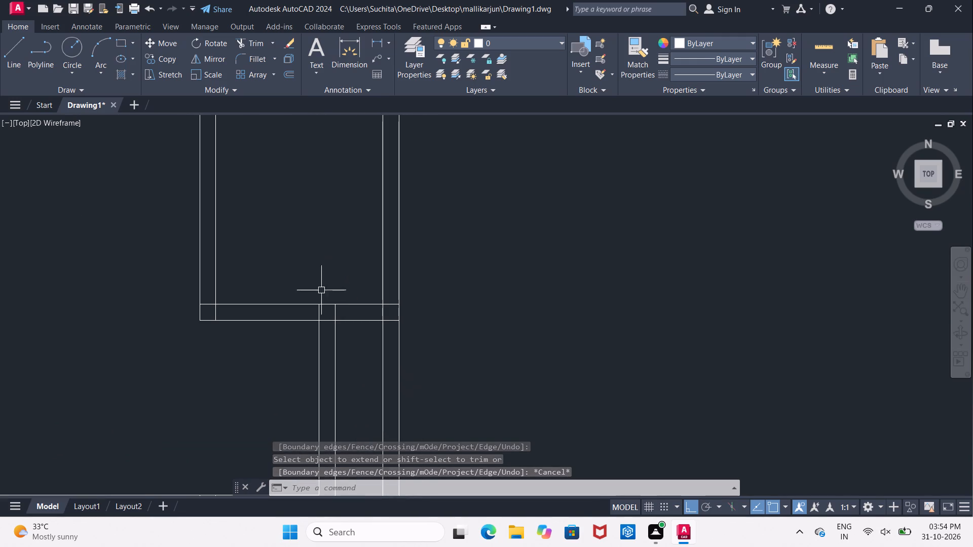
click(320, 310)
click(320, 305)
middle_drag(317, 164, 322, 474)
scroll(328, 430, down, 2)
scroll(328, 355, down, 2)
middle_drag(322, 344, 312, 475)
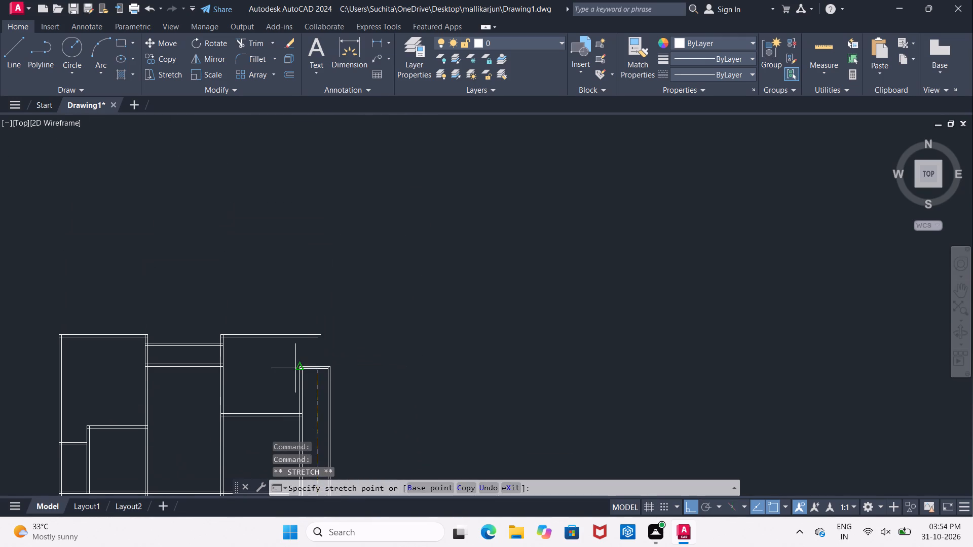
scroll(308, 351, up, 3)
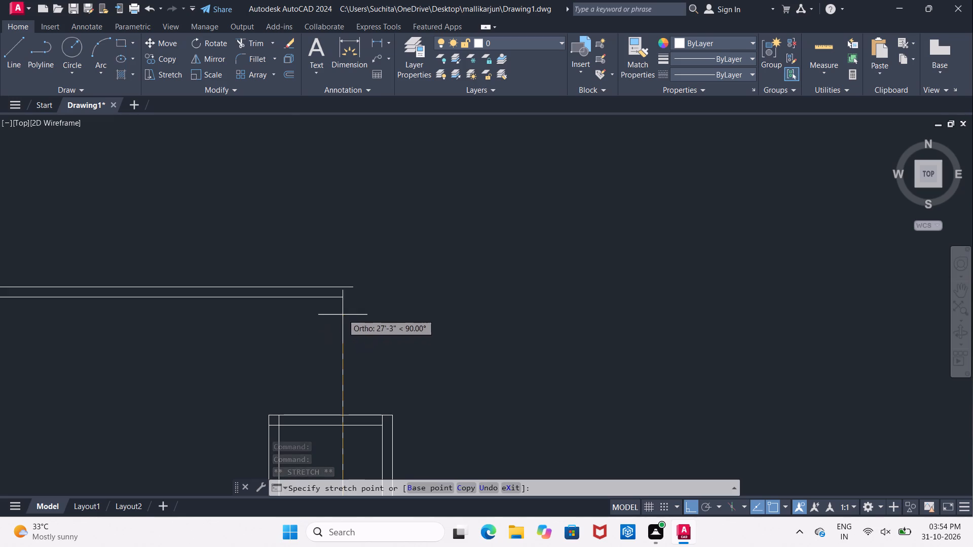
click(344, 300)
scroll(342, 302, down, 4)
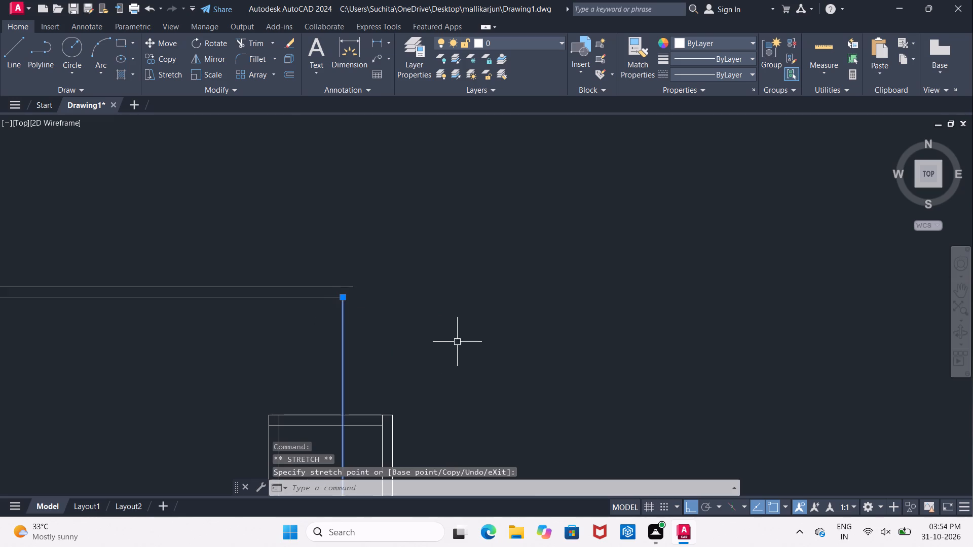
key(Escape)
Offset the stretched northeast wall line 4" to the east to form the wall's outer face.
key(o)
key(Return)
key(4)
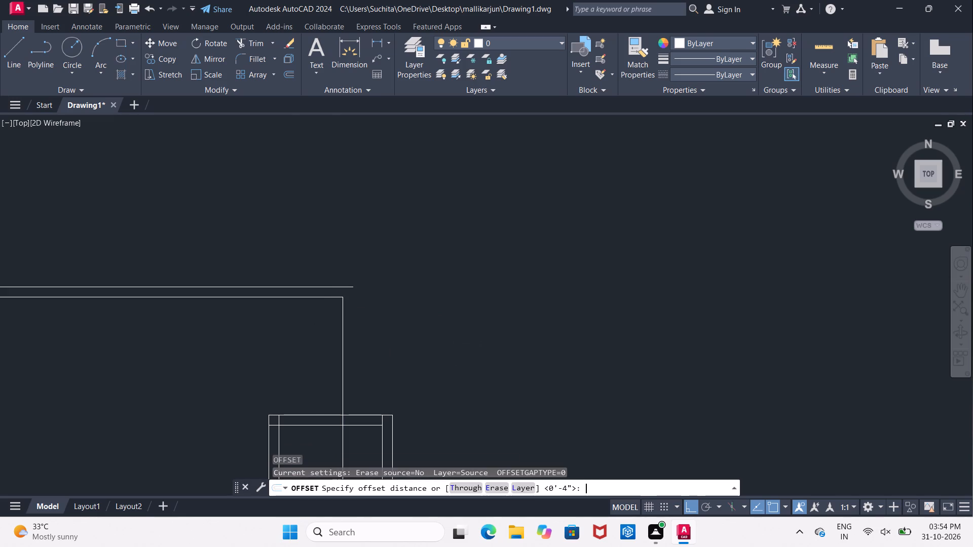
key(shift+quotedbl)
key(Return)
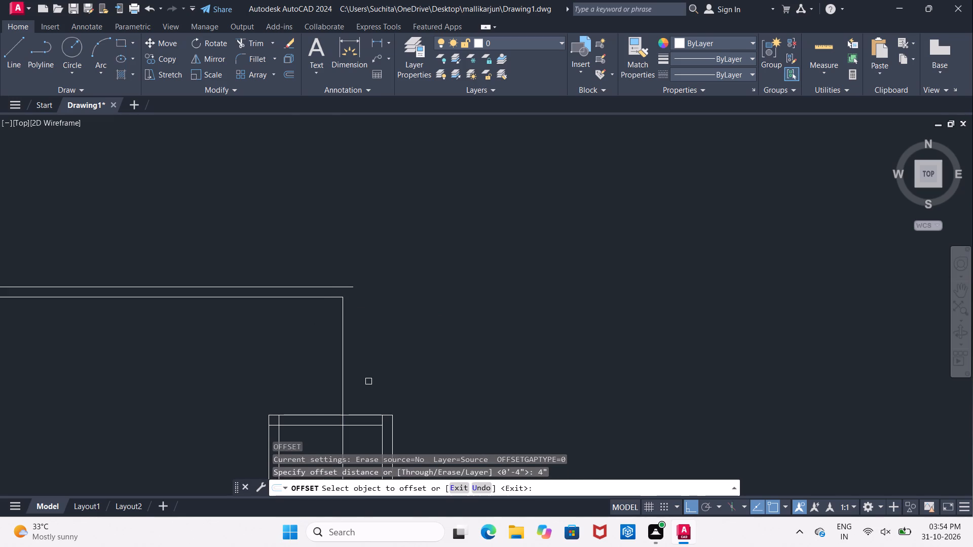
click(342, 377)
click(359, 369)
key(Escape)
Trim both lines of the new northeast wall inside the narrow east room, using all objects as cutting edges.
text(TR)
key(space)
key(space)
middle_drag(373, 376, 375, 198)
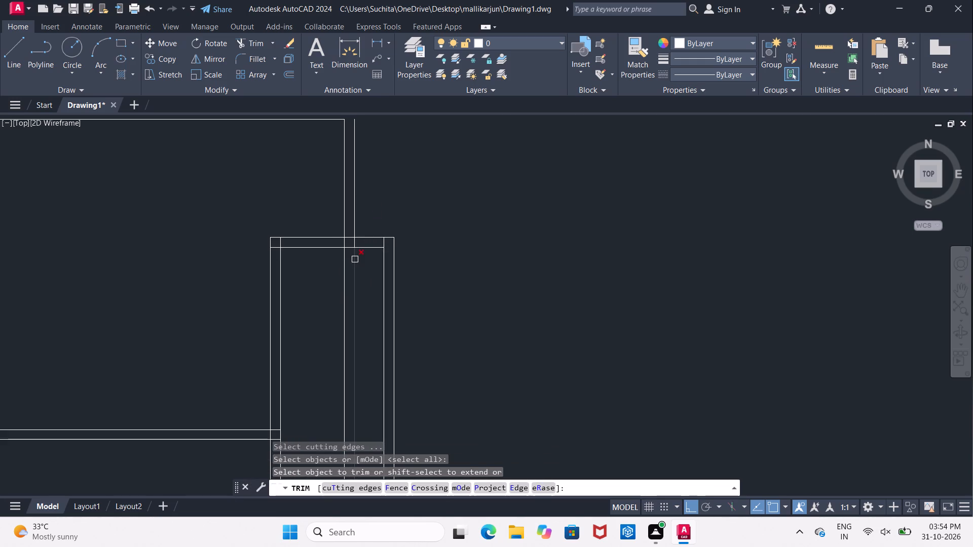
click(346, 271)
click(355, 275)
Examine the plan from the northeast corner south to the short wall below the narrow east room.
scroll(354, 276, down, 3)
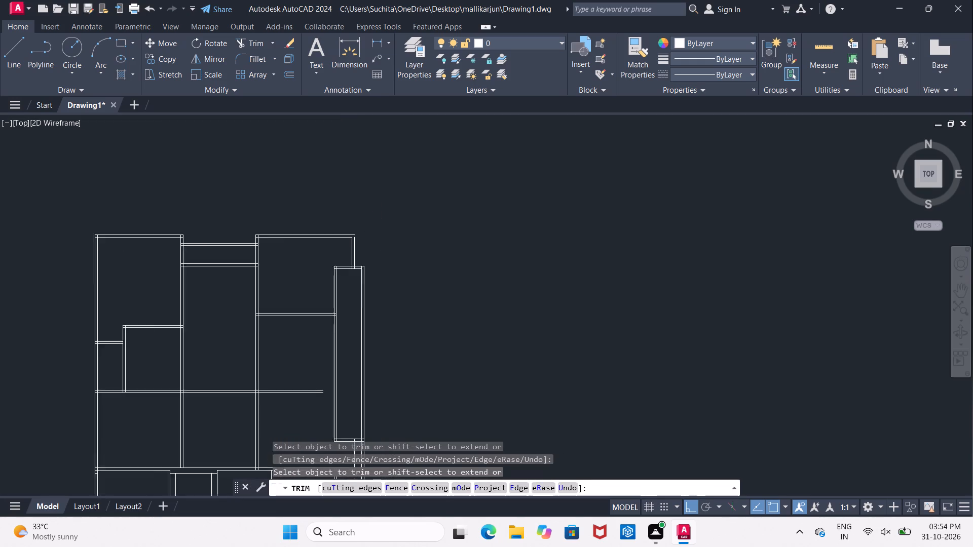
scroll(354, 276, down, 2)
middle_drag(383, 363, 382, 358)
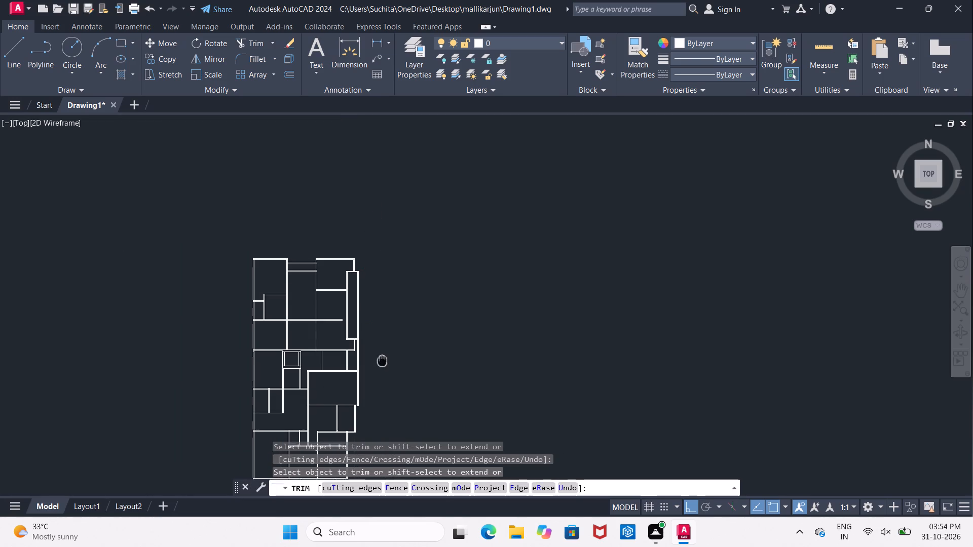
middle_drag(382, 358, 382, 330)
scroll(377, 328, up, 2)
scroll(373, 327, down, 1)
middle_drag(373, 327, 377, 228)
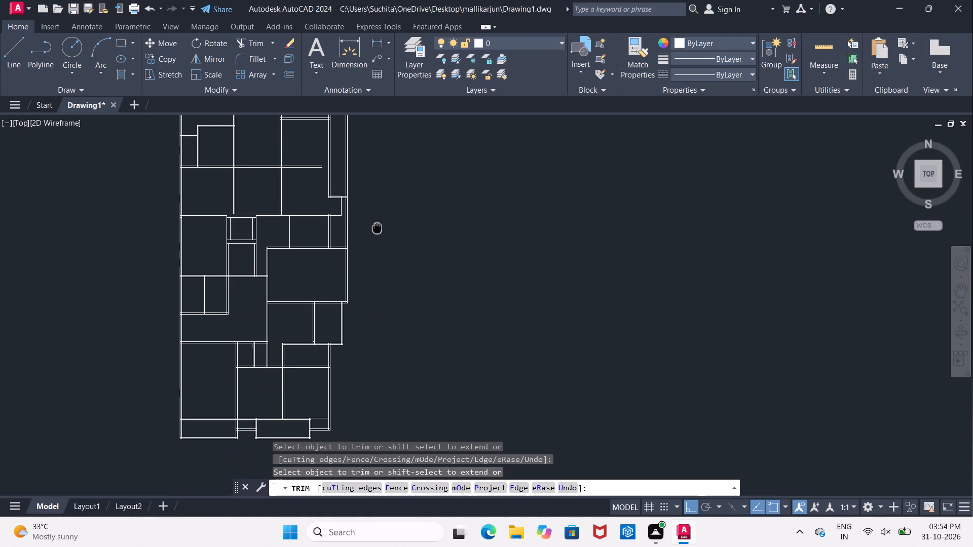
middle_drag(377, 228, 380, 242)
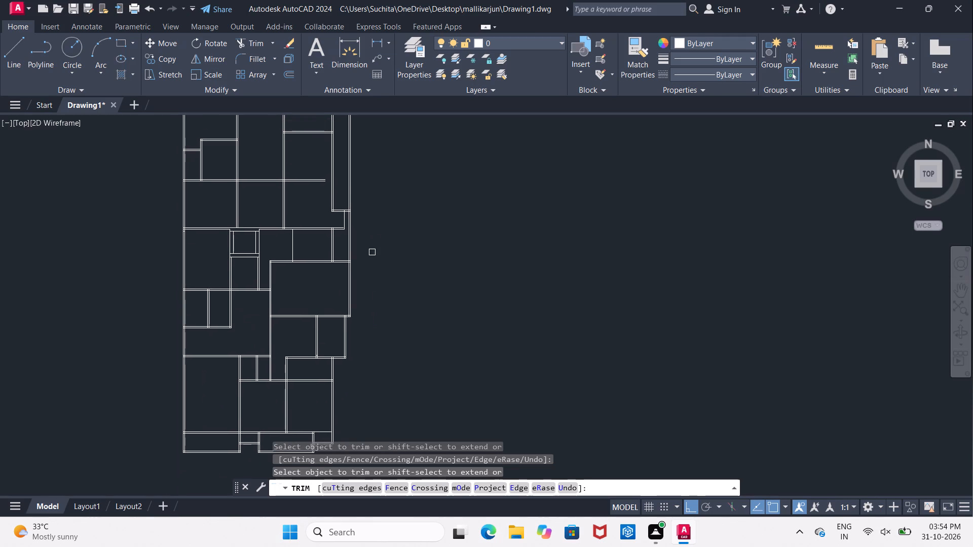
scroll(346, 217, up, 4)
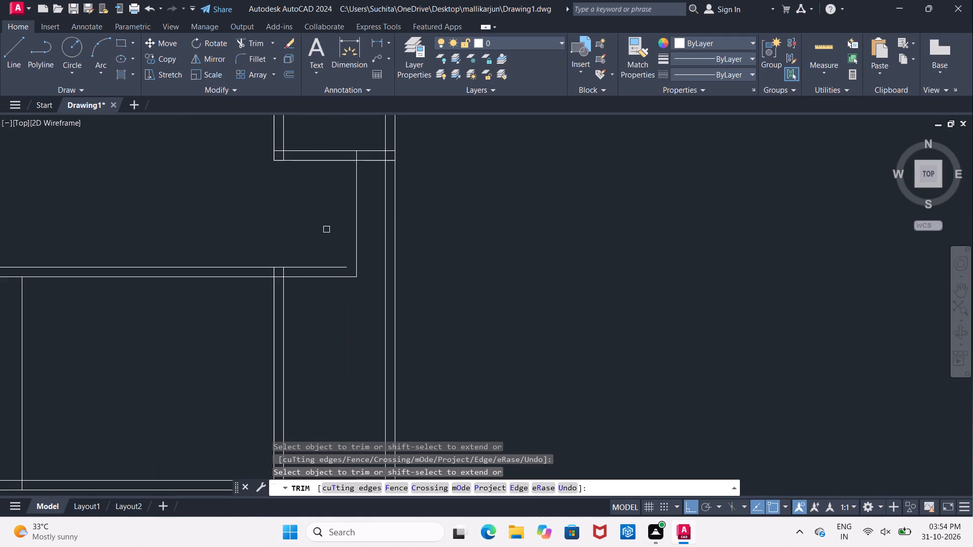
middle_drag(326, 230, 332, 284)
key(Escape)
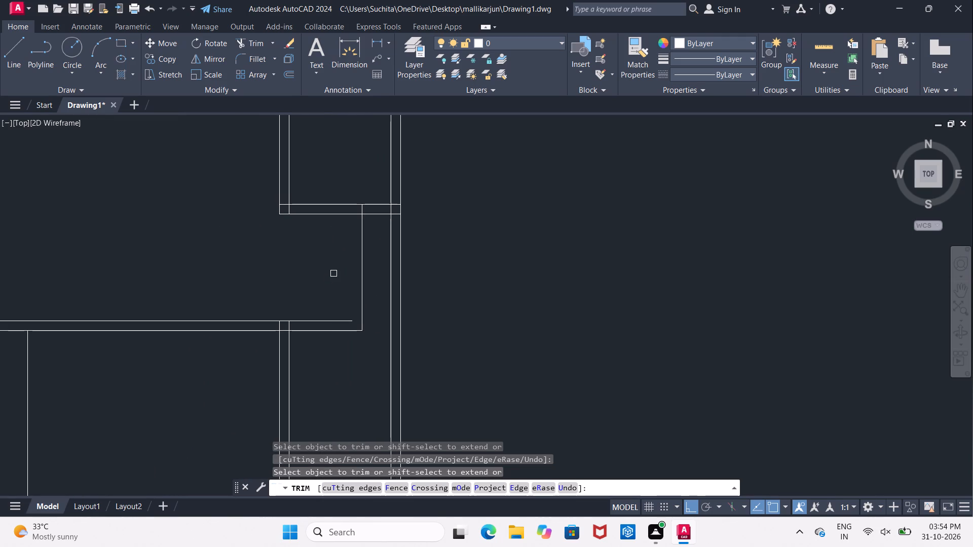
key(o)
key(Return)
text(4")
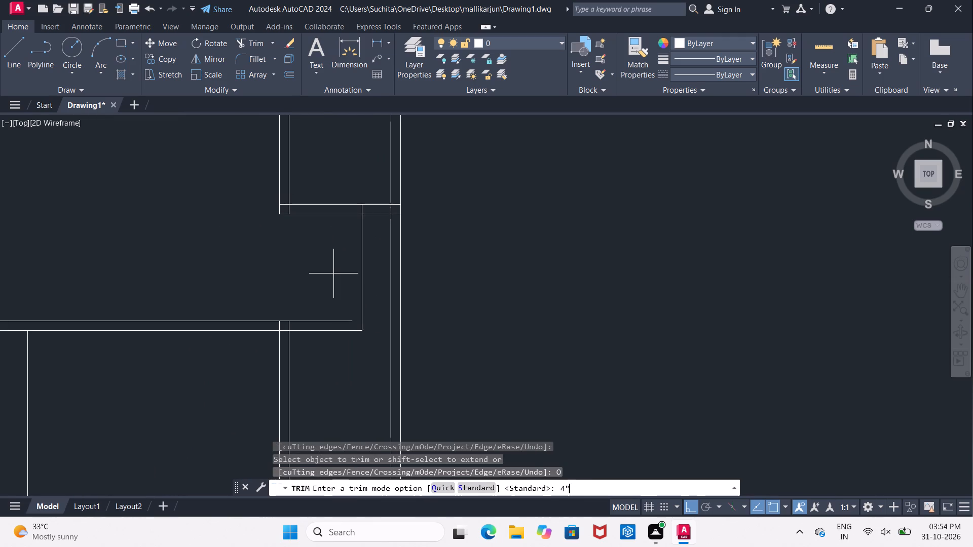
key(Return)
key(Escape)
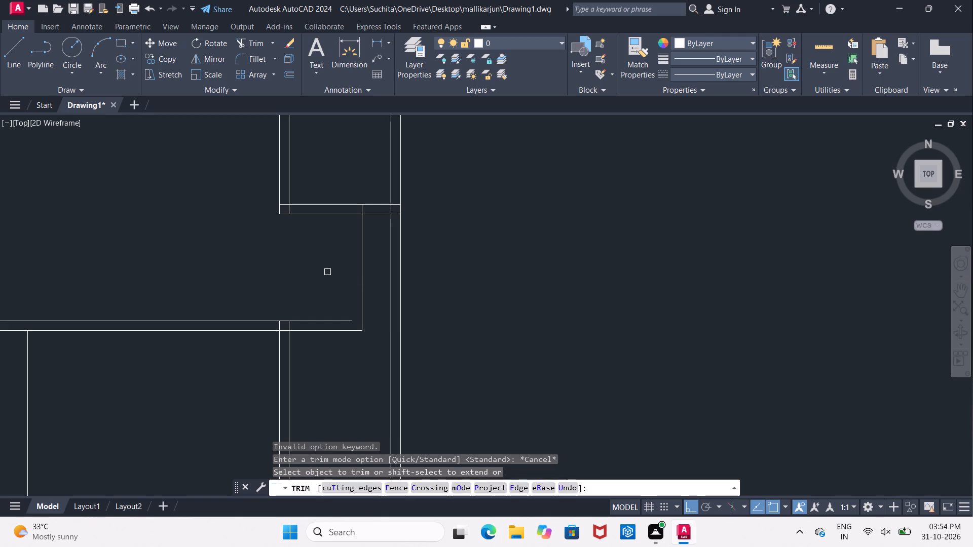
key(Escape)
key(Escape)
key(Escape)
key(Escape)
Offset the east line of the short wall below the narrow east room 4" to the west.
key(o)
key(Return)
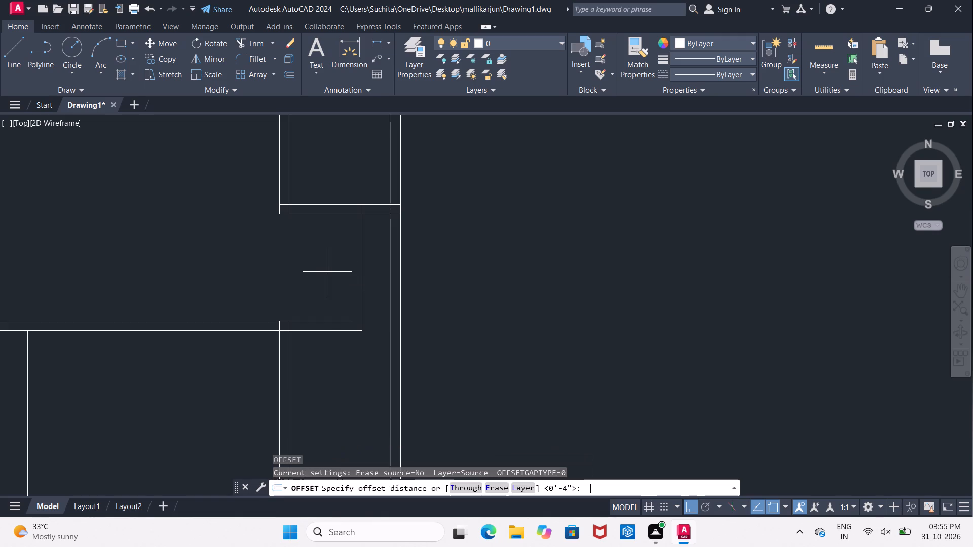
text(4")
key(Return)
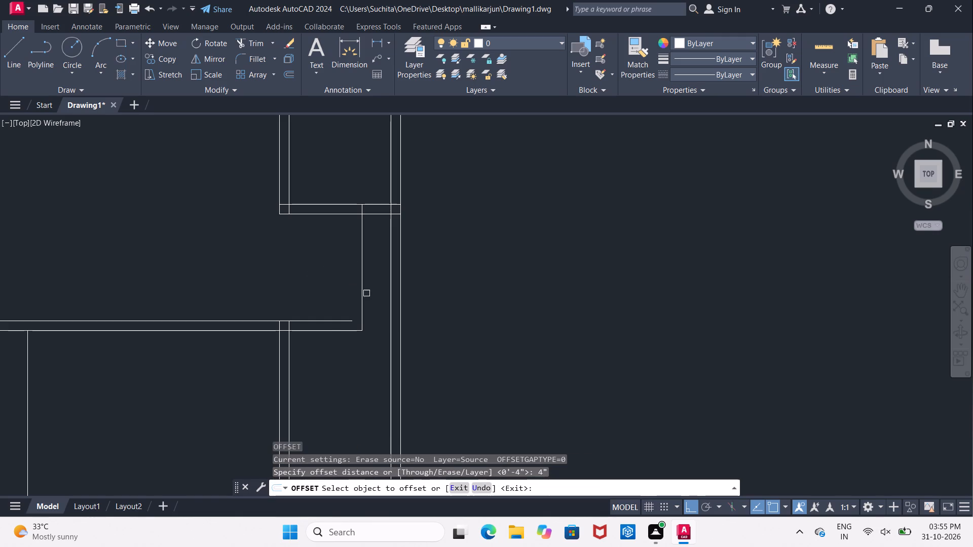
click(360, 300)
click(346, 302)
key(Escape)
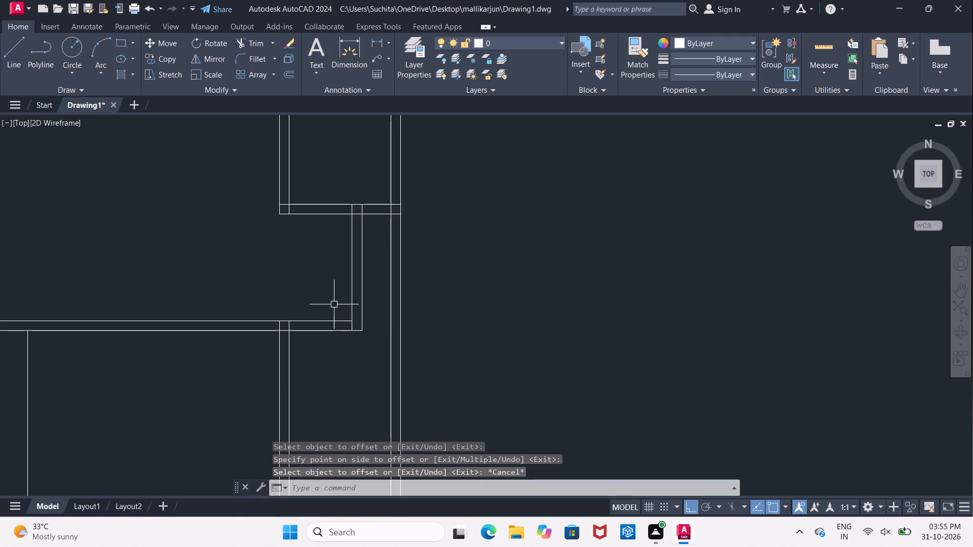
Trim the short wall's inner line where it runs into the cross wall at its south corner, using all objects as cutting edges.
key(t)
text(R)
key(space)
key(space)
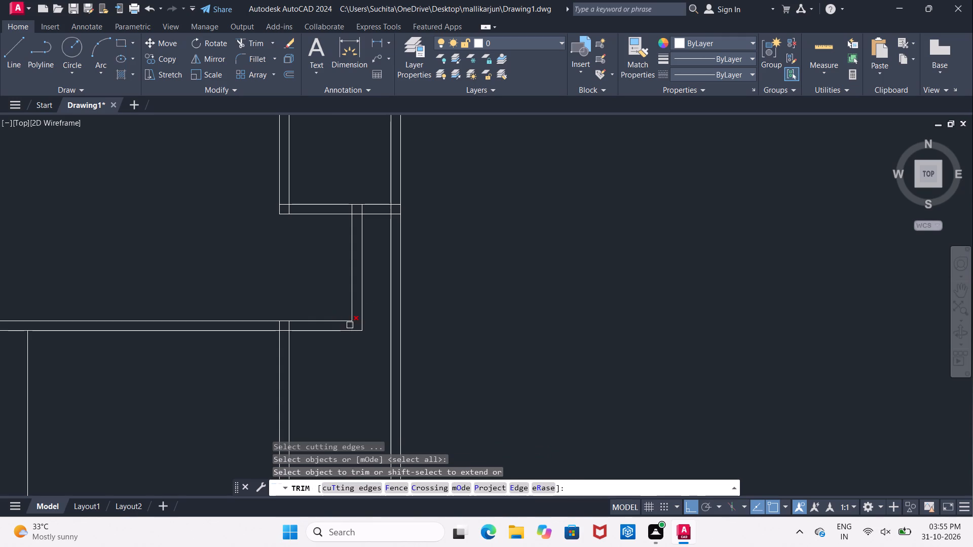
click(350, 325)
Trim away both outer east wall lines between the narrow east room and the large room south of it.
scroll(323, 301, down, 4)
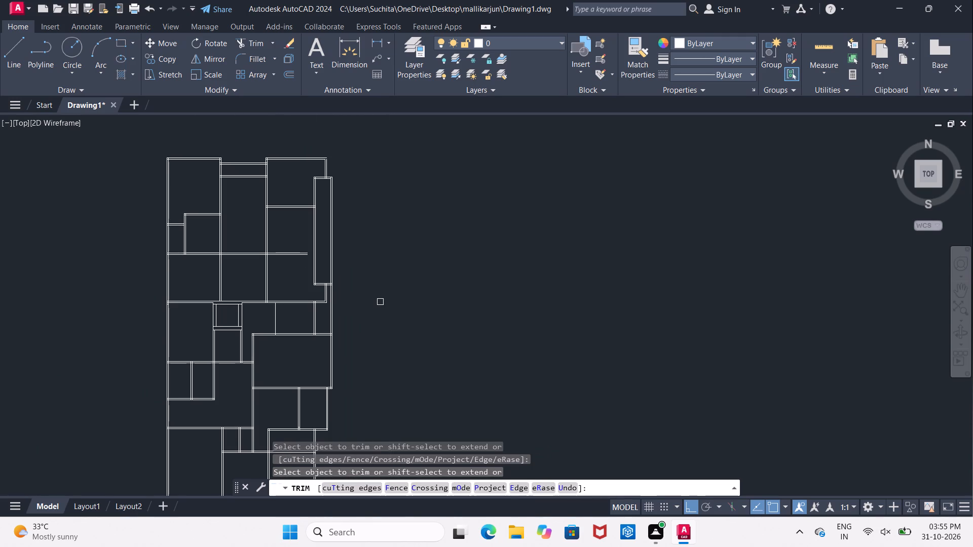
middle_drag(372, 308, 372, 306)
middle_drag(372, 306, 381, 222)
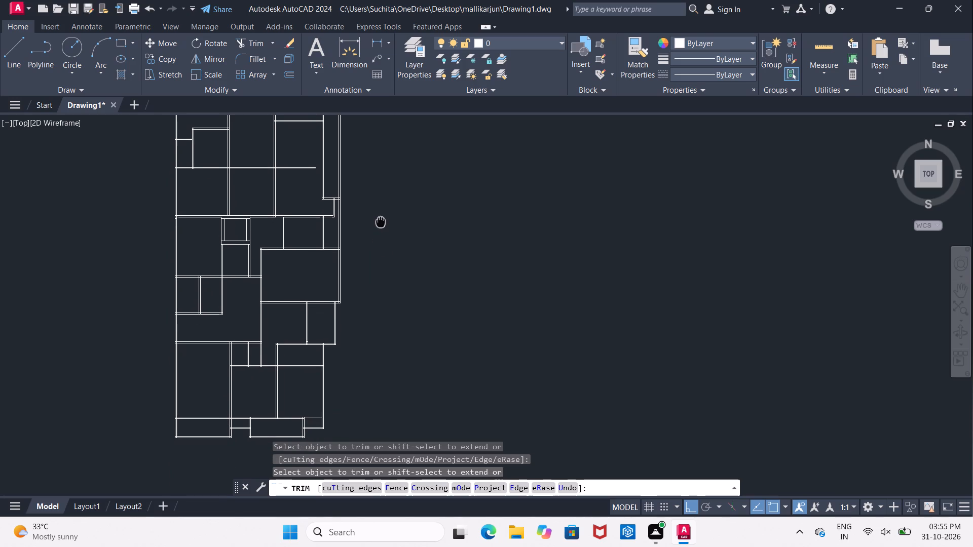
middle_drag(381, 222, 388, 243)
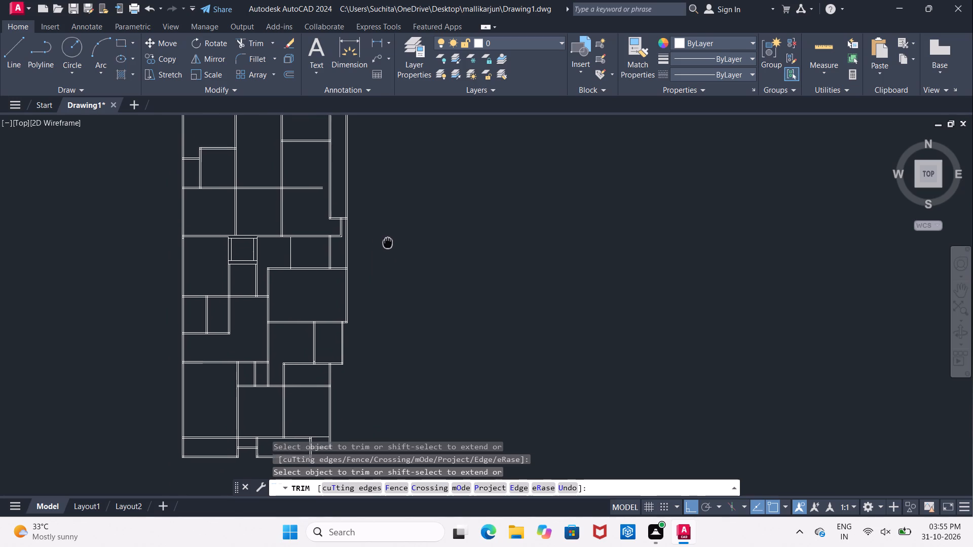
middle_drag(388, 243, 389, 248)
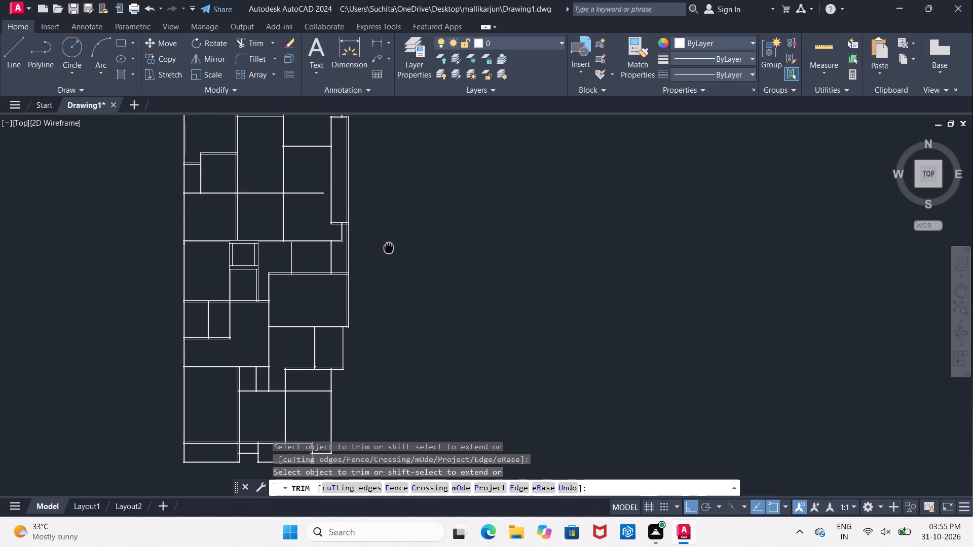
middle_drag(389, 248, 389, 250)
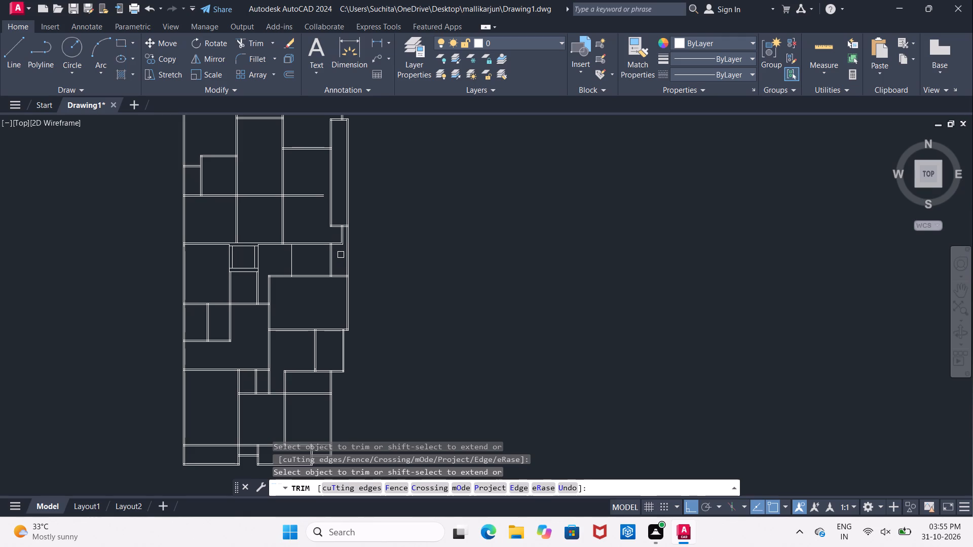
scroll(341, 255, up, 2)
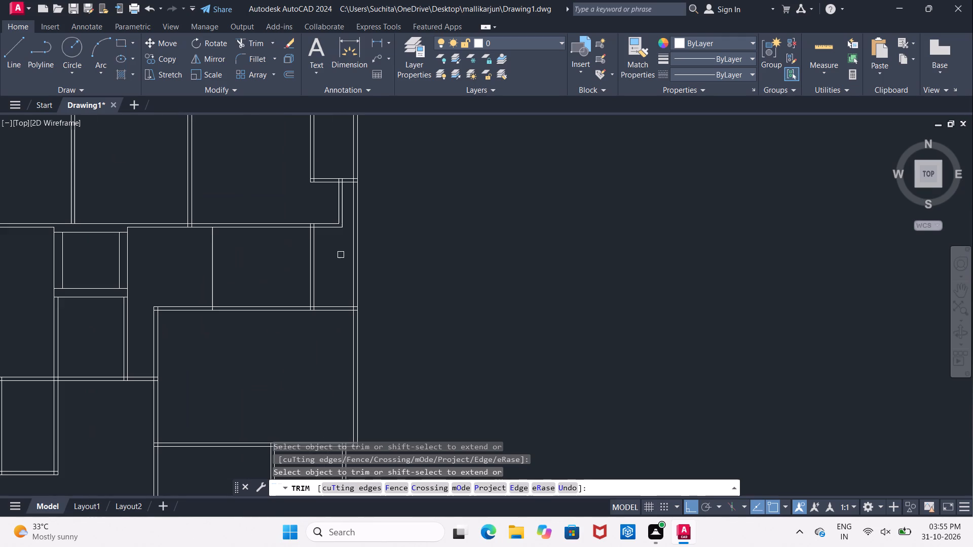
scroll(341, 255, up, 1)
drag(338, 256, 344, 256)
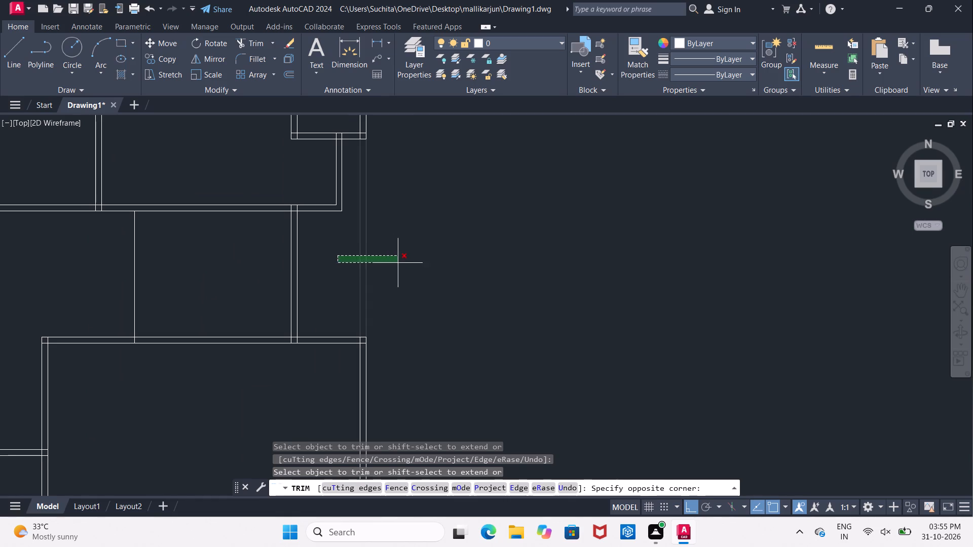
click(398, 263)
Offset the west line of the large southwest room's east wall 4' west into the room.
scroll(399, 263, down, 4)
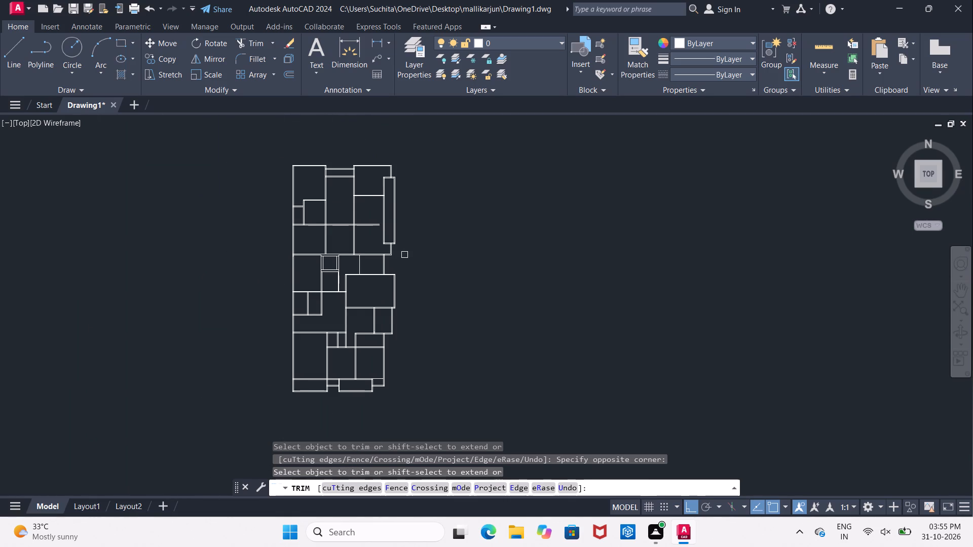
scroll(405, 263, down, 2)
scroll(351, 341, up, 4)
middle_drag(424, 188, 346, 280)
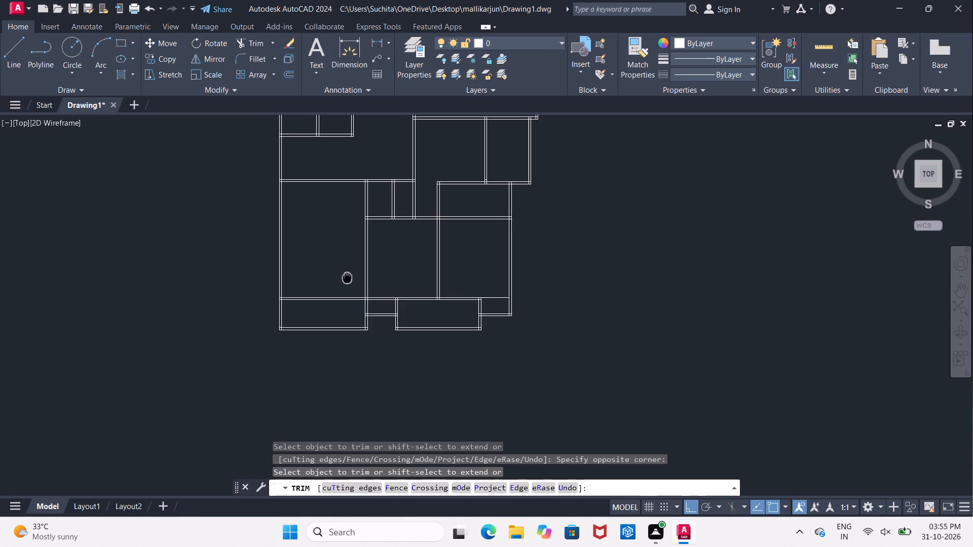
middle_drag(346, 280, 342, 284)
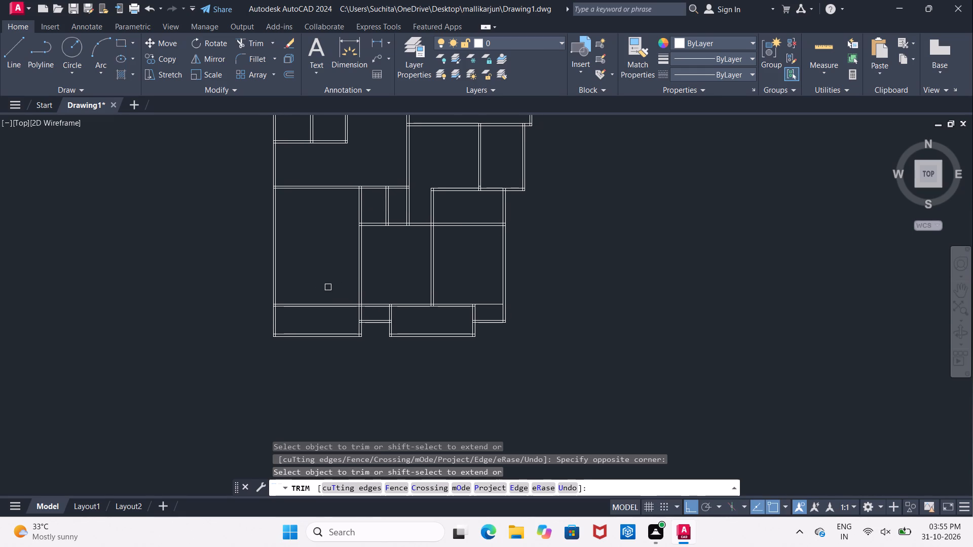
scroll(333, 287, up, 1)
middle_drag(333, 287, 338, 330)
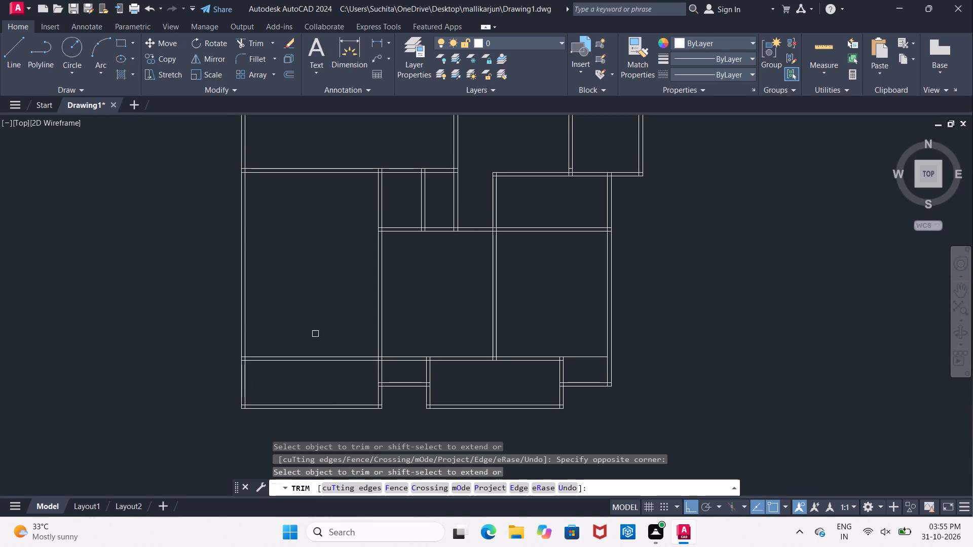
middle_drag(315, 298, 320, 386)
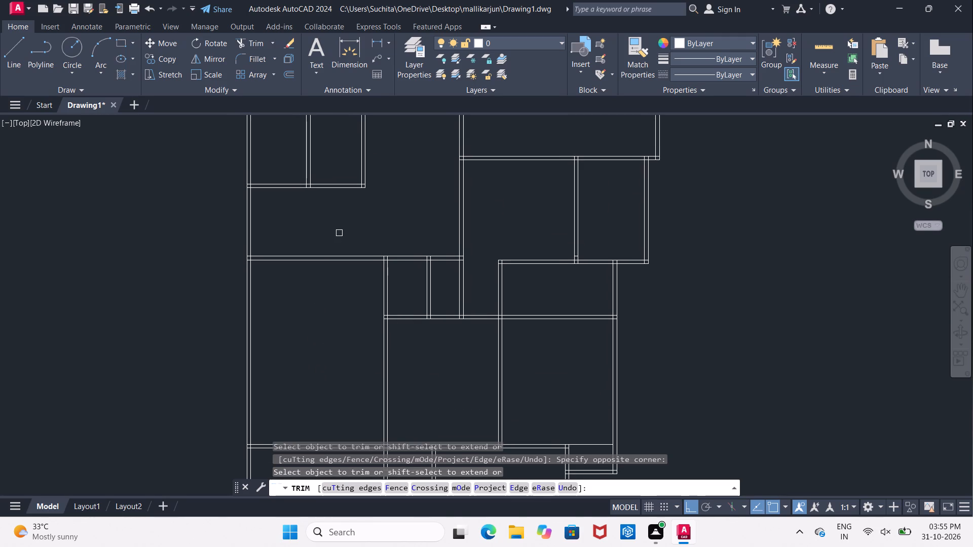
scroll(358, 250, up, 2)
key(Escape)
key(Escape)
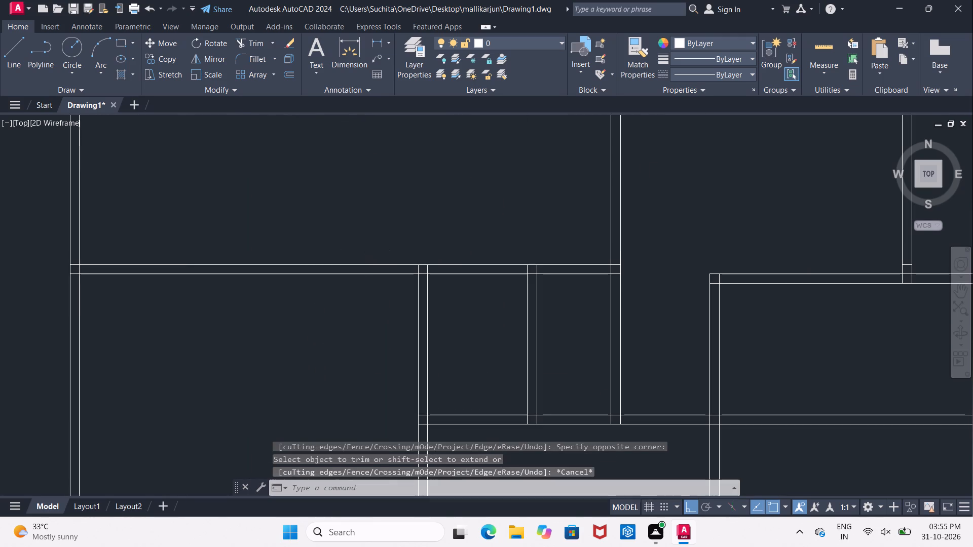
key(o)
key(Return)
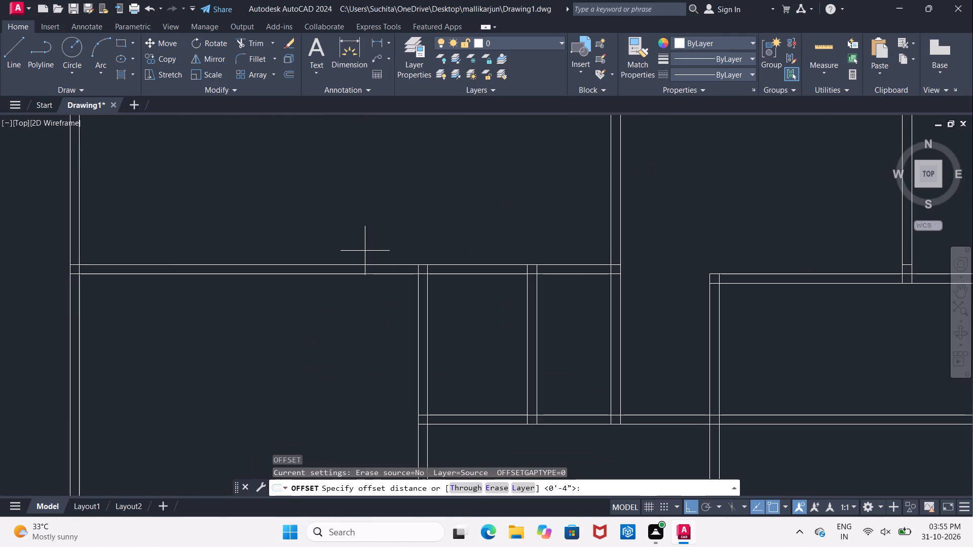
text(4')
key(Return)
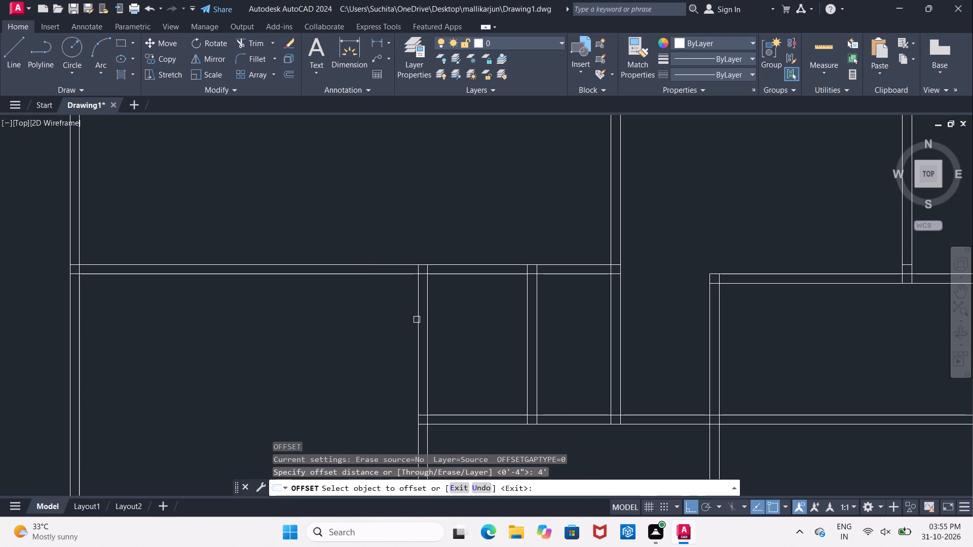
click(417, 320)
click(336, 328)
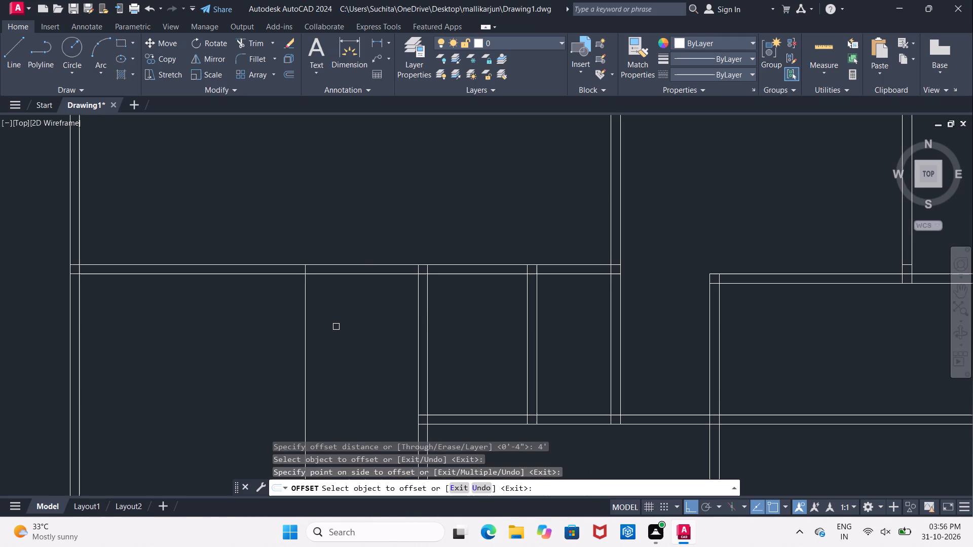
key(Return)
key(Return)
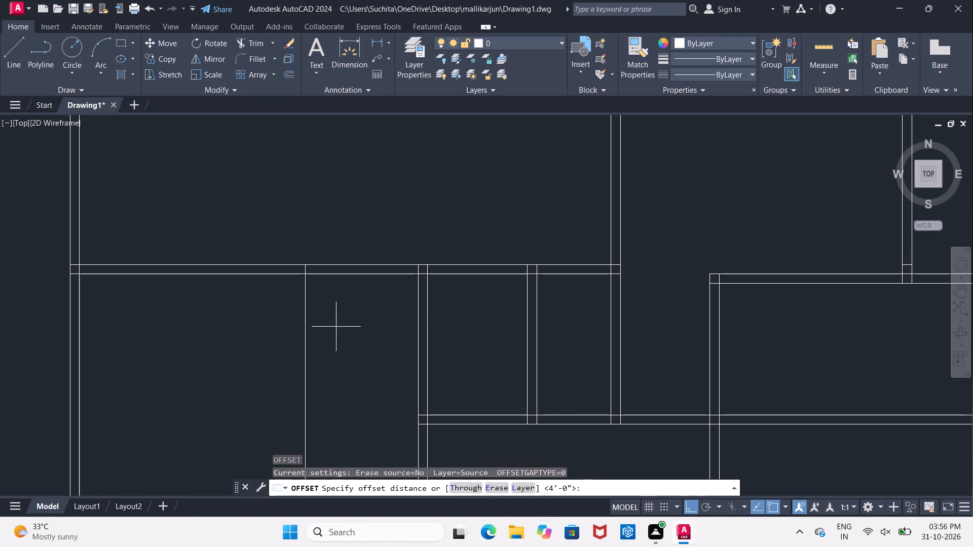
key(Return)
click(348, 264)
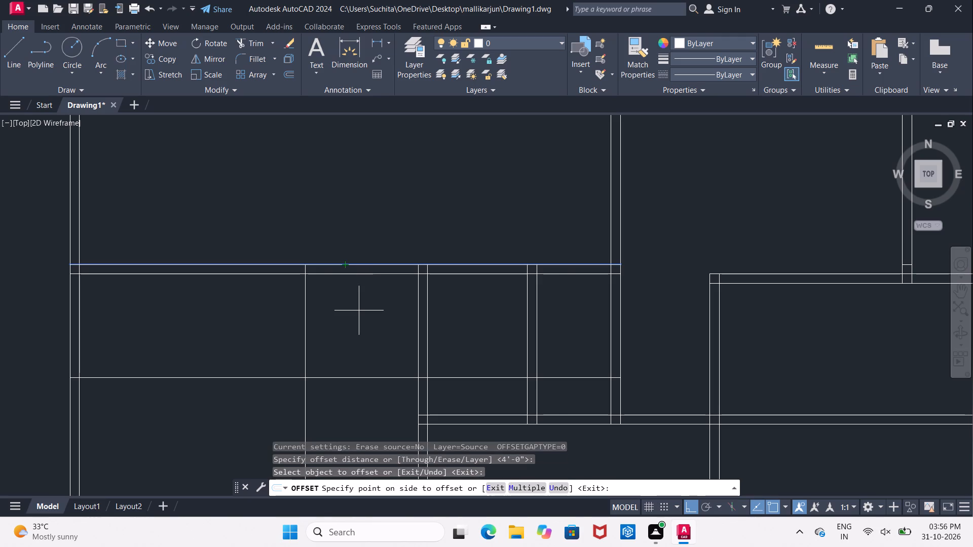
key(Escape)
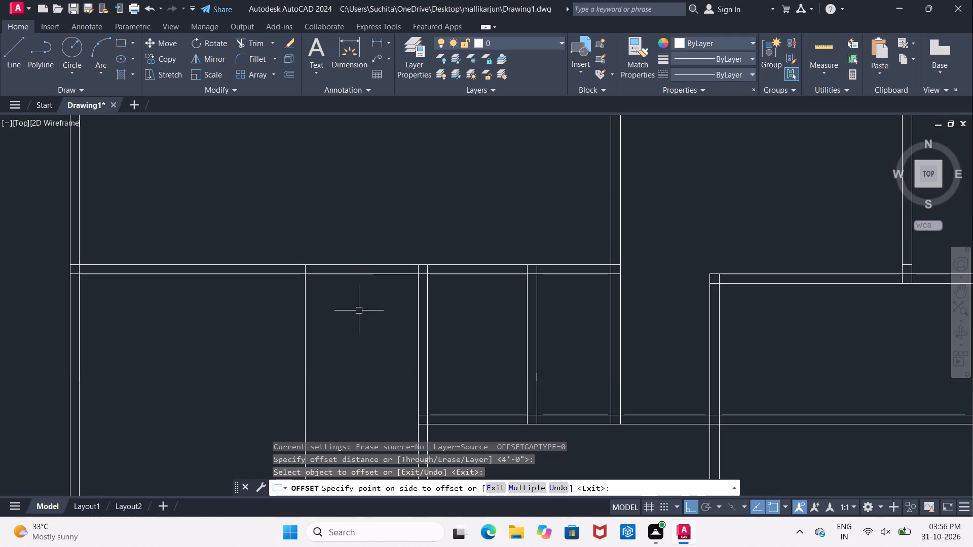
Offset the north line of the southwest room's north wall 3' to the south.
key(o)
key(Return)
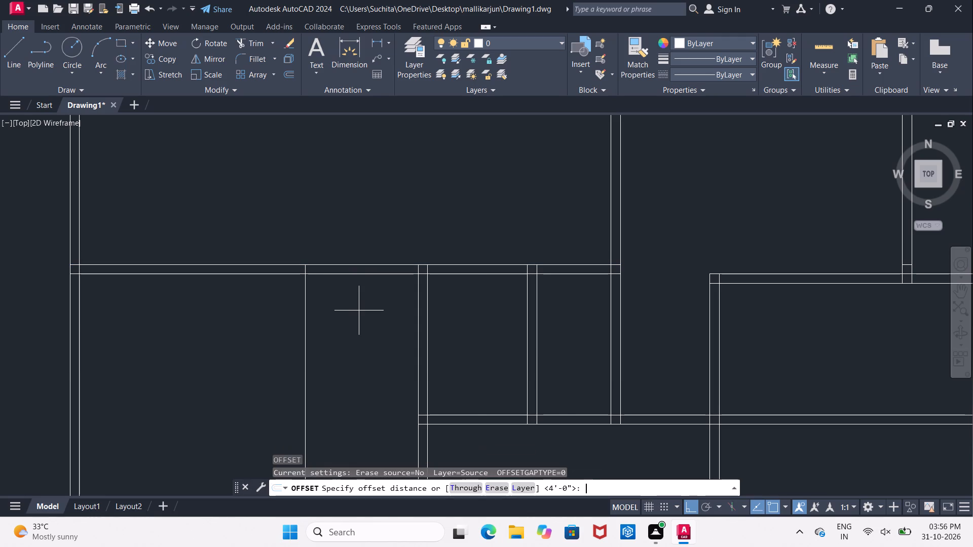
text(3')
key(Return)
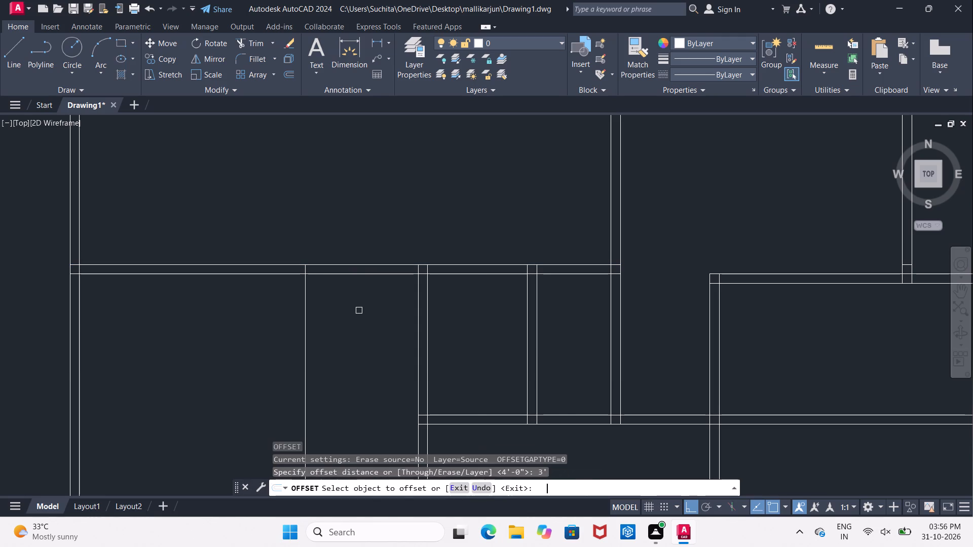
click(346, 263)
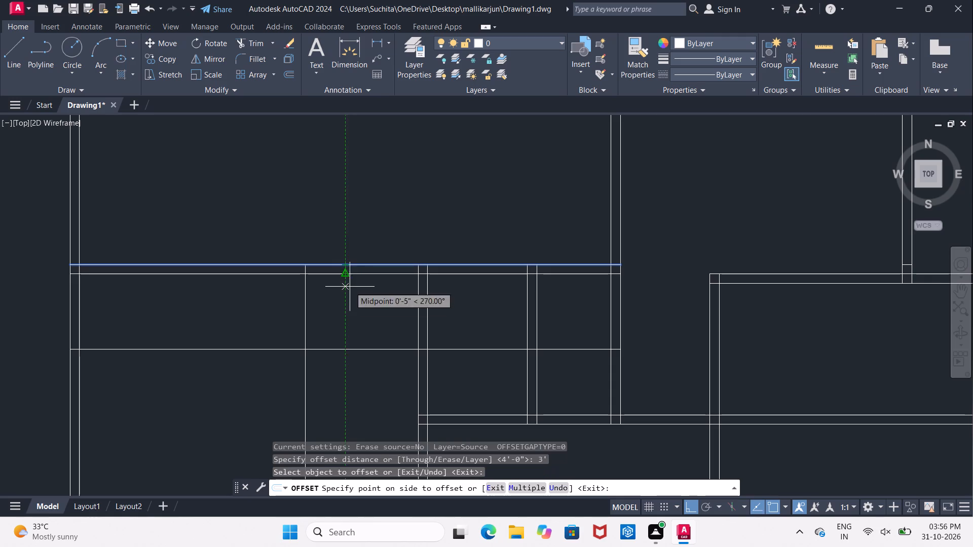
click(355, 303)
scroll(401, 302, up, 2)
middle_drag(412, 301, 348, 304)
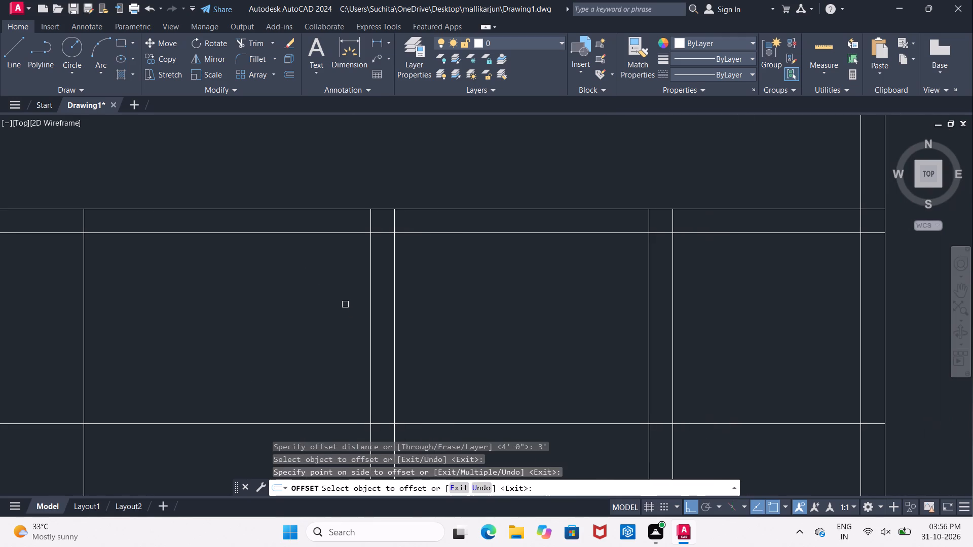
key(Escape)
Offset the west line of the southwest room's east wall 1" west, and offset the resulting line another 1" west.
key(o)
key(Return)
text(1")
key(Return)
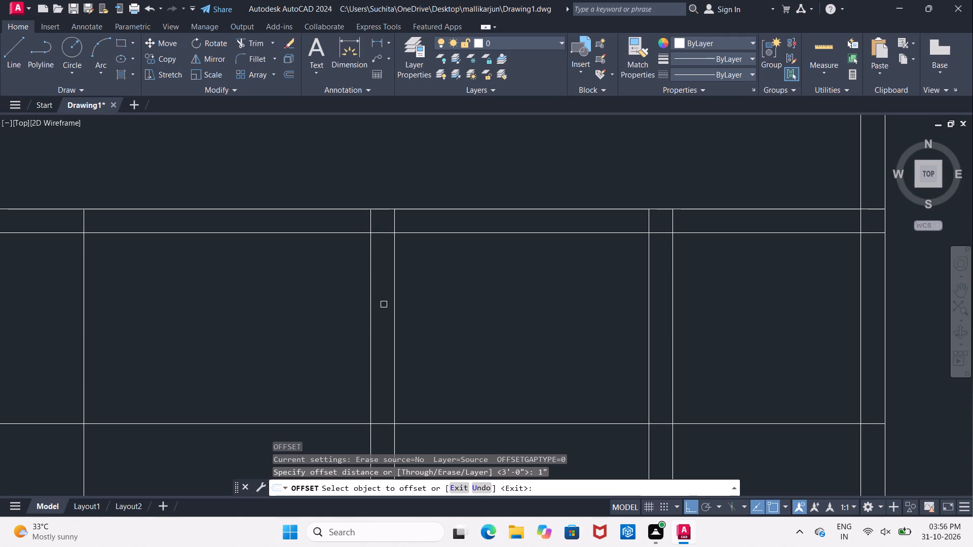
click(368, 310)
click(324, 307)
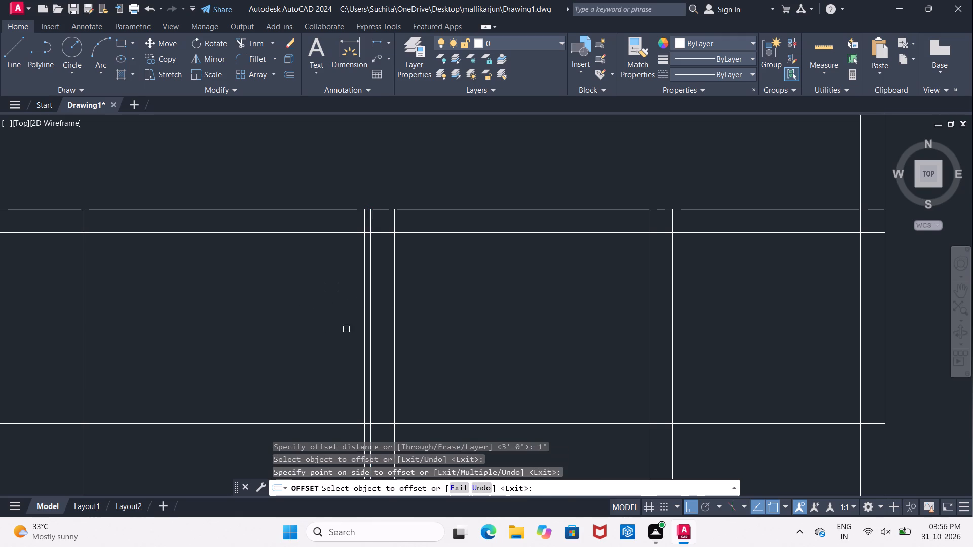
click(362, 332)
click(318, 328)
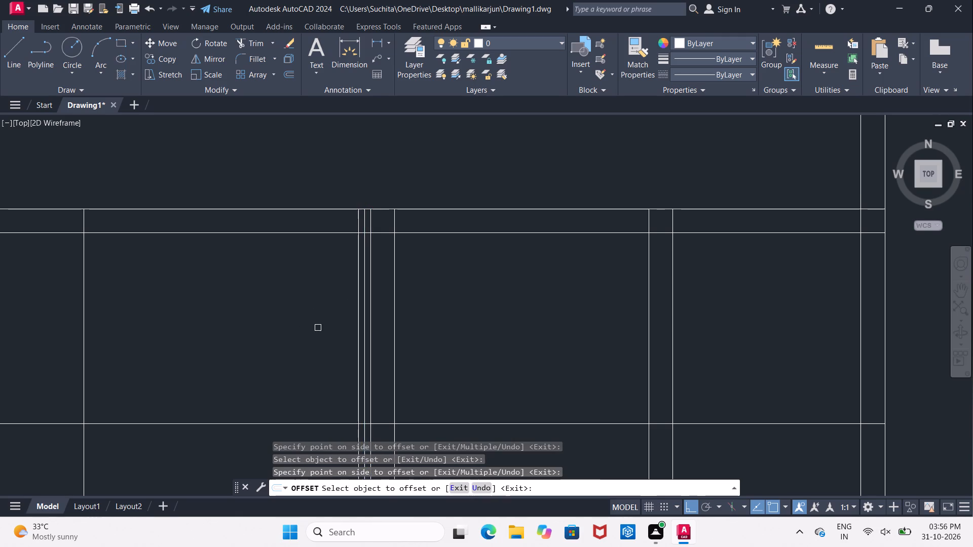
middle_drag(308, 366, 308, 251)
key(Escape)
key(Escape)
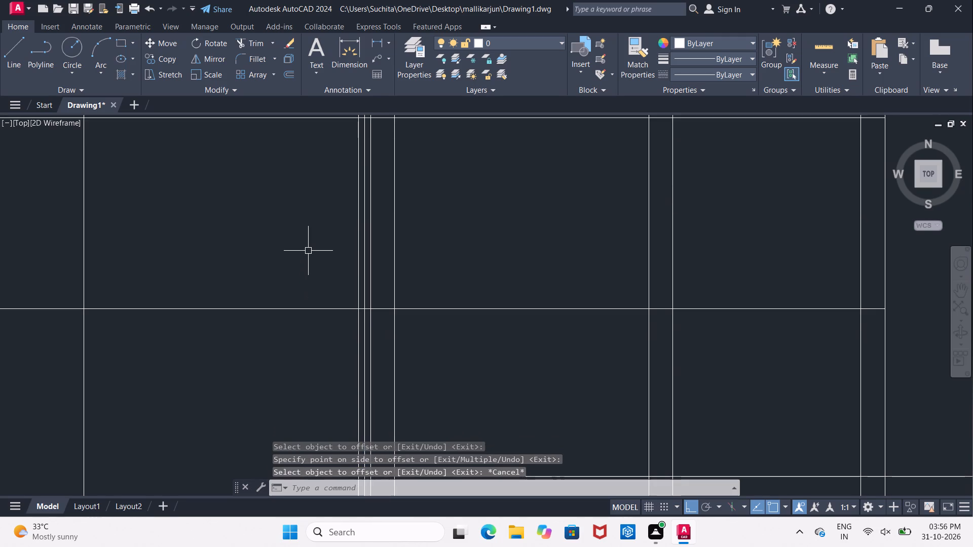
Trim both 1" offset lines south of the 3' line, and the 3' line between them and the east wall, using all objects as cutting edges.
text(TR)
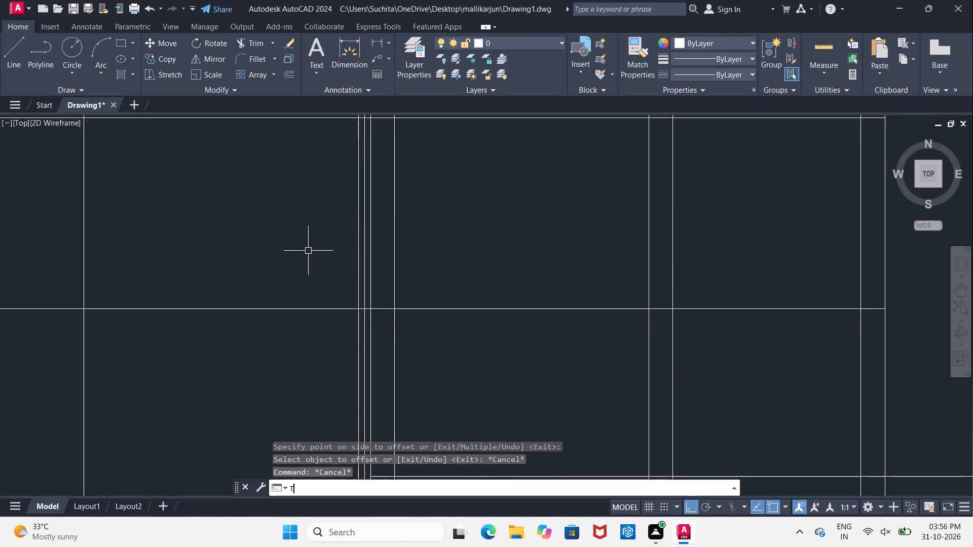
key(space)
key(space)
middle_drag(172, 353, 166, 309)
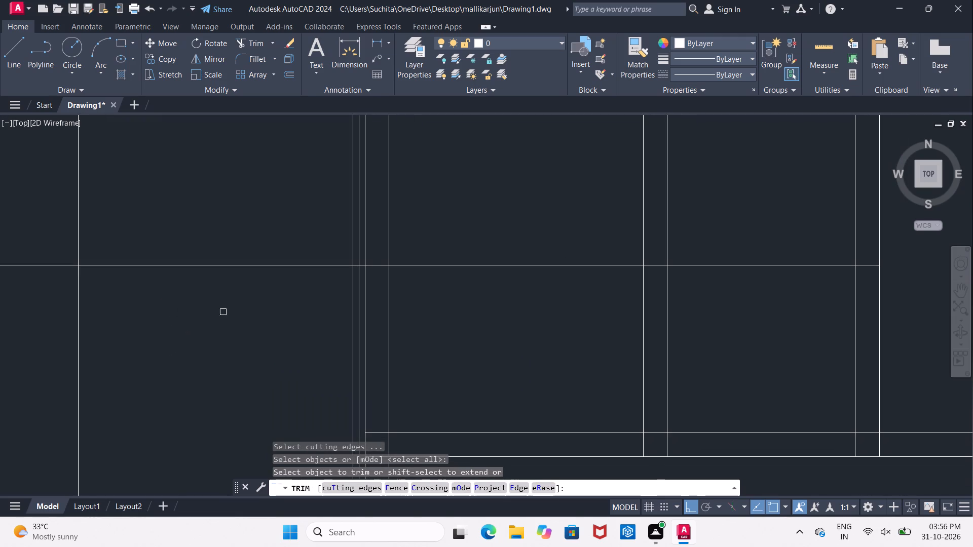
click(352, 324)
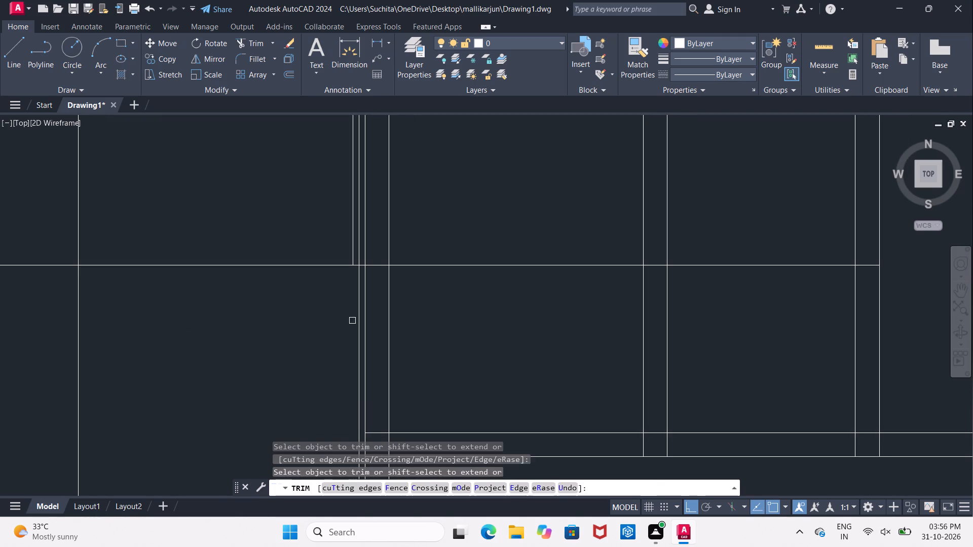
click(356, 303)
scroll(362, 261, up, 3)
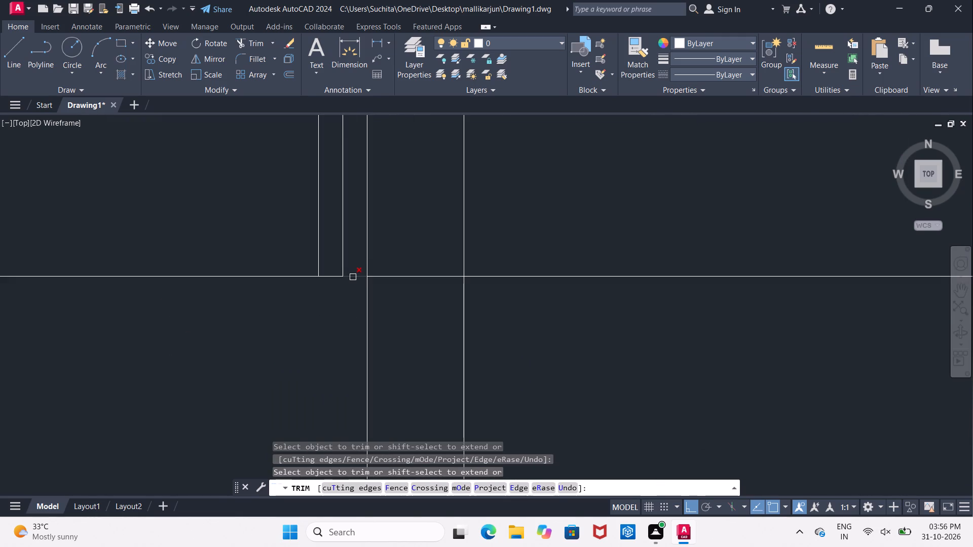
click(353, 278)
scroll(336, 339, down, 5)
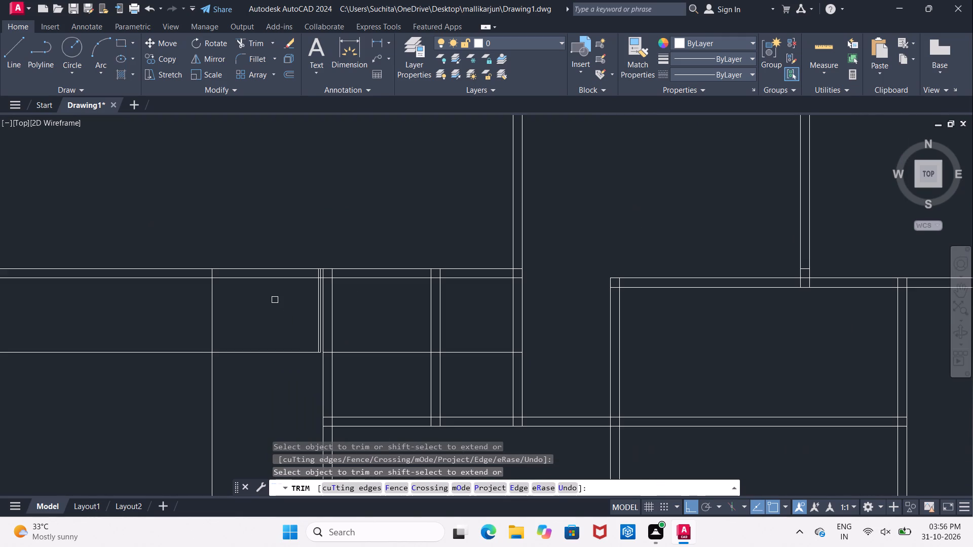
Trim both 1" offset lines where they cross the thickness of the southwest room's north wall.
scroll(275, 296, up, 1)
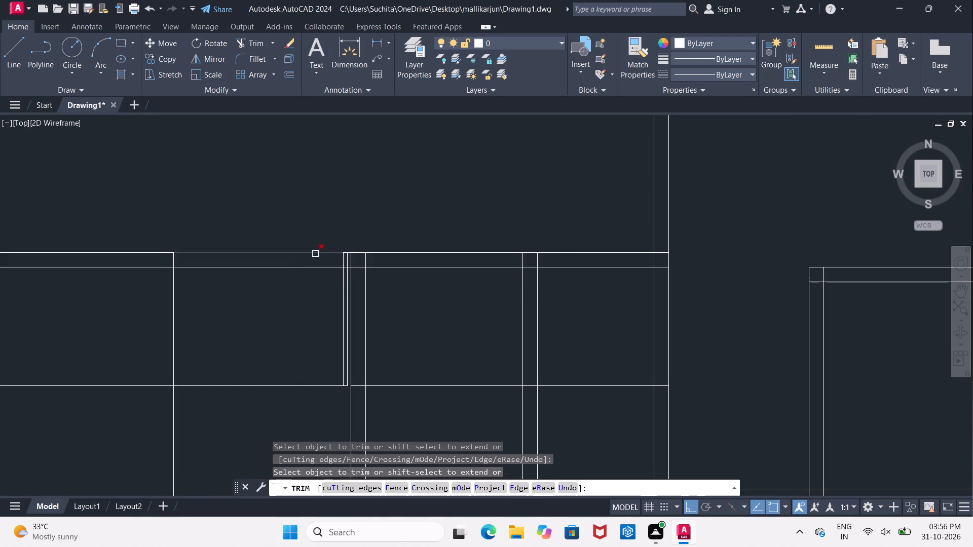
scroll(347, 261, up, 4)
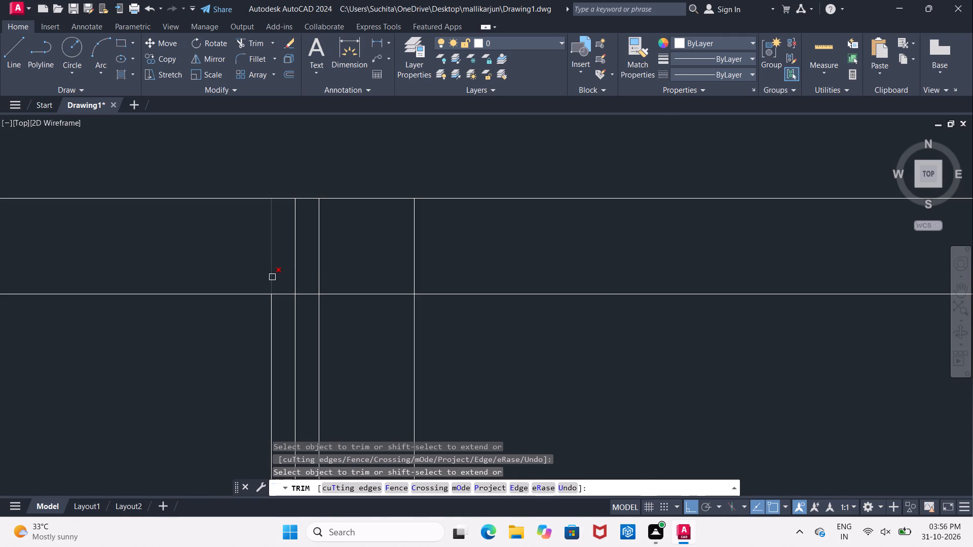
click(272, 277)
click(295, 276)
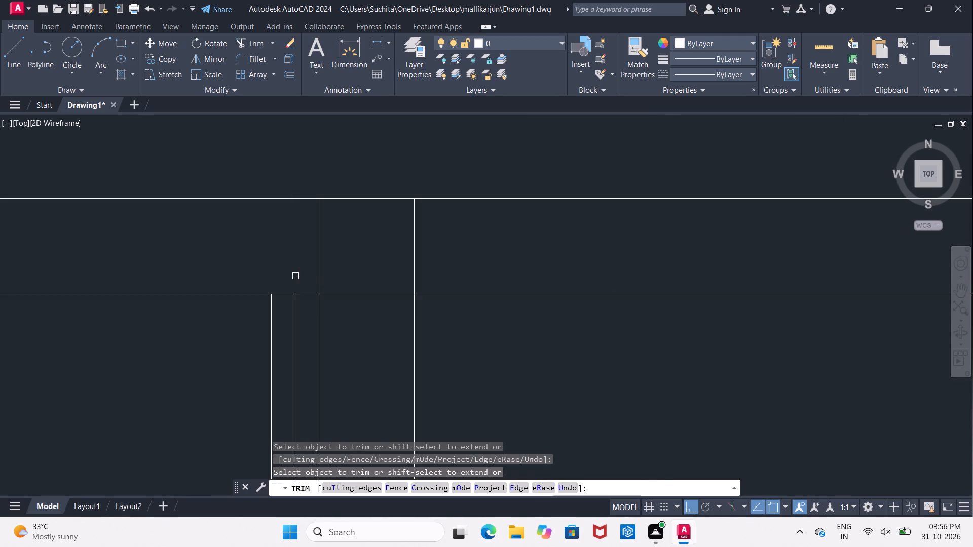
Trim both north wall lines and the 3' line between the 4' offset line and the door leaf, plus the 4' line south of the wall opening.
scroll(295, 276, down, 3)
middle_drag(232, 322, 314, 251)
click(227, 164)
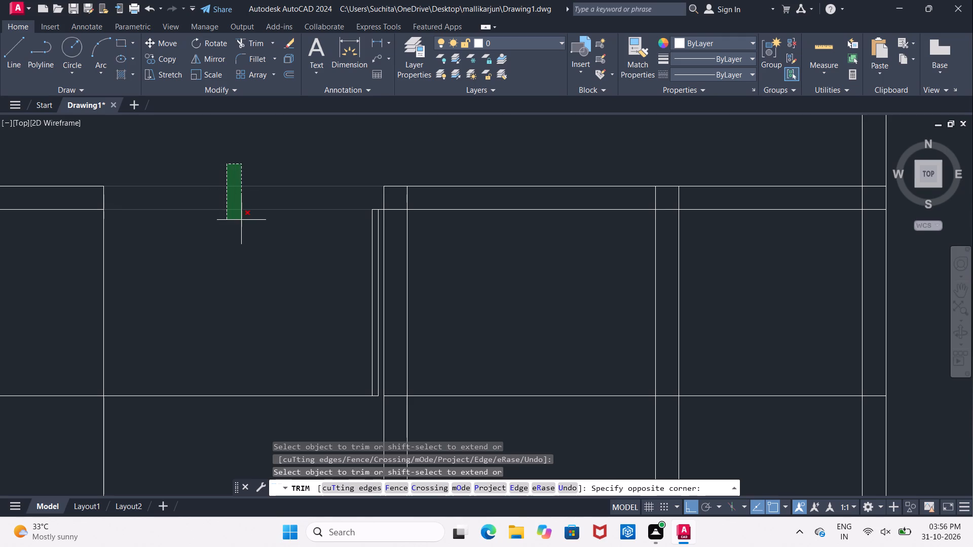
middle_drag(279, 351, 282, 302)
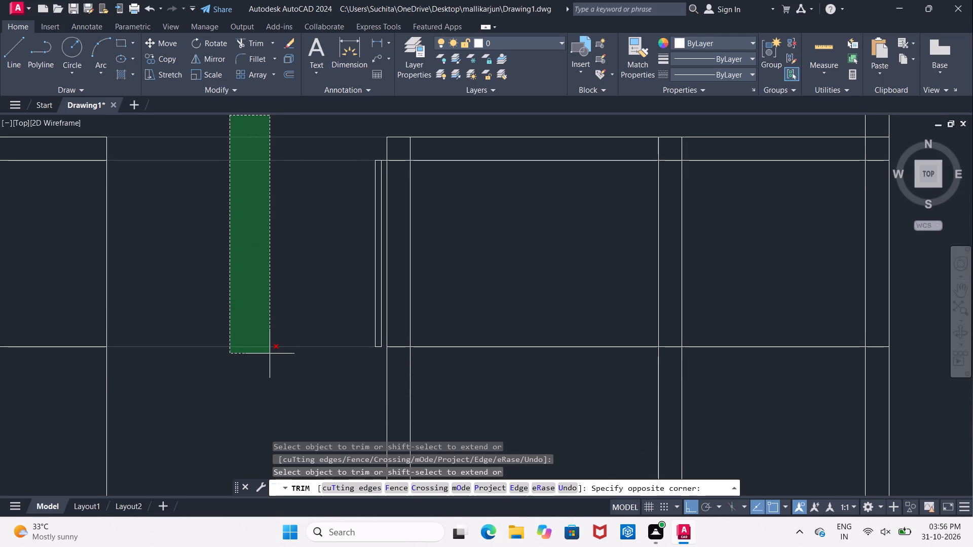
click(270, 354)
click(108, 257)
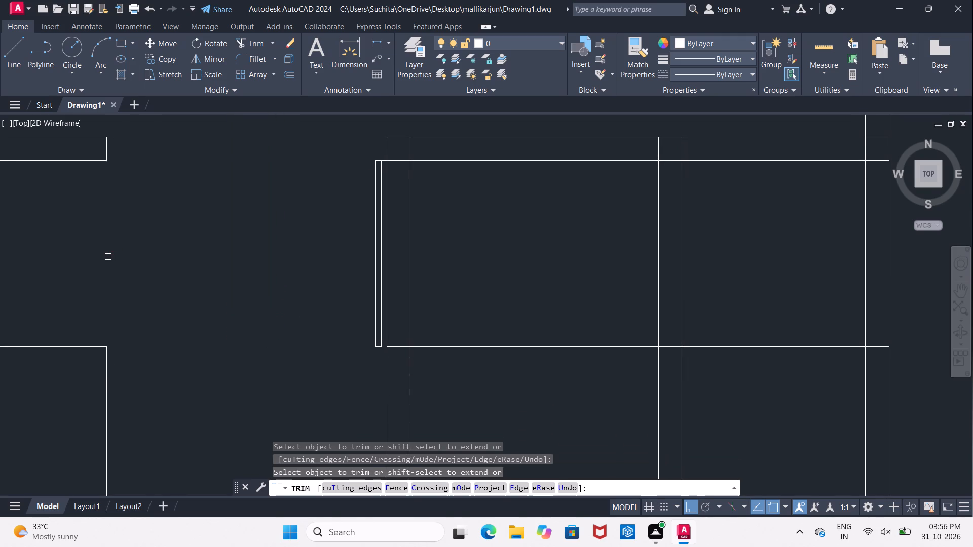
middle_drag(240, 338, 420, 339)
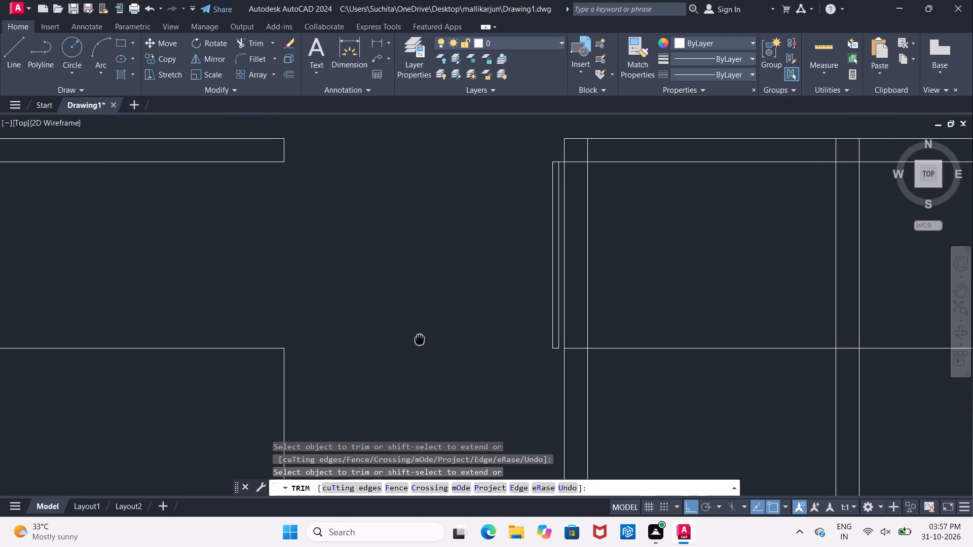
middle_drag(420, 339, 417, 339)
key(Escape)
Select the leftover parts of the 3' and 4' offset lines that meet at a corner inside the southwest room.
click(244, 347)
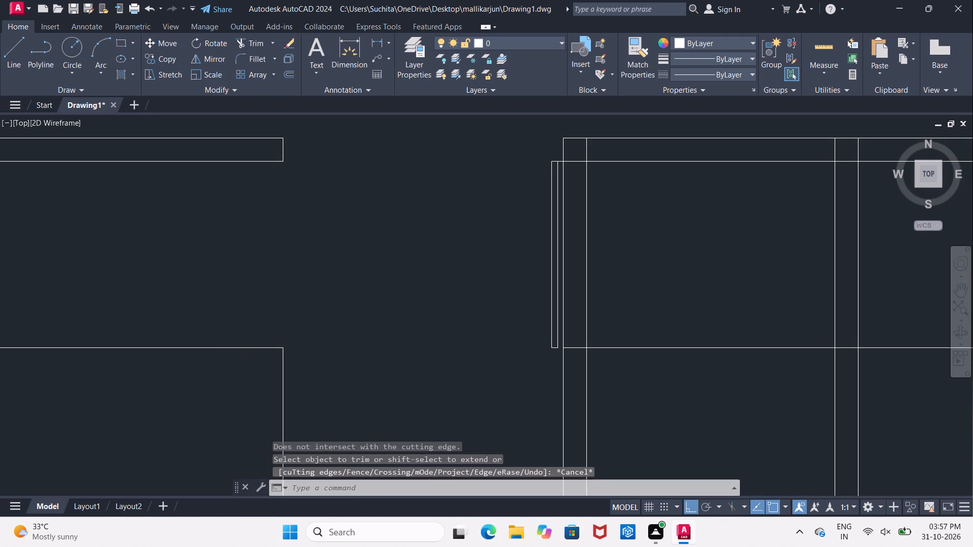
click(279, 376)
drag(283, 378, 285, 383)
click(281, 375)
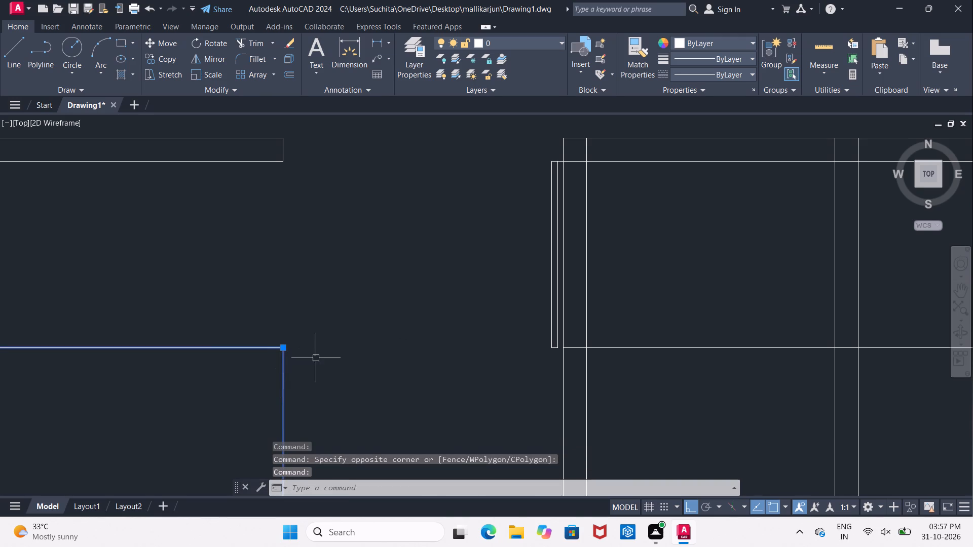
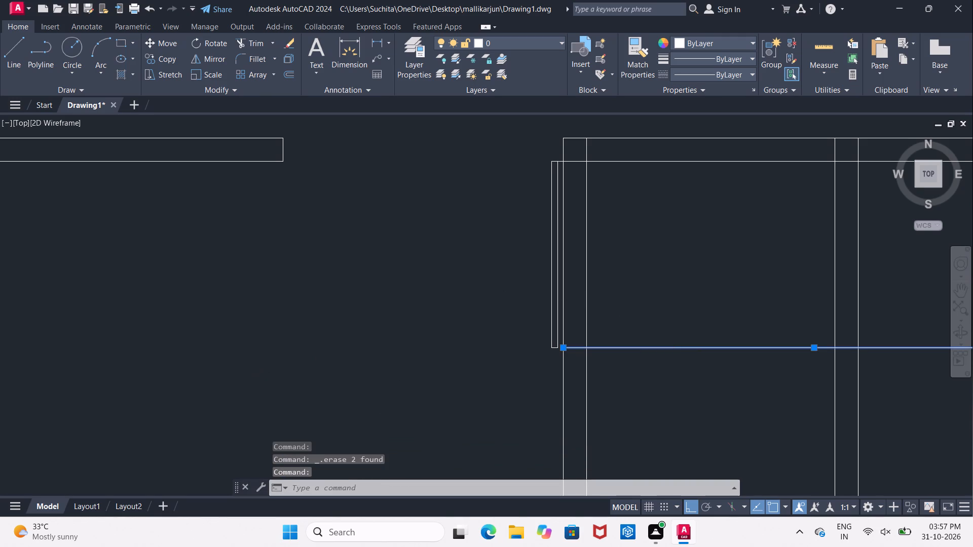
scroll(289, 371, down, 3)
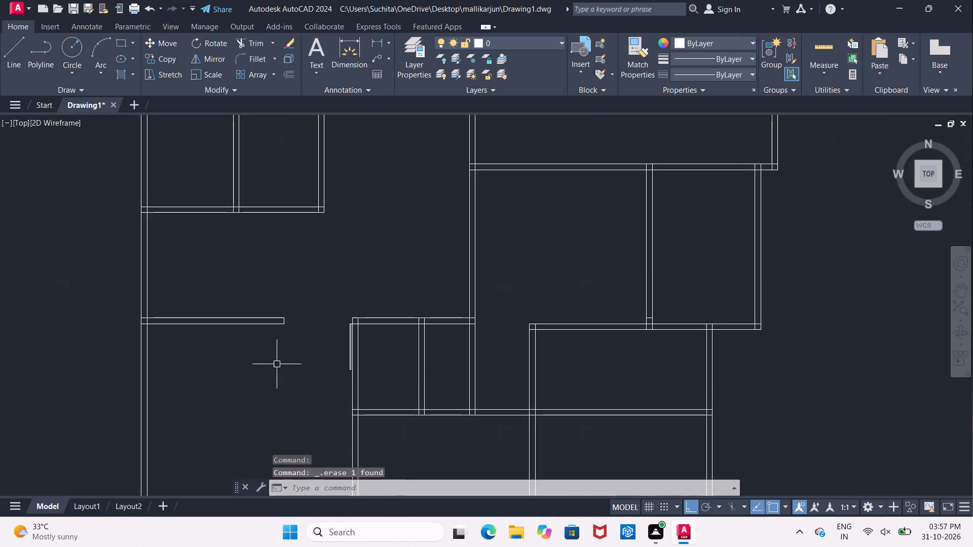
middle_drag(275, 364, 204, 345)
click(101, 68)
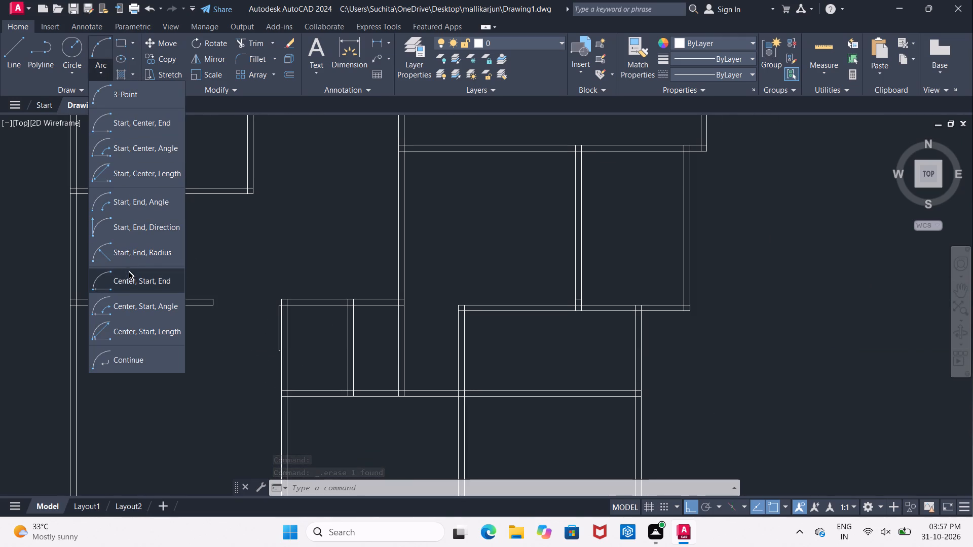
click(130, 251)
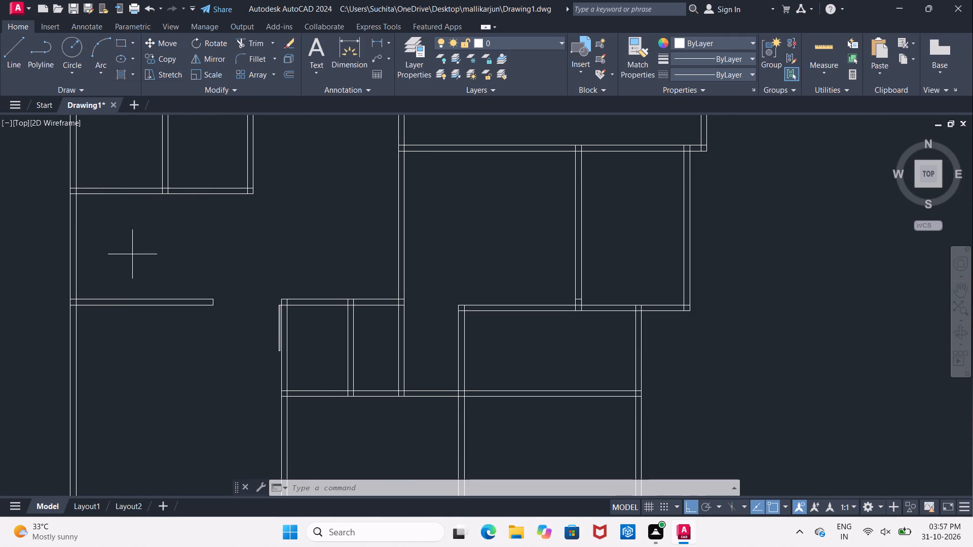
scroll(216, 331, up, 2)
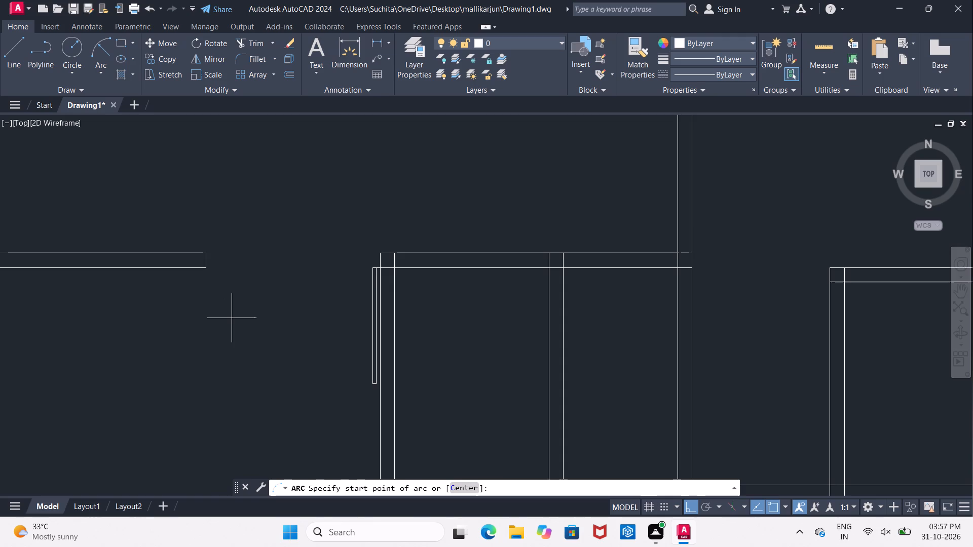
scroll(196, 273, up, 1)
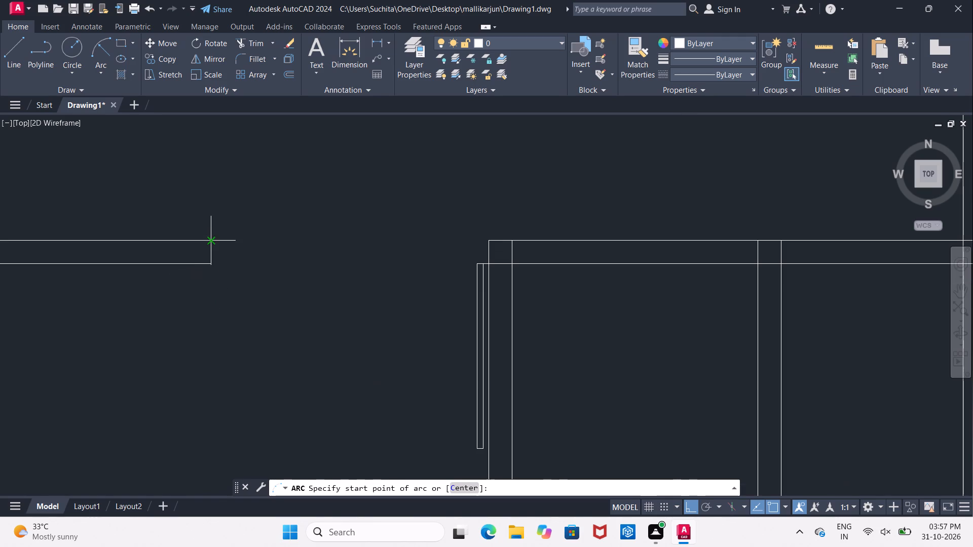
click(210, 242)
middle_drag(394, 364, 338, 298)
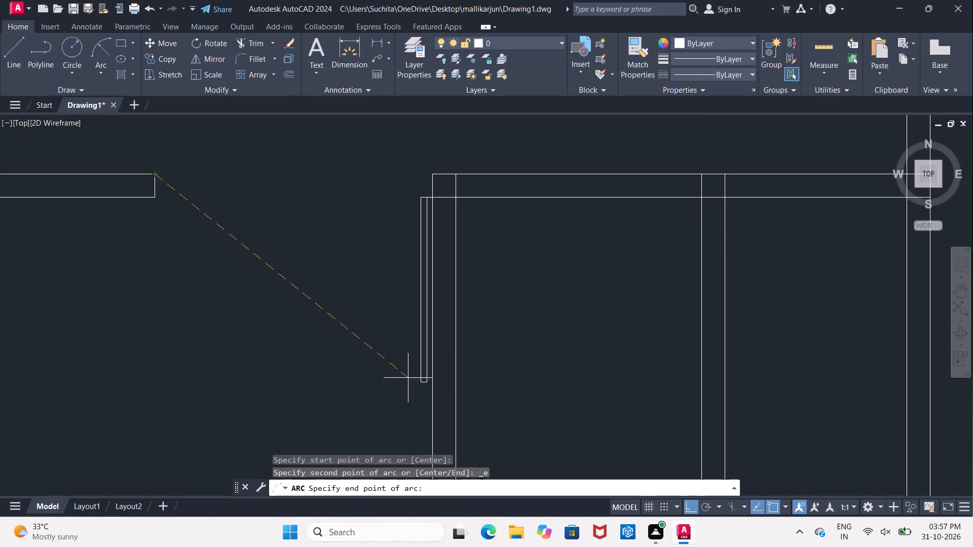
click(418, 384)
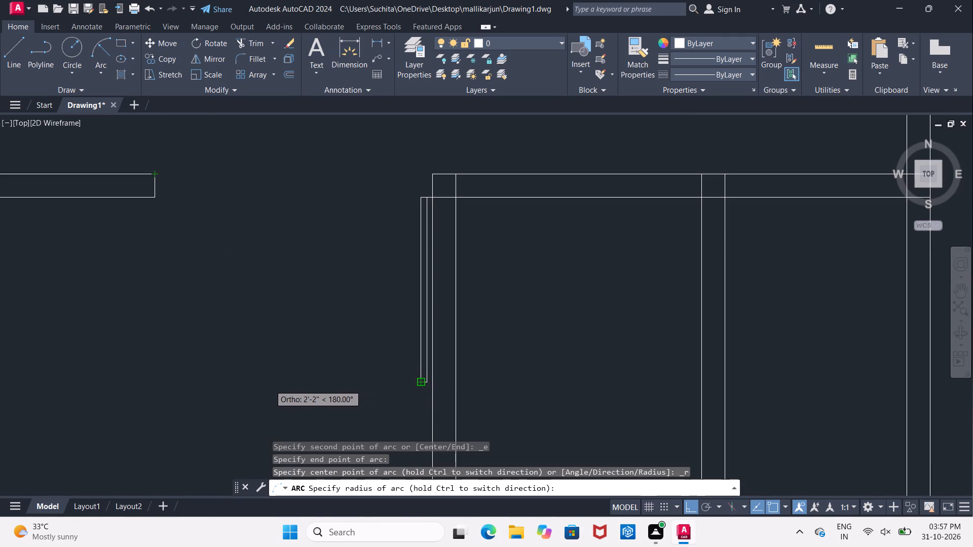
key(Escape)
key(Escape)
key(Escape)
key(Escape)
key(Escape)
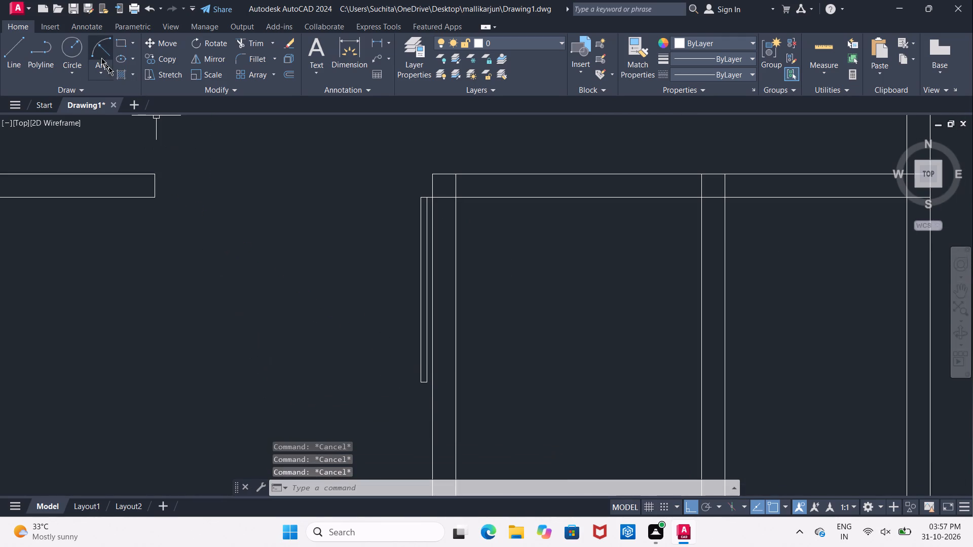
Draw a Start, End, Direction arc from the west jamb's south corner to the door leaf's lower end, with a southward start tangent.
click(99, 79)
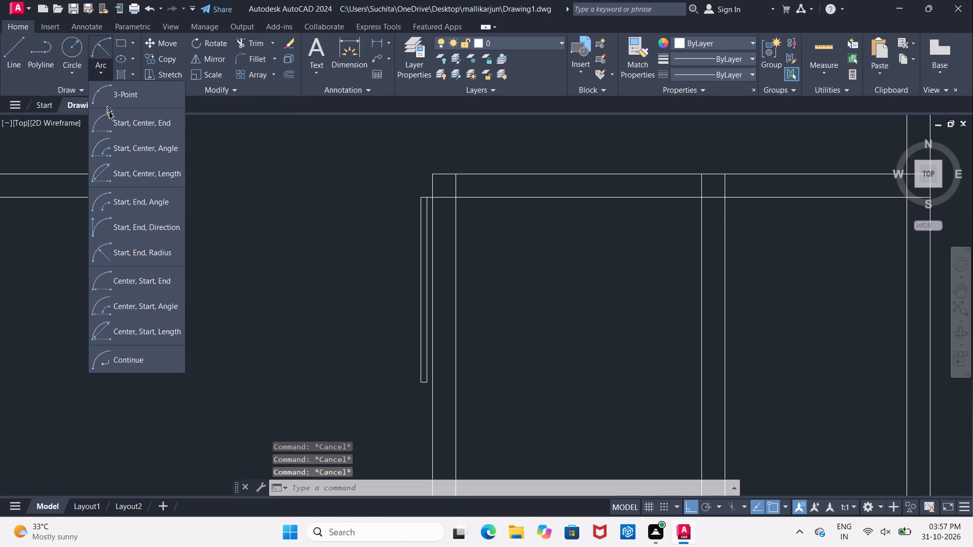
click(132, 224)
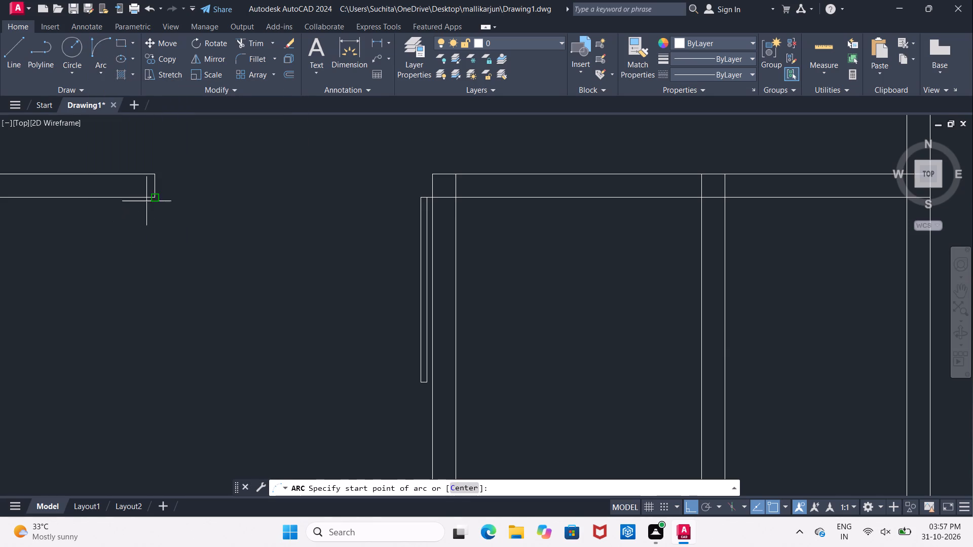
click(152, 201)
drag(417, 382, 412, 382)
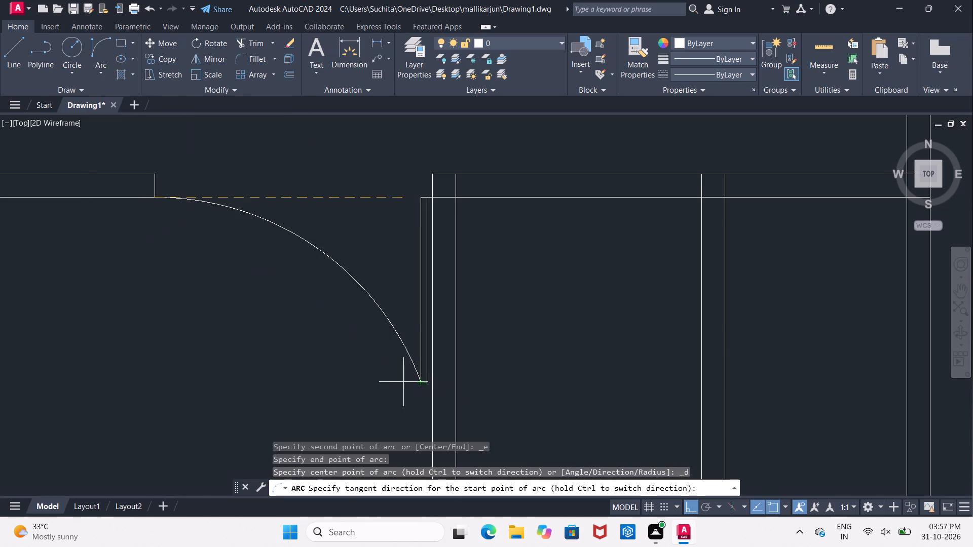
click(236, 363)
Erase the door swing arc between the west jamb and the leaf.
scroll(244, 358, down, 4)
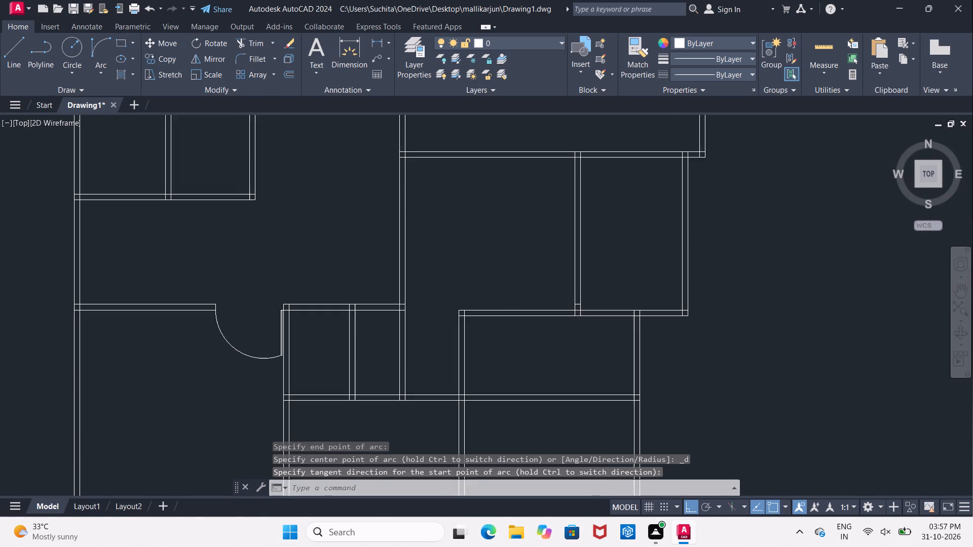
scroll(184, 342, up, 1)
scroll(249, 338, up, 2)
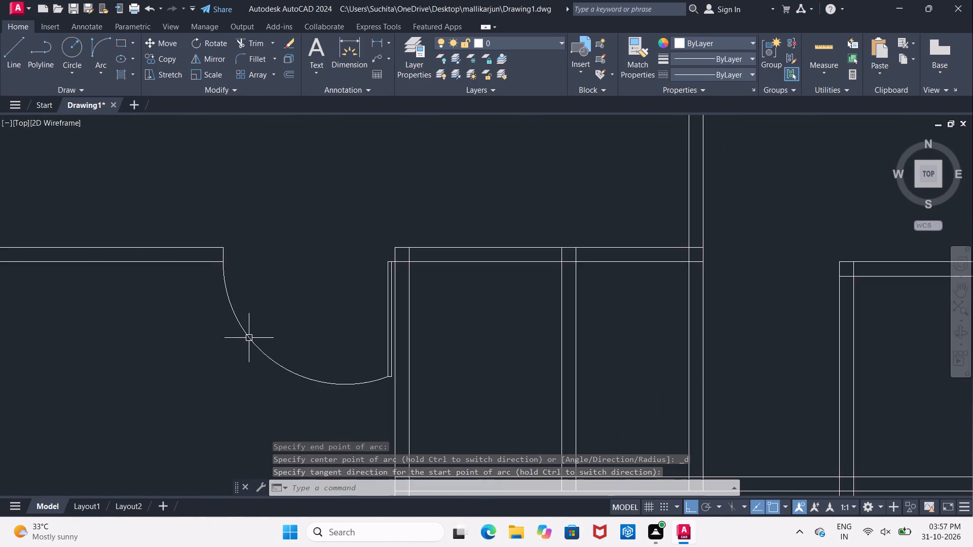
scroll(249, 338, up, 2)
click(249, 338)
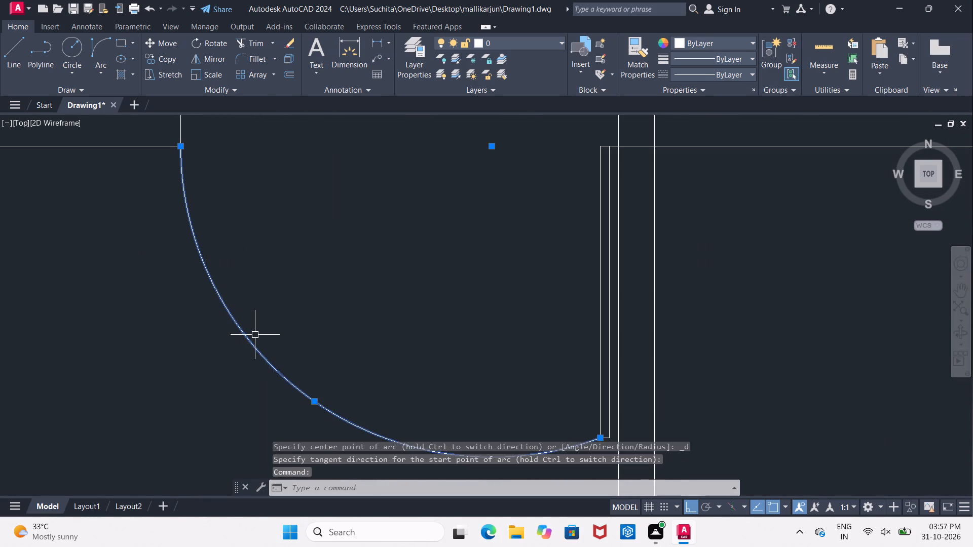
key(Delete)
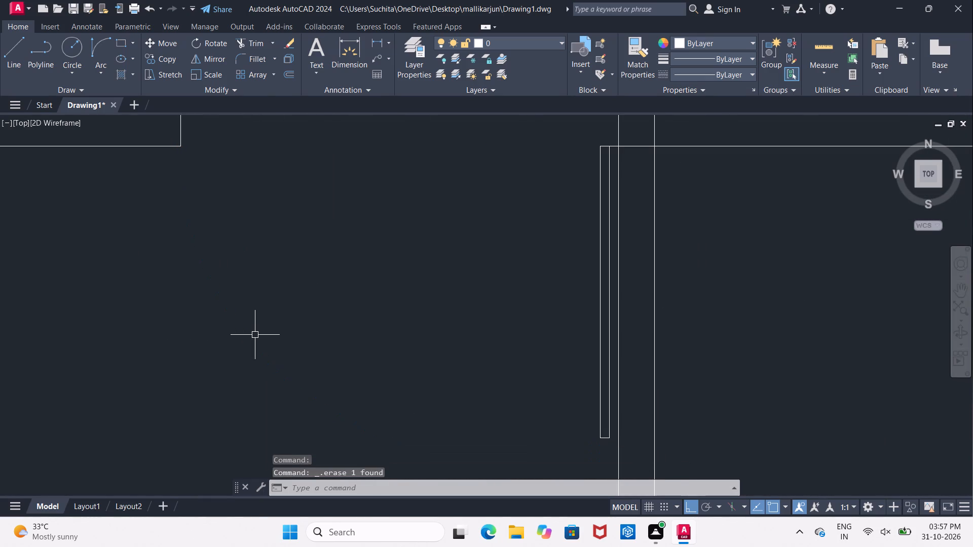
Offset the west face line of the southwest room's east wall 3' westward across the door opening.
key(o)
key(Return)
text(3')
key(Return)
scroll(473, 314, down, 1)
scroll(570, 196, up, 1)
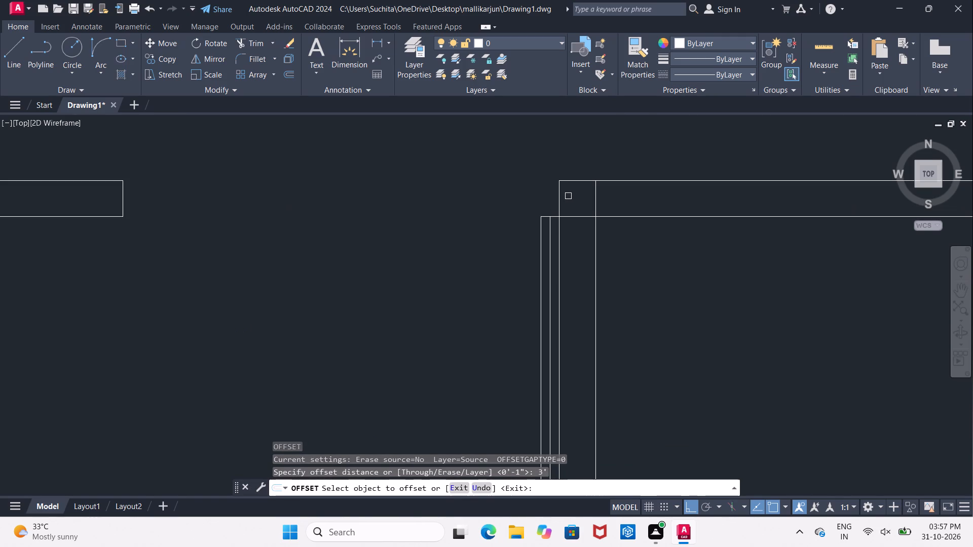
click(557, 199)
drag(310, 238, 300, 238)
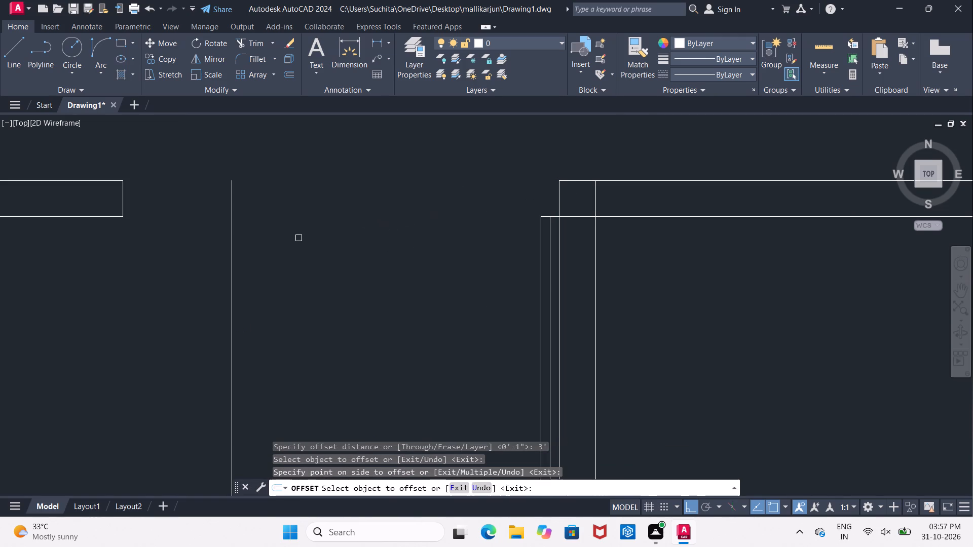
key(Escape)
Extend both lines of the north wall west of the opening to the 3' offset line.
text(ES)
key(Escape)
key(Escape)
key(Escape)
text(EX)
key(space)
key(space)
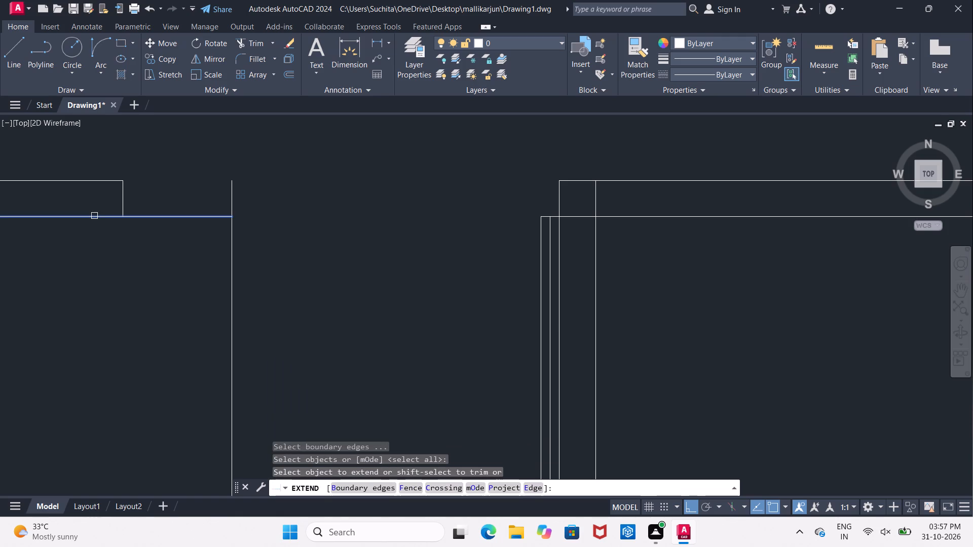
click(94, 216)
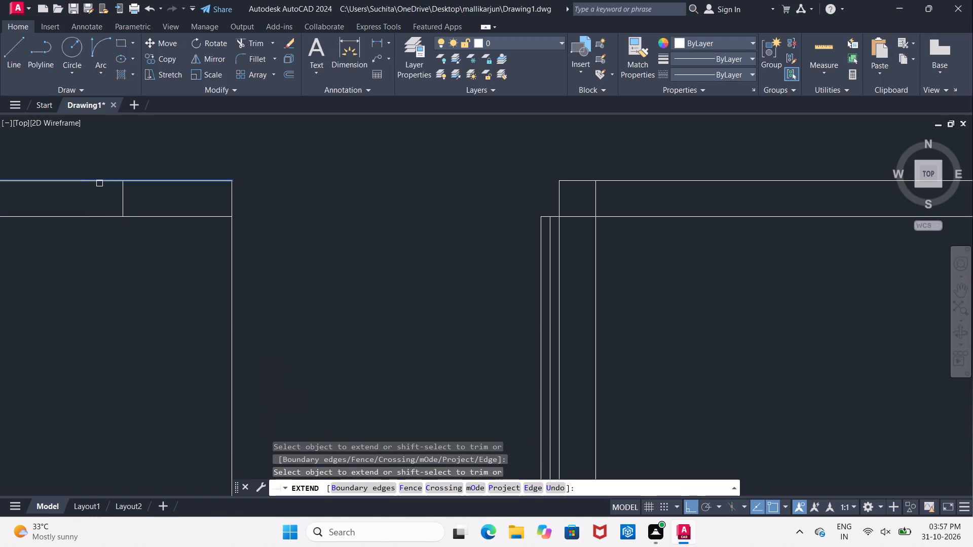
click(99, 183)
key(Escape)
Erase the former jamb line crossing the extended north wall segment.
click(124, 198)
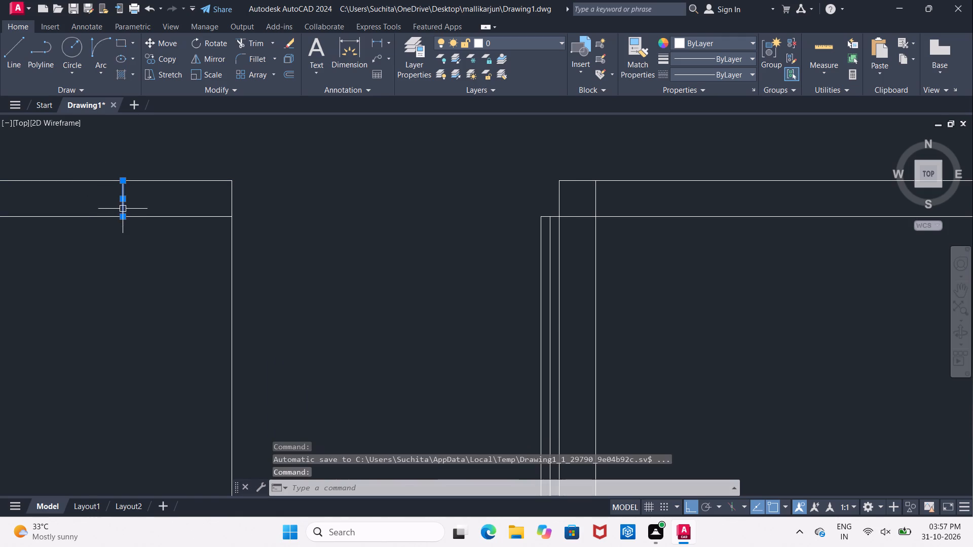
key(Delete)
Trim the 3' offset line south of the north wall, using all objects as cutting edges.
key(t)
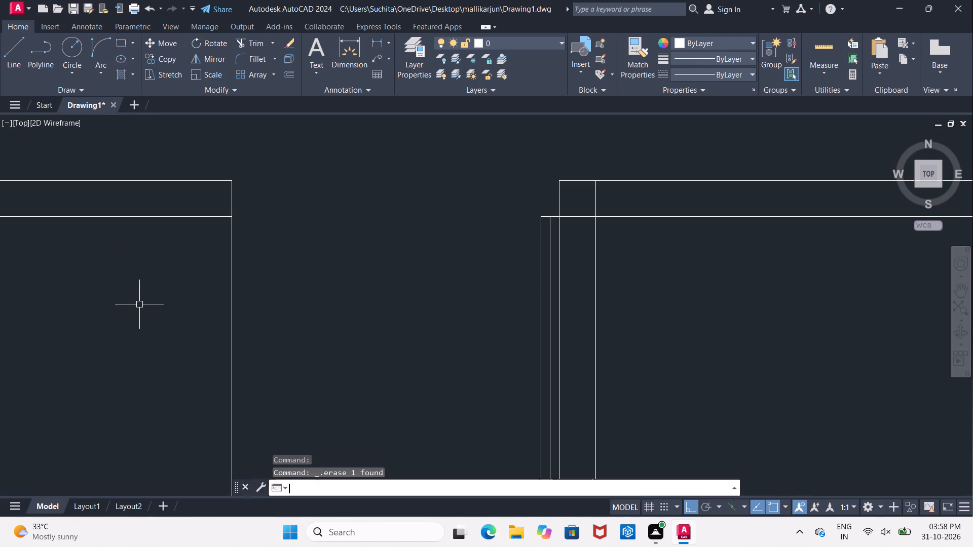
key(r)
key(space)
key(space)
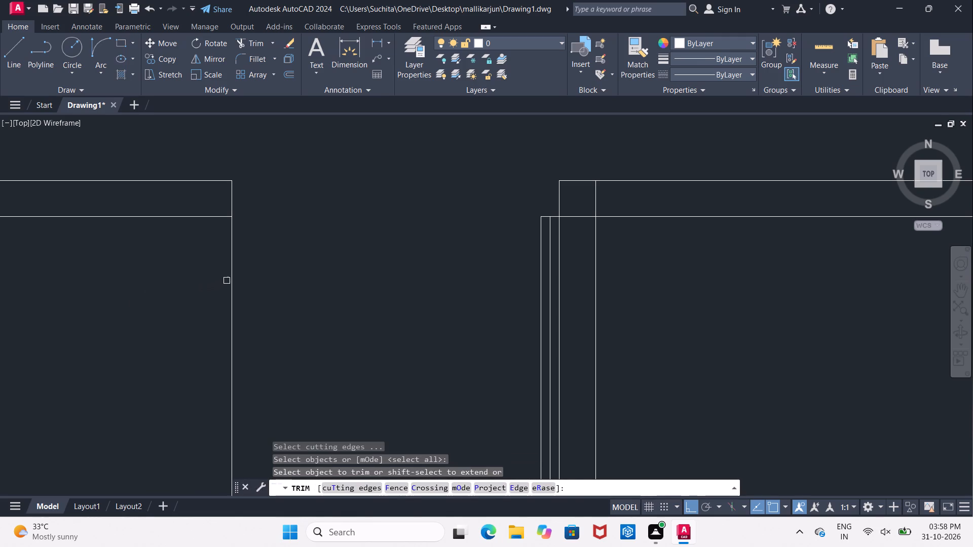
click(230, 276)
key(Escape)
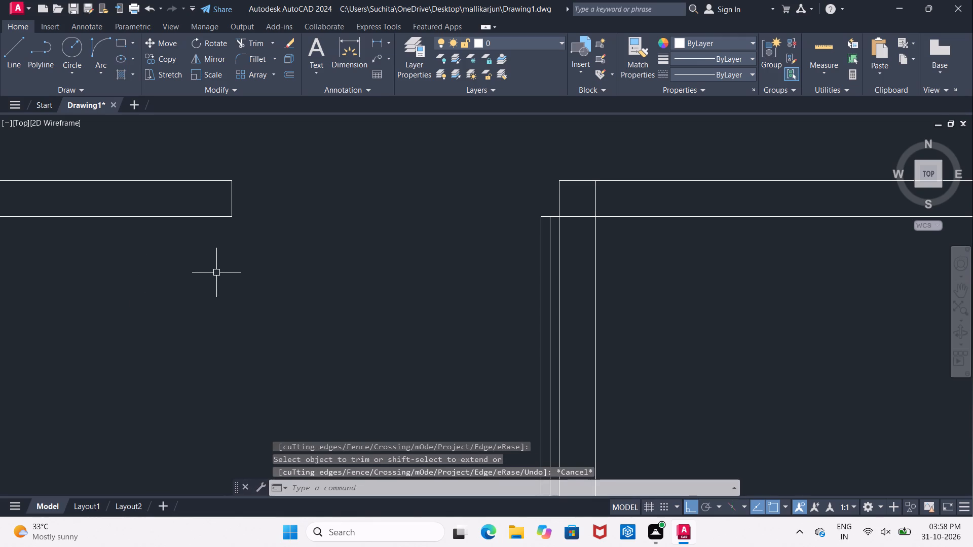
Draw a Start, End, Direction arc from the new west jamb's north corner to the door leaf's lower end, starting southward.
click(108, 54)
click(233, 181)
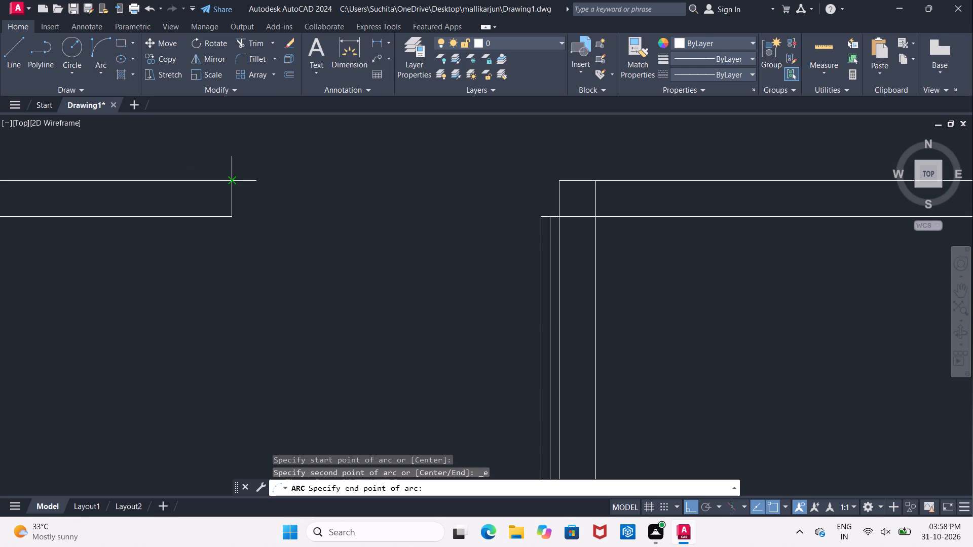
middle_drag(312, 285, 253, 170)
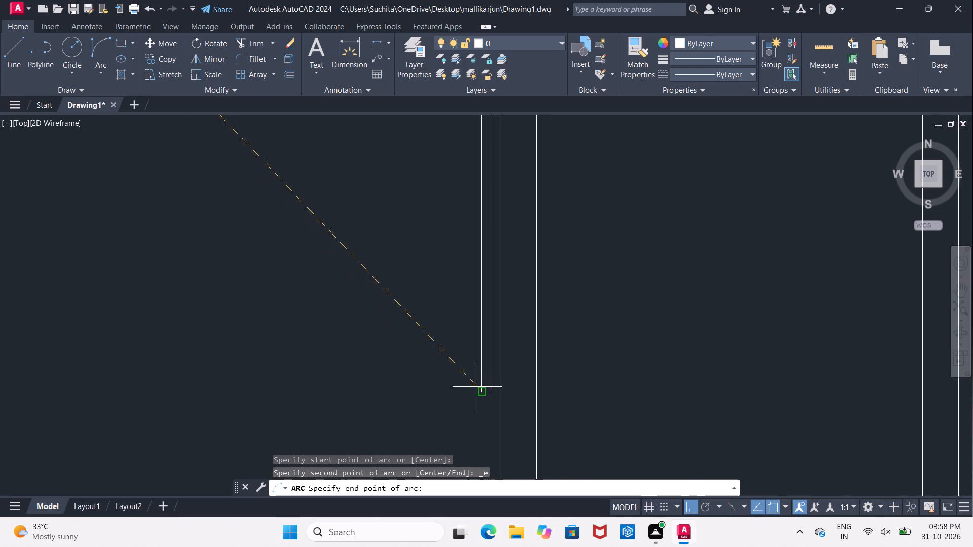
click(479, 389)
click(285, 360)
Stretch the door swing arc's start point from the jamb's north corner to its south corner.
scroll(283, 360, down, 2)
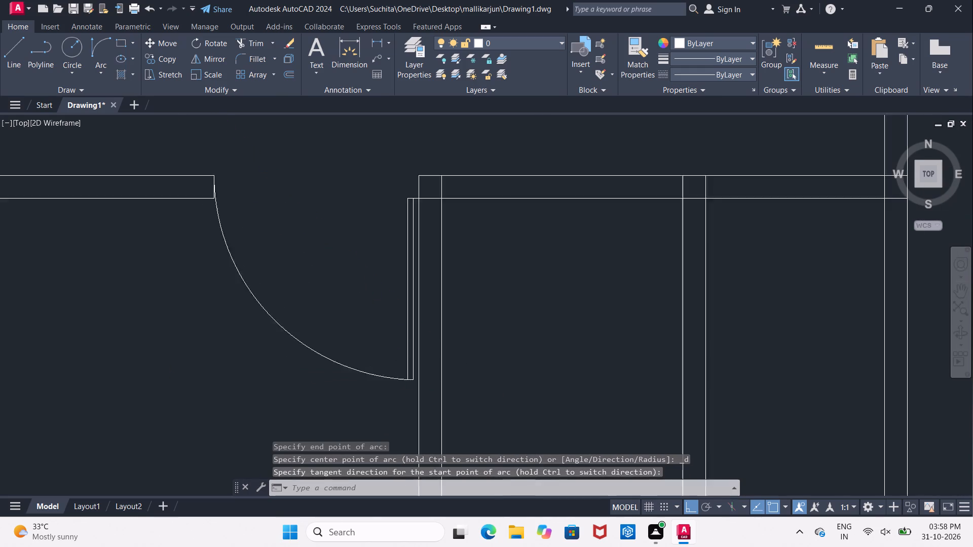
scroll(295, 318, down, 2)
scroll(264, 290, up, 2)
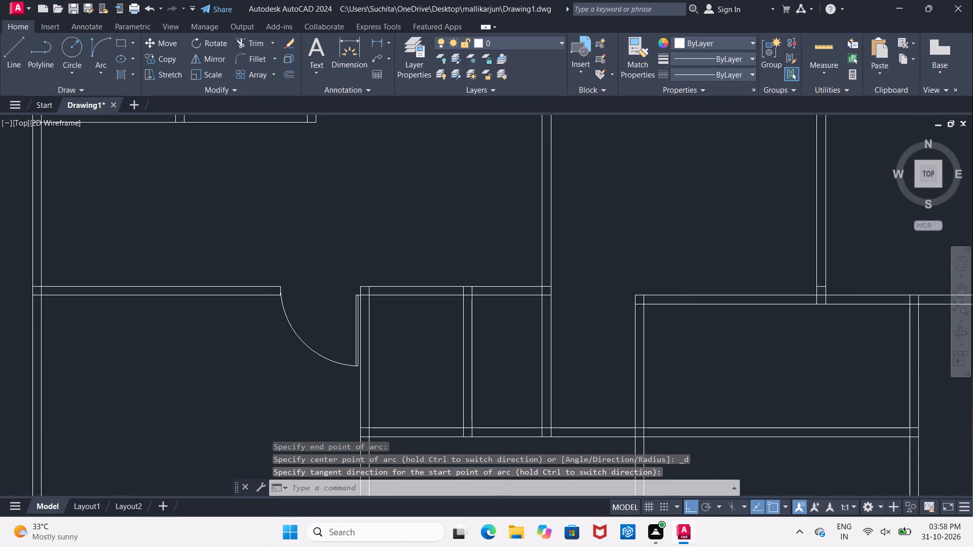
scroll(287, 292, up, 3)
click(283, 318)
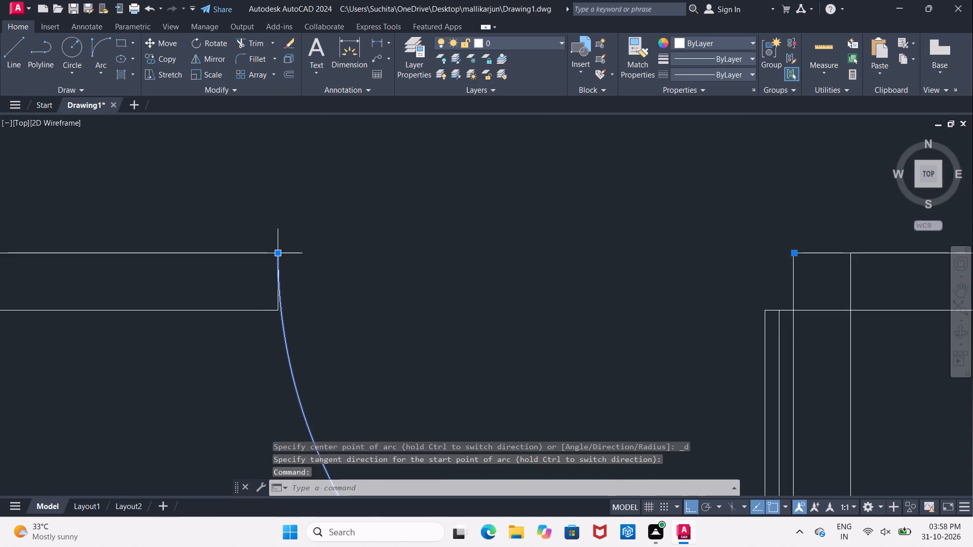
click(275, 253)
click(278, 308)
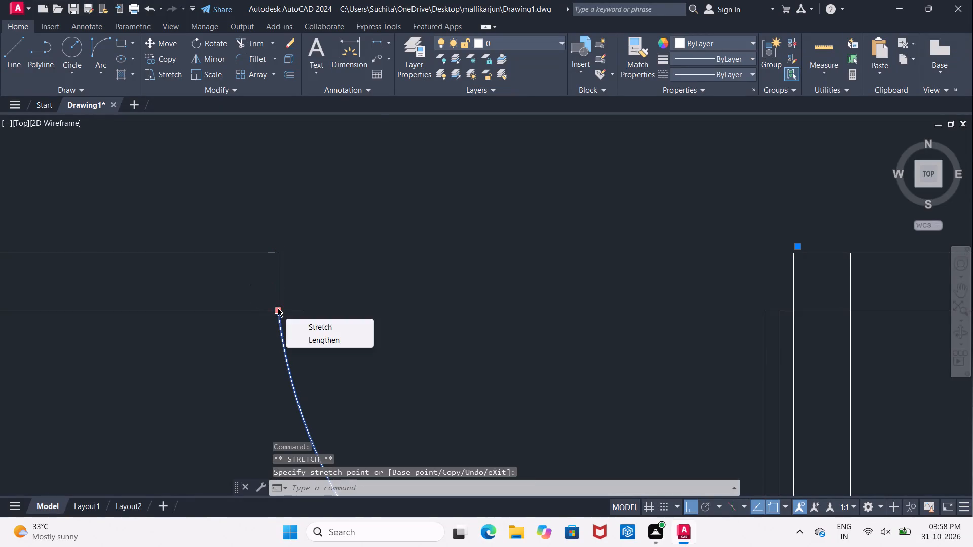
scroll(278, 308, down, 2)
key(Escape)
key(Escape)
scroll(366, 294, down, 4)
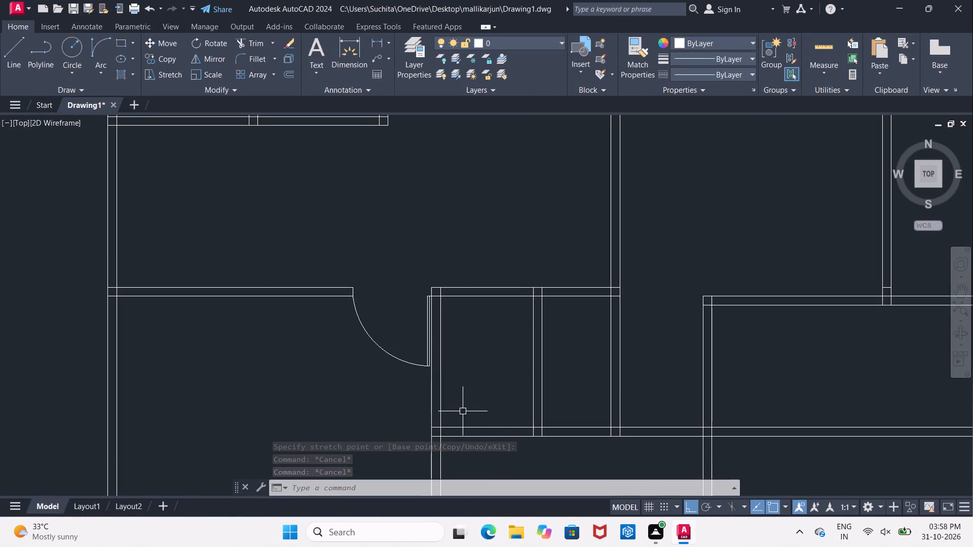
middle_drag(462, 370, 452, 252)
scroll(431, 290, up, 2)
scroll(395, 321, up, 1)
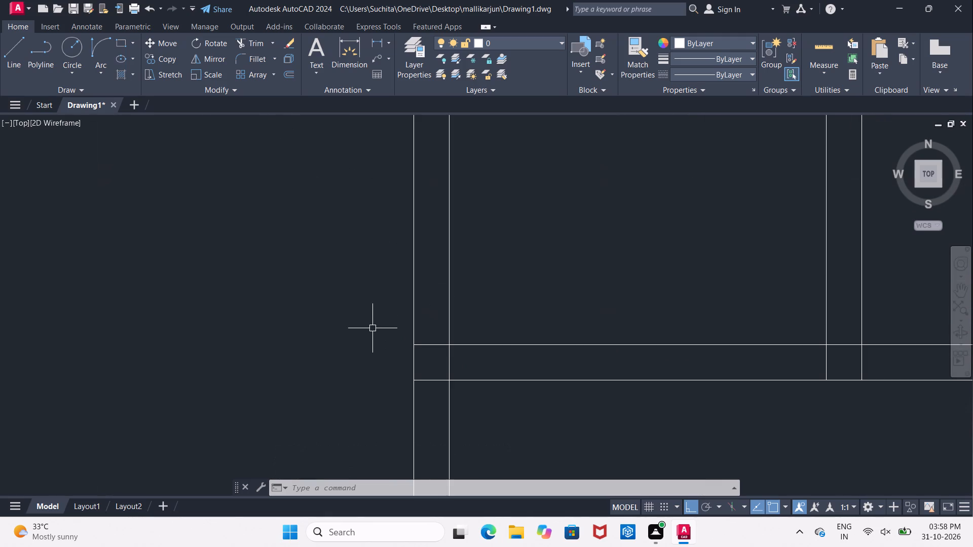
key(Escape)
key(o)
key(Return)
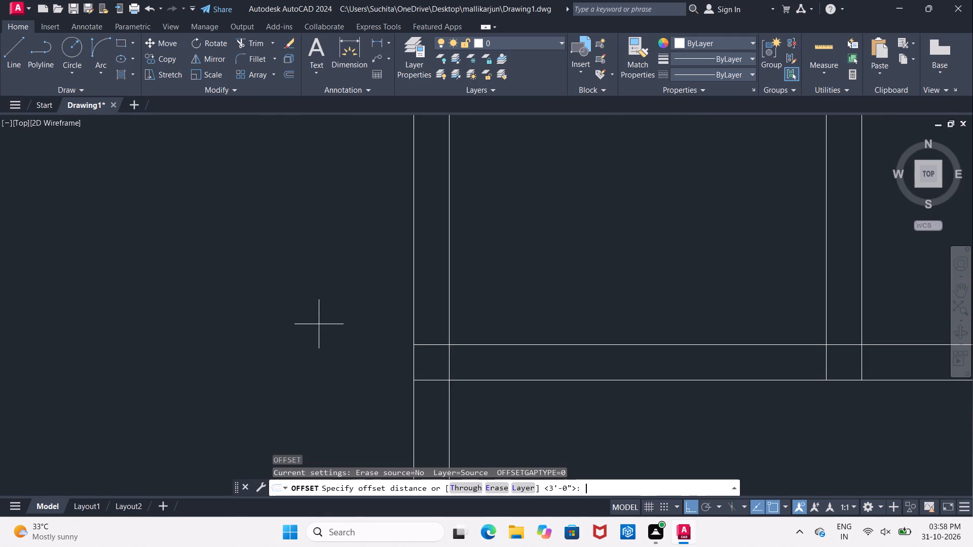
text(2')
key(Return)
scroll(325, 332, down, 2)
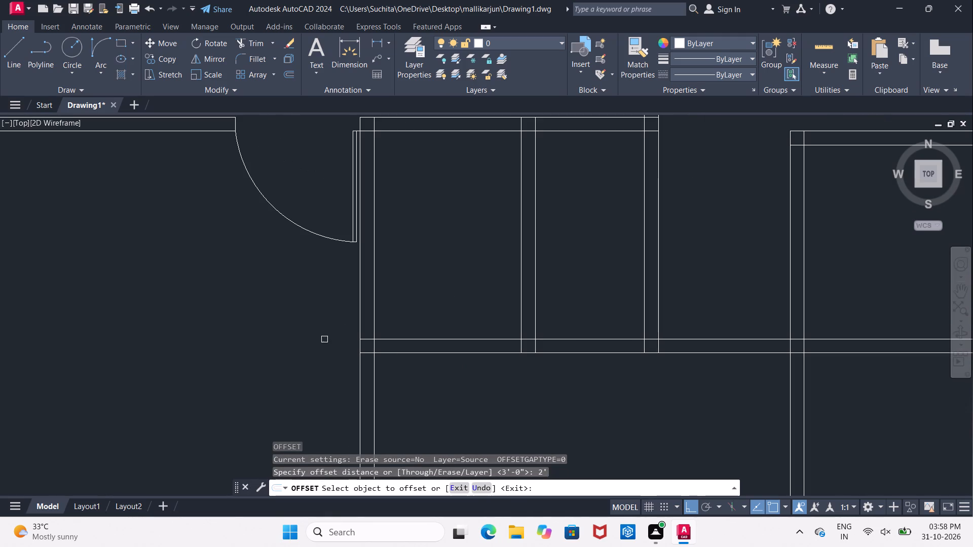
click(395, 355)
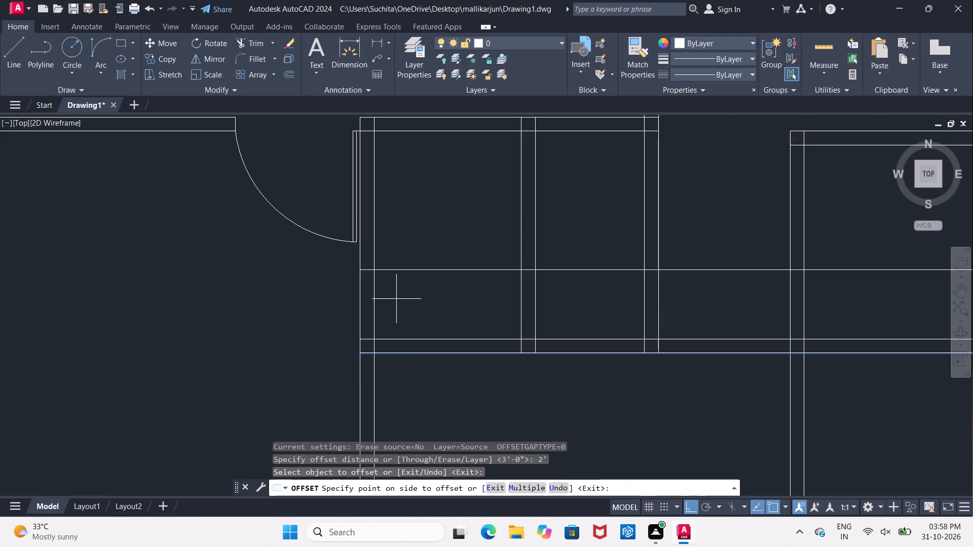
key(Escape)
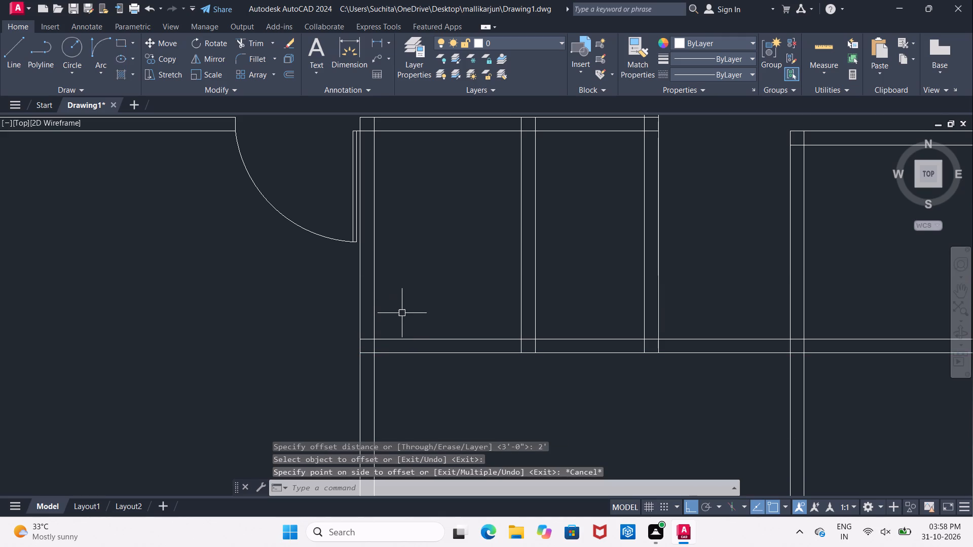
Offset the small room's south wall inner line 2' north and its west wall outer line 2' east.
key(o)
key(Return)
text(2')
key(Return)
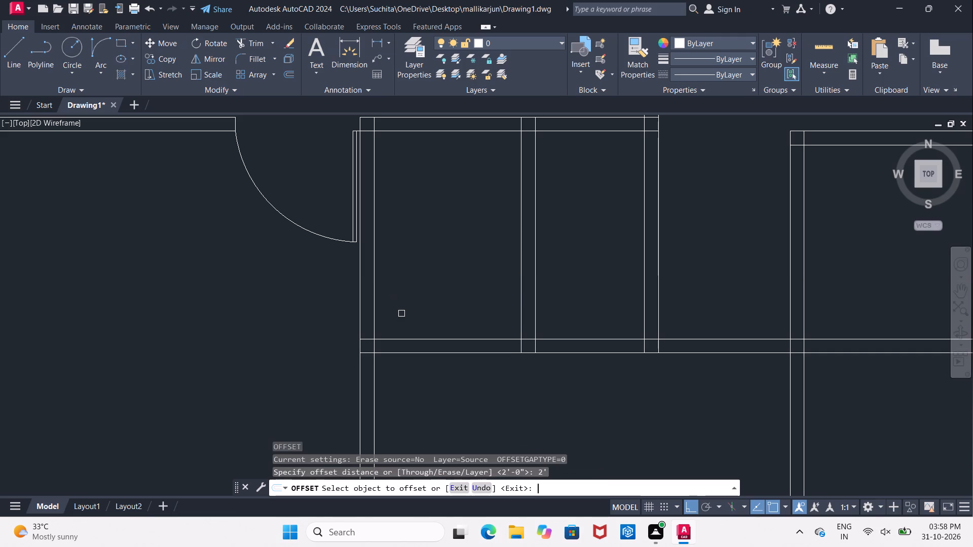
click(423, 338)
click(419, 298)
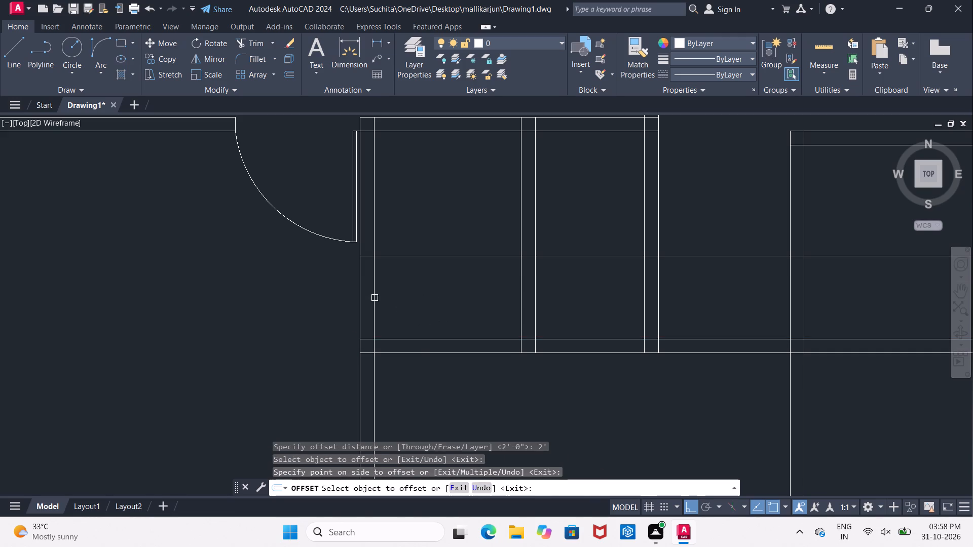
click(359, 298)
click(406, 306)
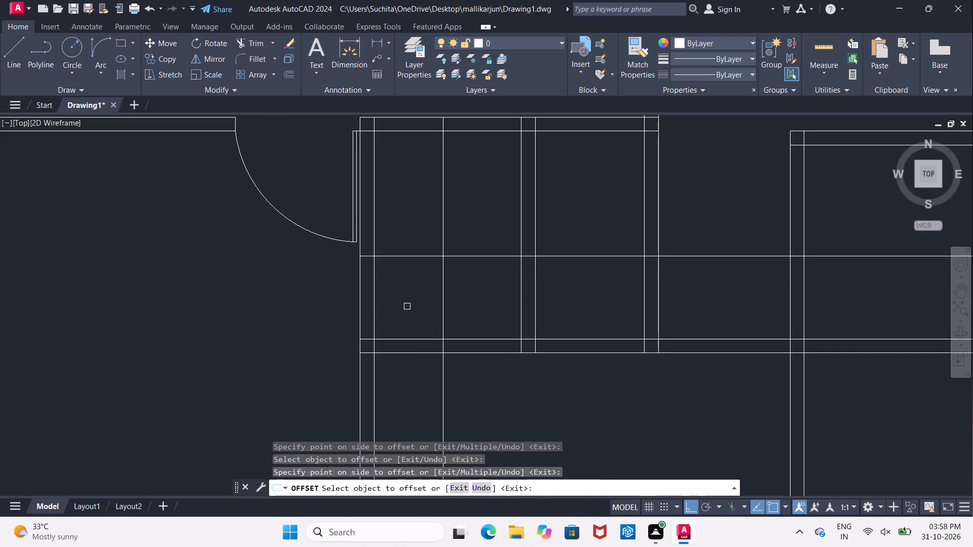
key(Escape)
key(Escape)
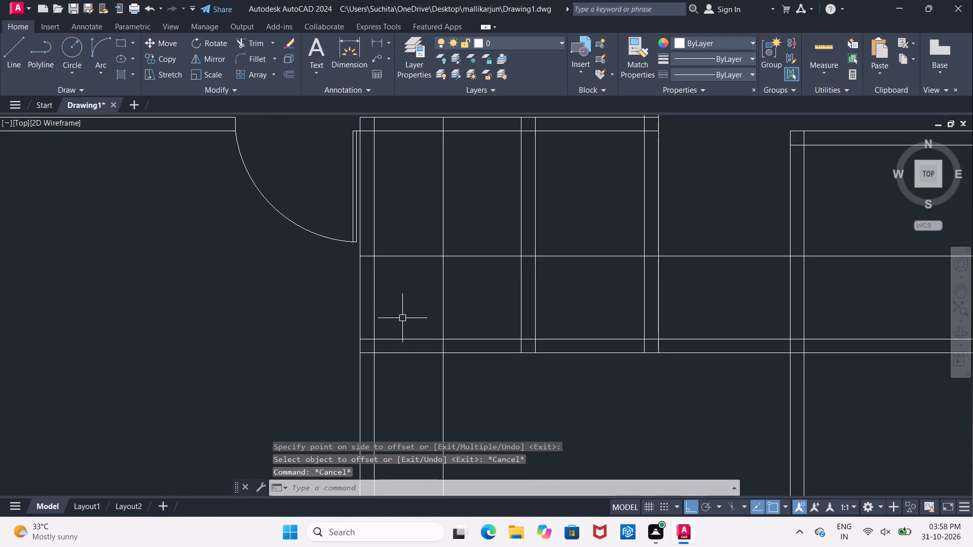
Offset the south wall's inner line 1" north, and offset that new line another 1" north.
key(o)
key(Return)
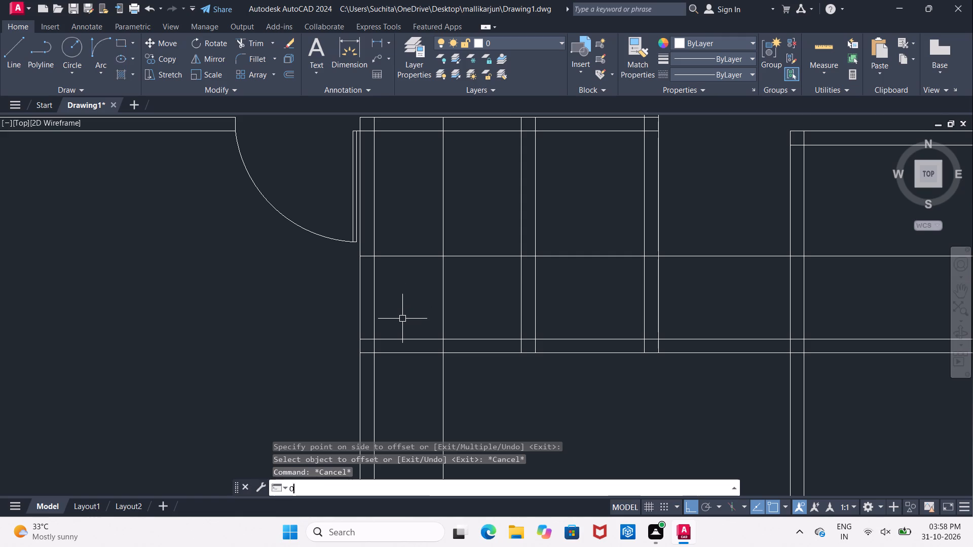
text(1")
key(Return)
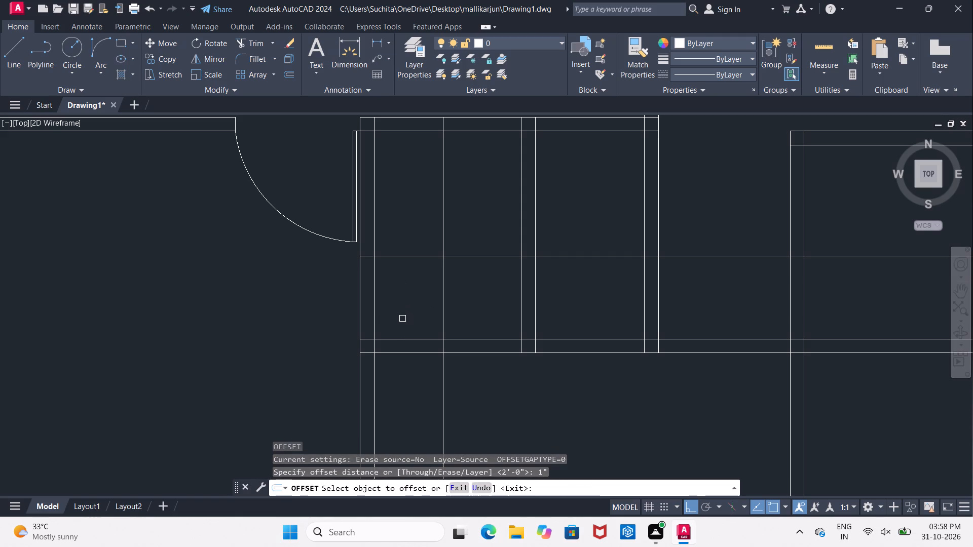
scroll(408, 340, up, 1)
click(399, 337)
click(376, 294)
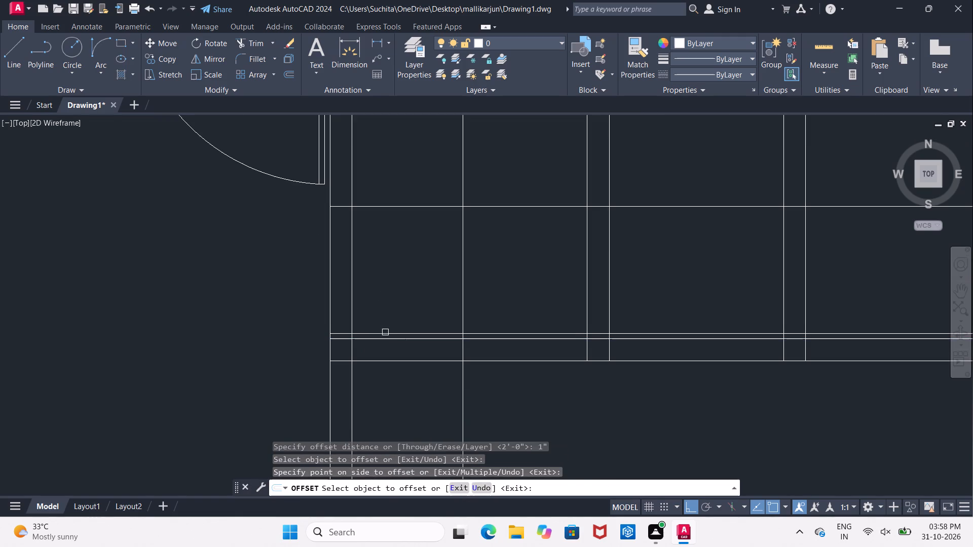
click(385, 332)
click(373, 293)
key(Escape)
Trim the 1" offset lines into a door leaf between the west wall's inner face and the vertical 2' offset line.
text(TR)
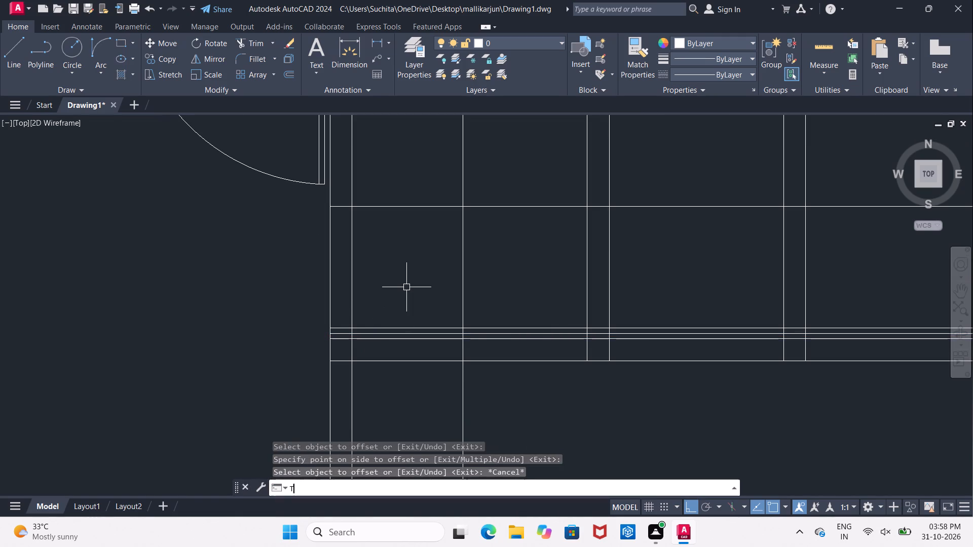
key(space)
key(space)
click(502, 326)
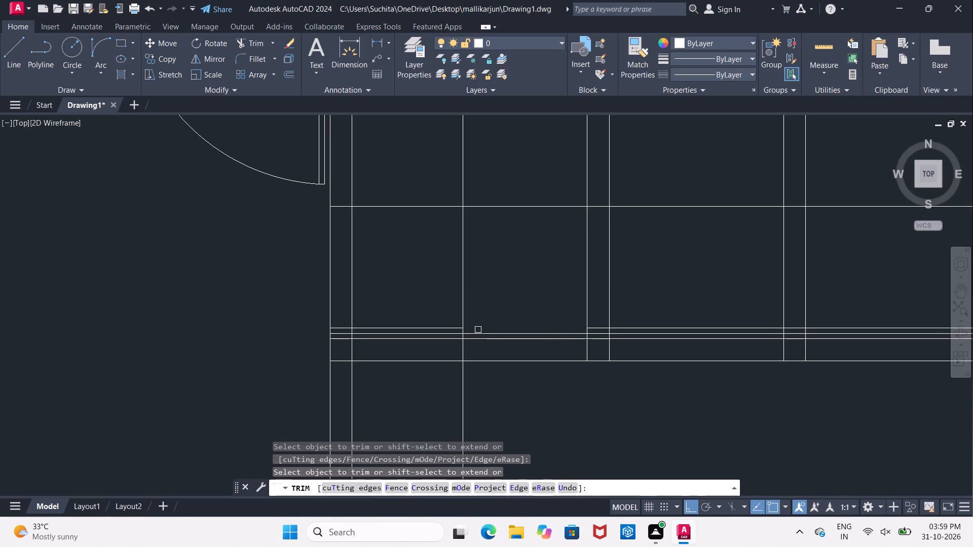
click(476, 331)
scroll(447, 335, up, 3)
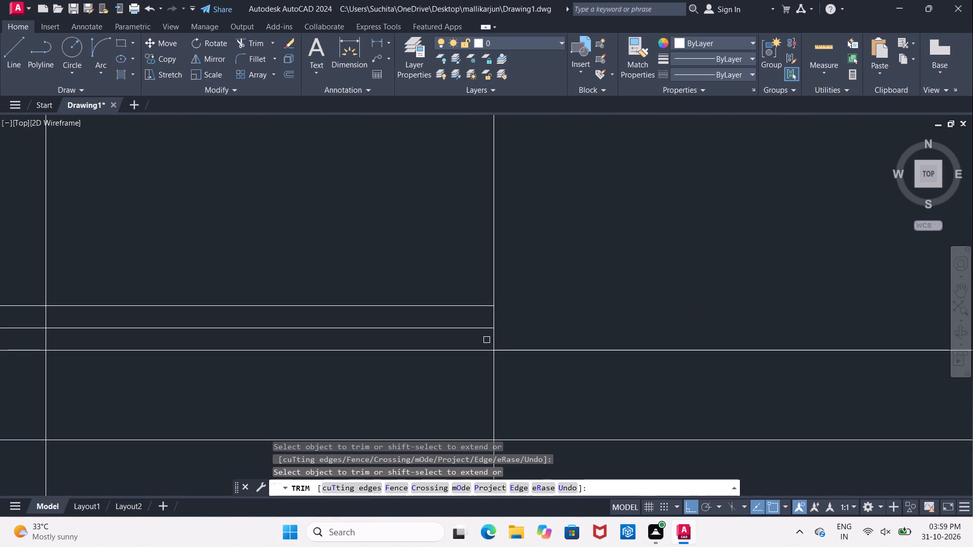
click(493, 342)
middle_drag(247, 335, 482, 317)
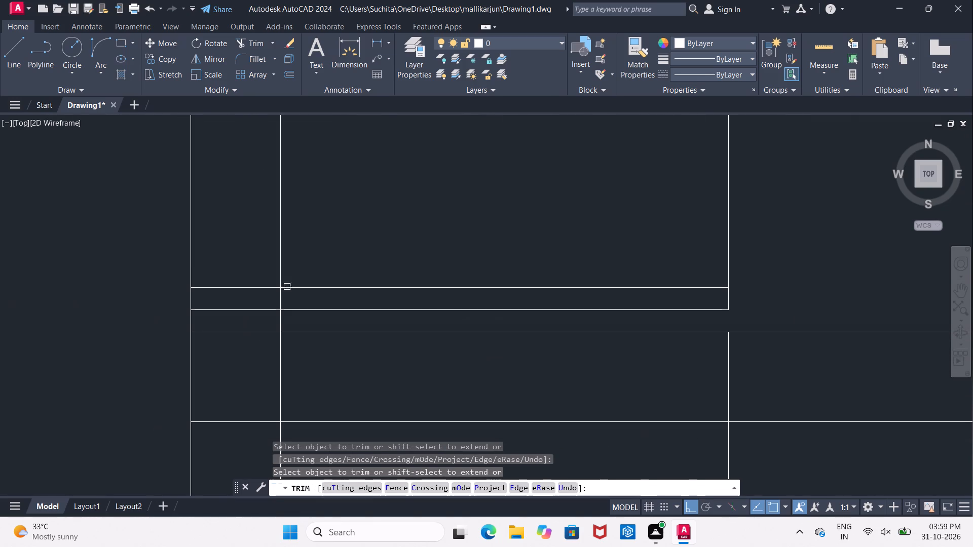
drag(238, 252, 239, 257)
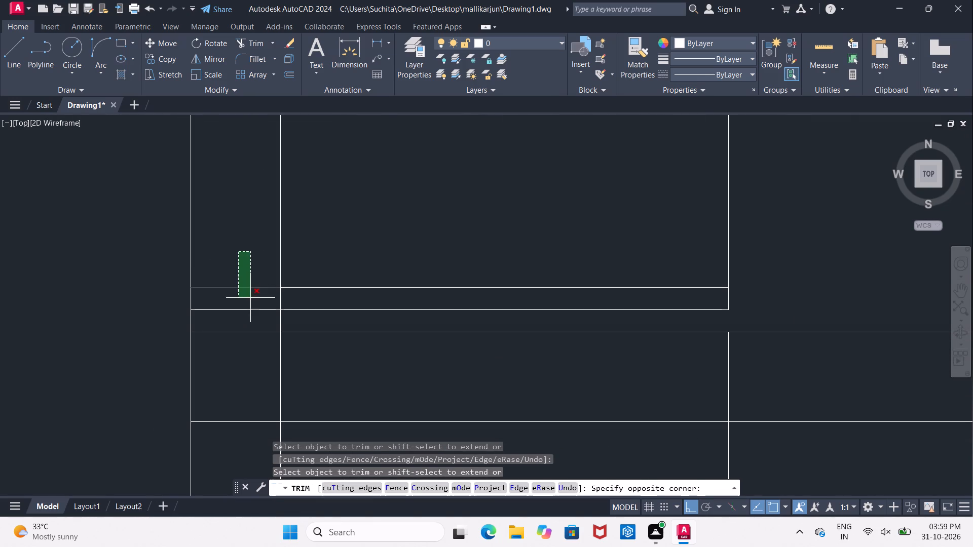
click(250, 322)
scroll(251, 308, down, 2)
middle_drag(251, 303, 239, 338)
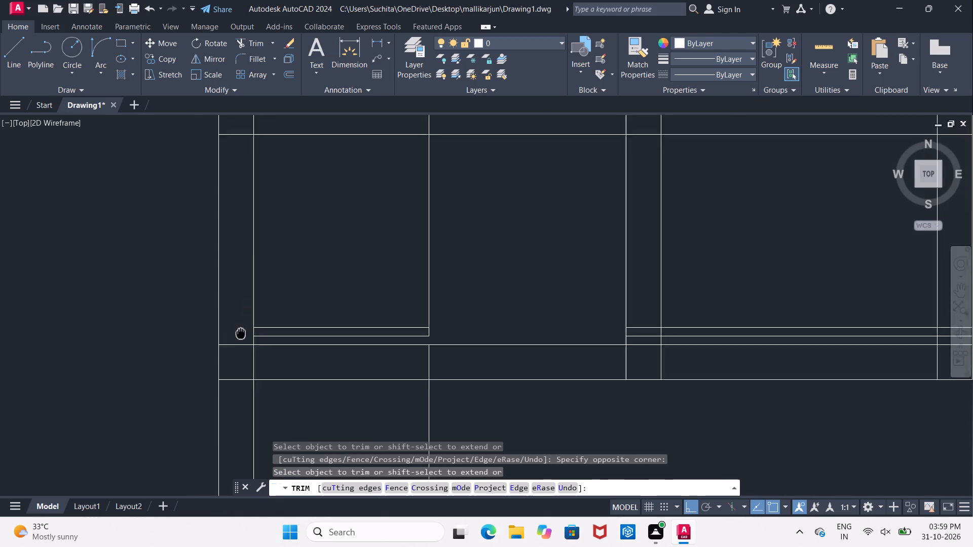
middle_drag(239, 338, 233, 366)
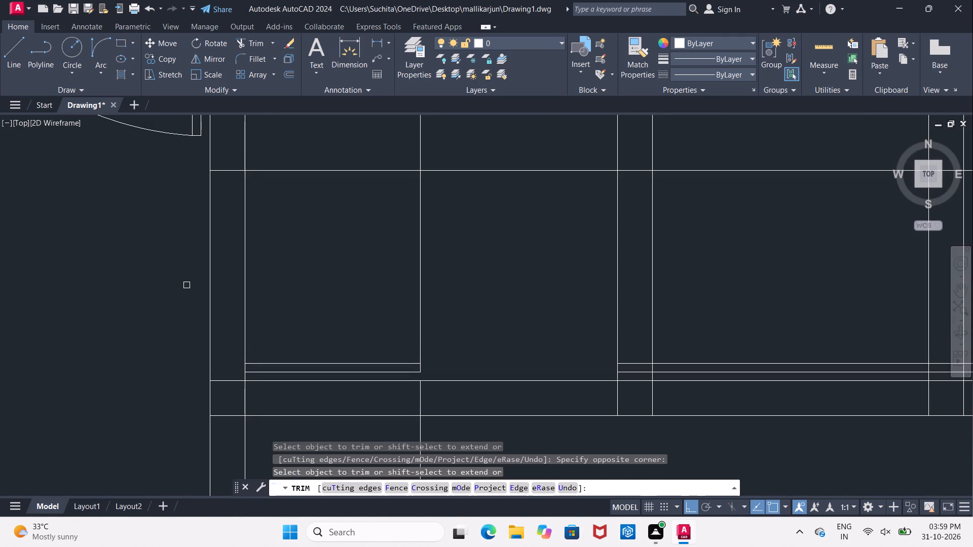
drag(191, 287, 199, 288)
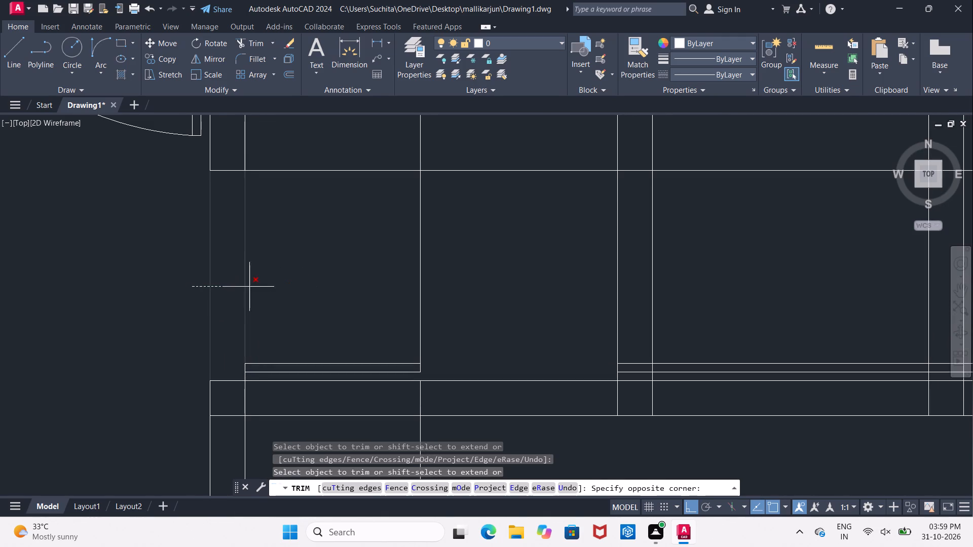
key(Escape)
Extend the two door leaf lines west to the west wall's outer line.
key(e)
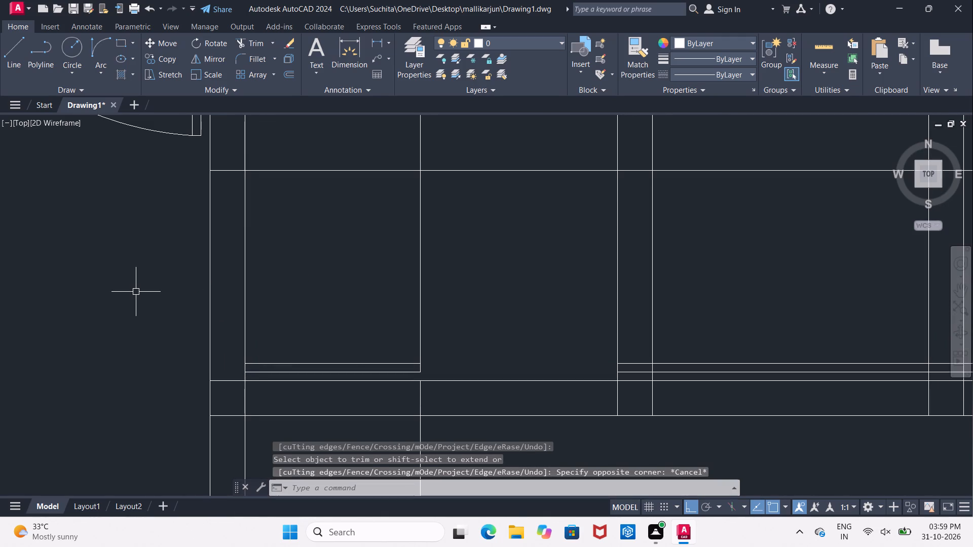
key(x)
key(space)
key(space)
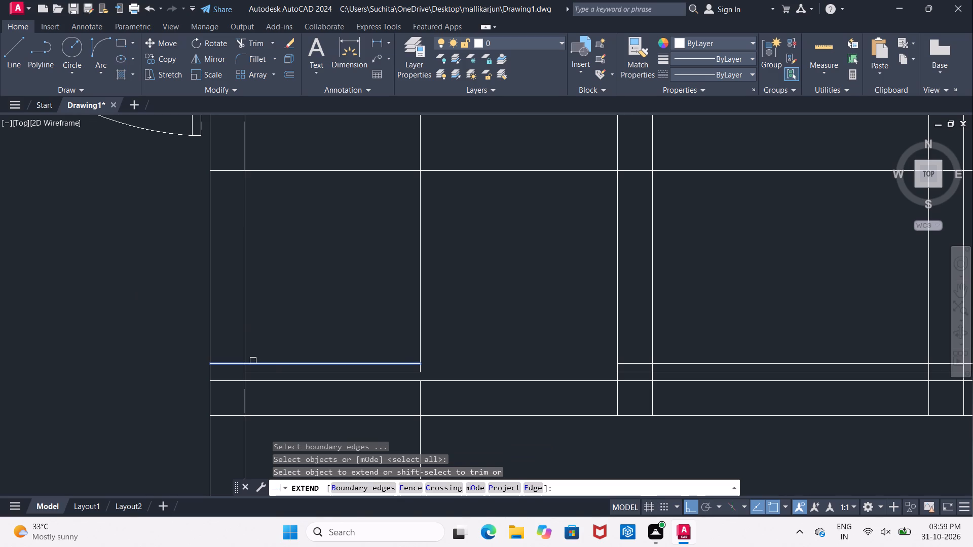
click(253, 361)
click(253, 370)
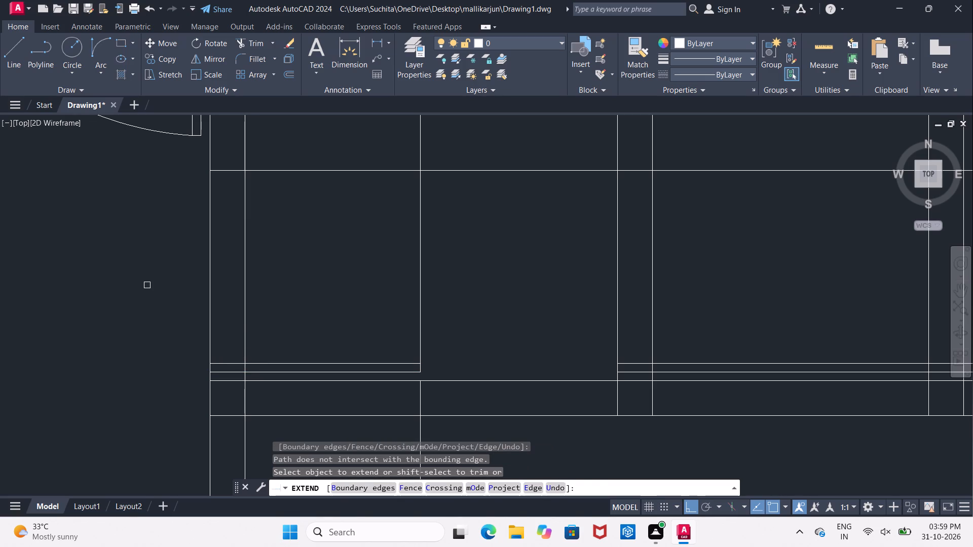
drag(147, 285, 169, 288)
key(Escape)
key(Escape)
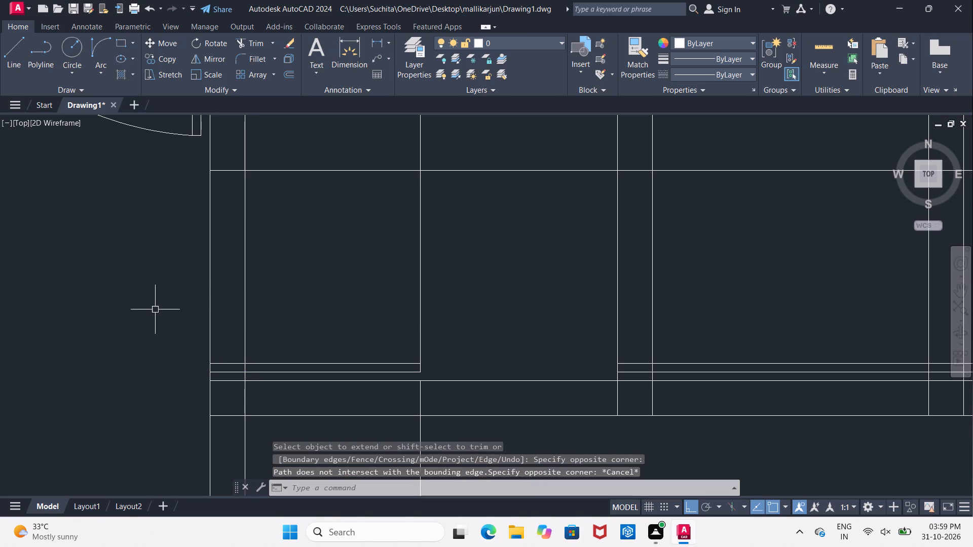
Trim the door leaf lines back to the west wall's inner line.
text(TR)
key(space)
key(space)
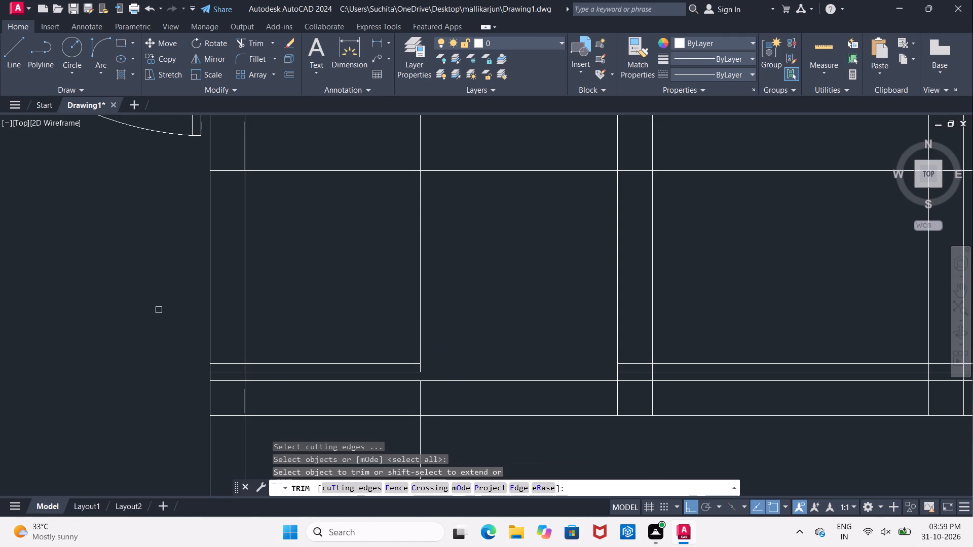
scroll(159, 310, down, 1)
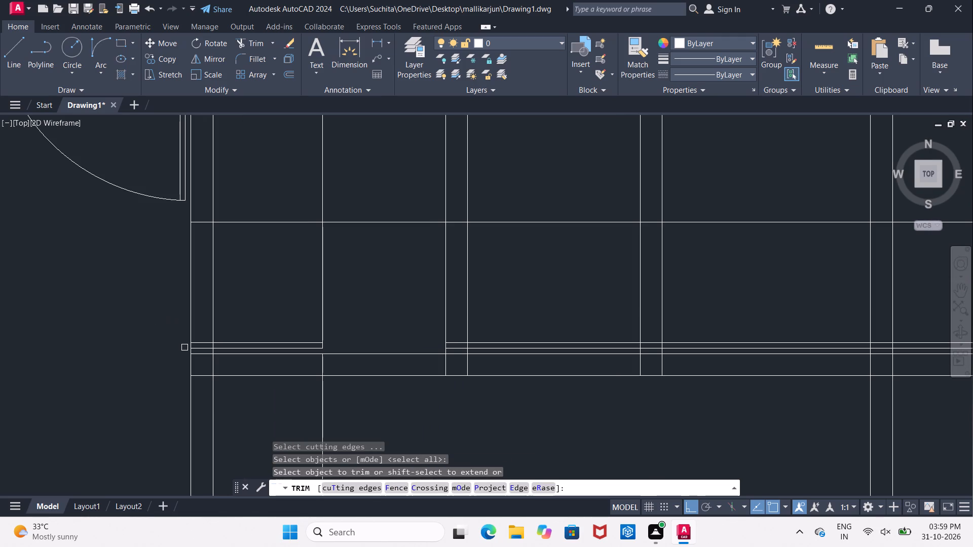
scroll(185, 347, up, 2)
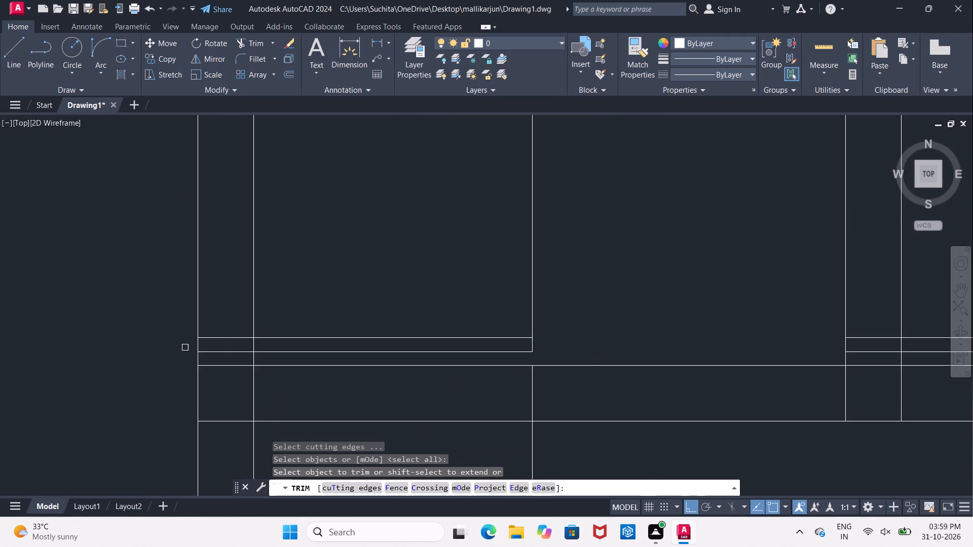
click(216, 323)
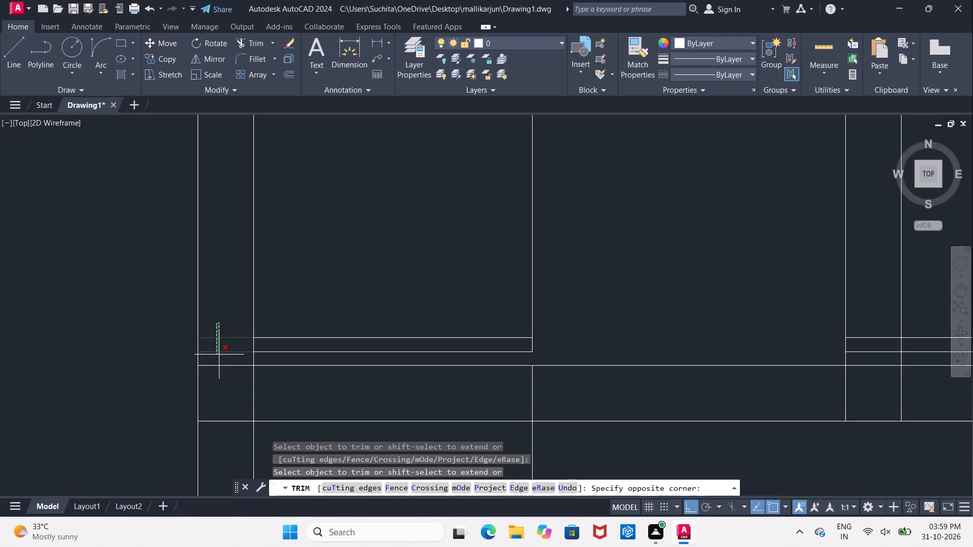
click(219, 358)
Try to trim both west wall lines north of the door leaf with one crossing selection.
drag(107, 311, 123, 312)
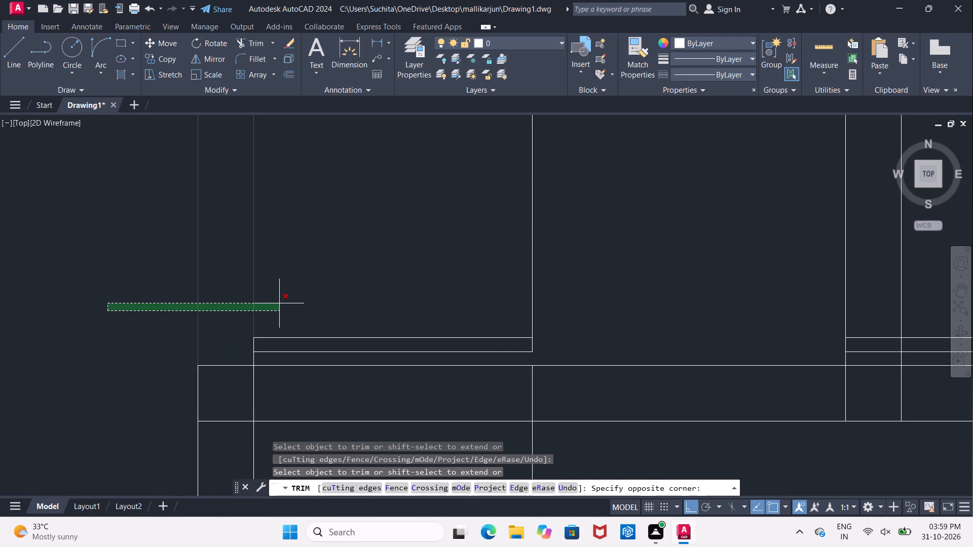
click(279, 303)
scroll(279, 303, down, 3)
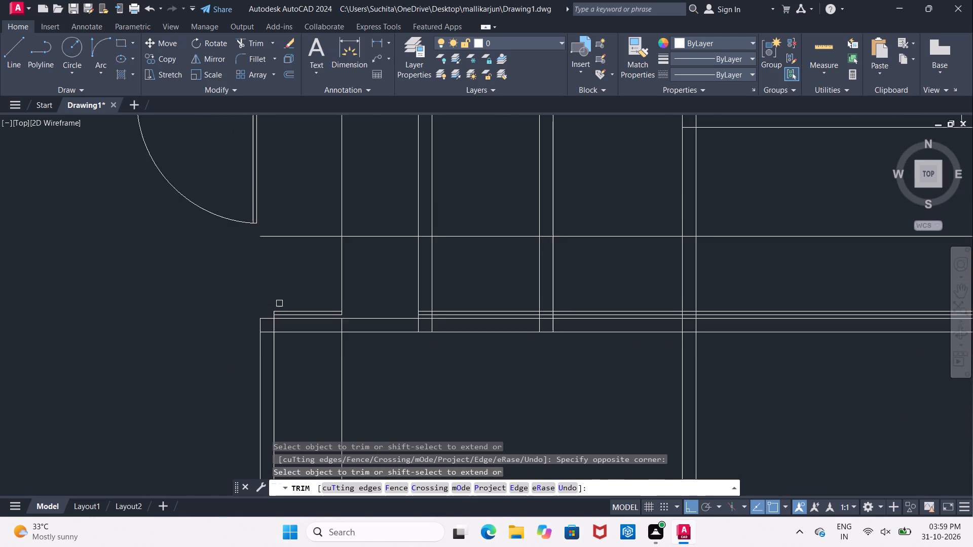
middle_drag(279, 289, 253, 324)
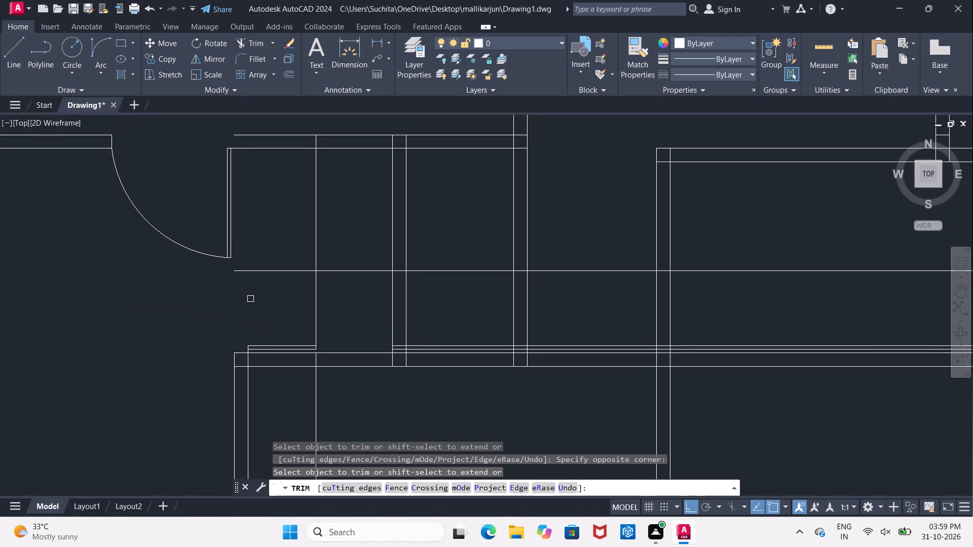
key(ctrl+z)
Trim the west wall lines between the 2' offset line and south wall, plus the offset segments bordering the door swing area.
scroll(249, 301, down, 3)
middle_drag(279, 280, 269, 339)
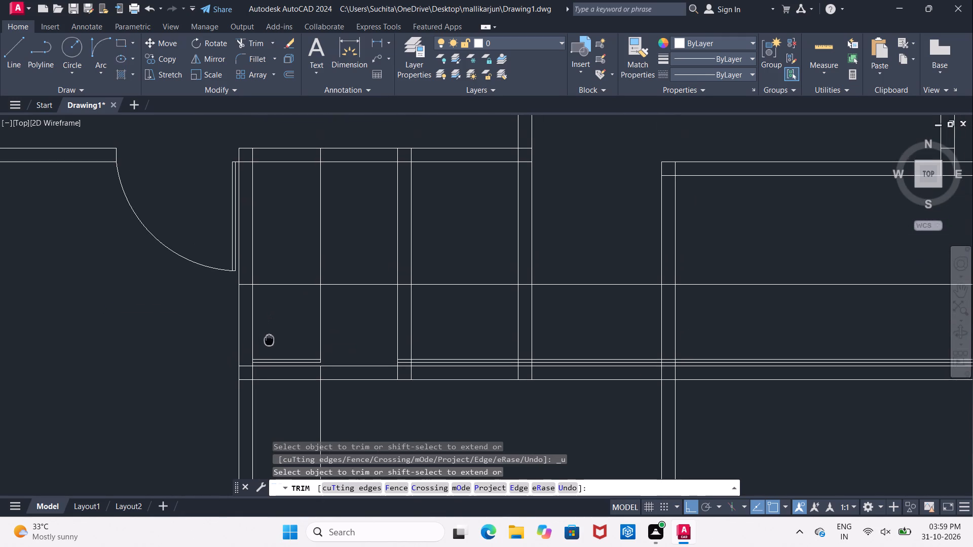
middle_drag(269, 339, 269, 338)
scroll(260, 317, up, 1)
click(204, 316)
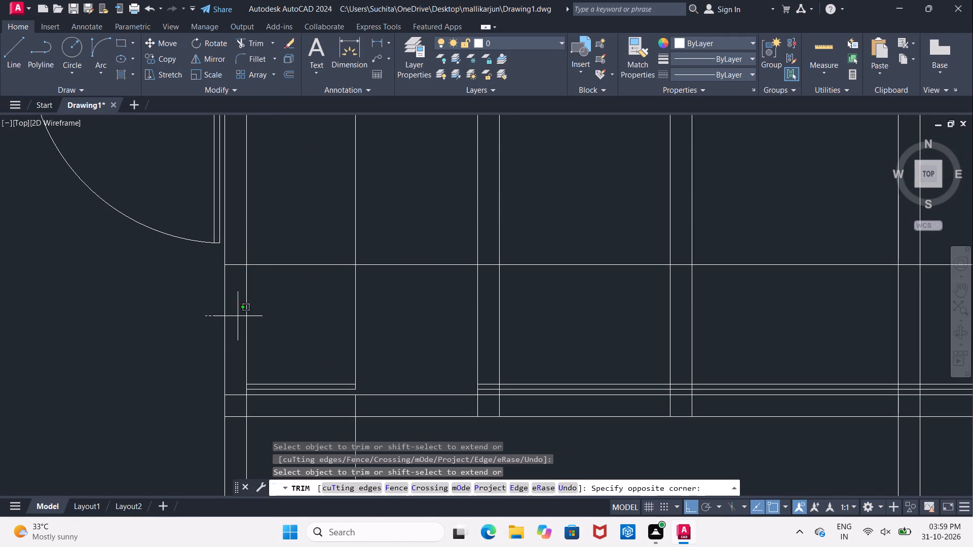
click(260, 316)
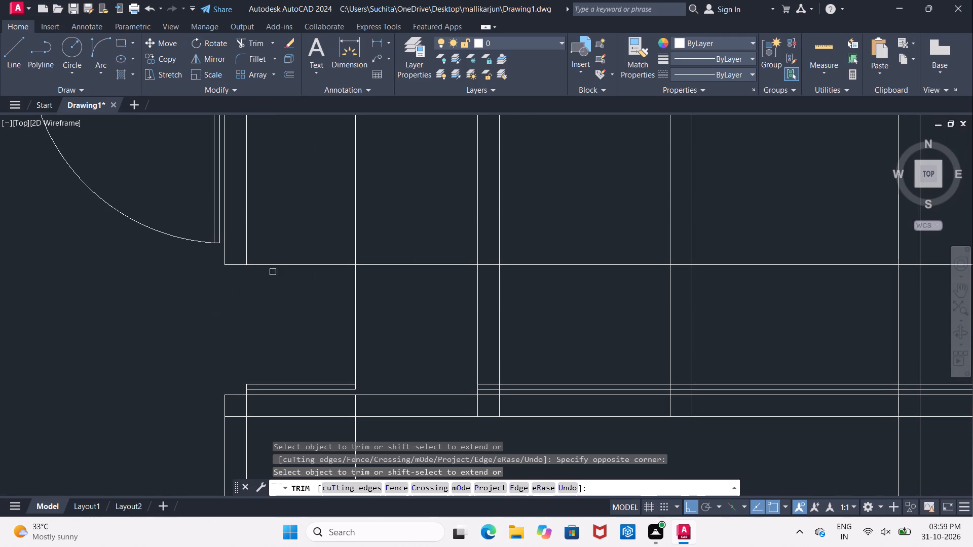
drag(269, 240, 270, 256)
click(283, 311)
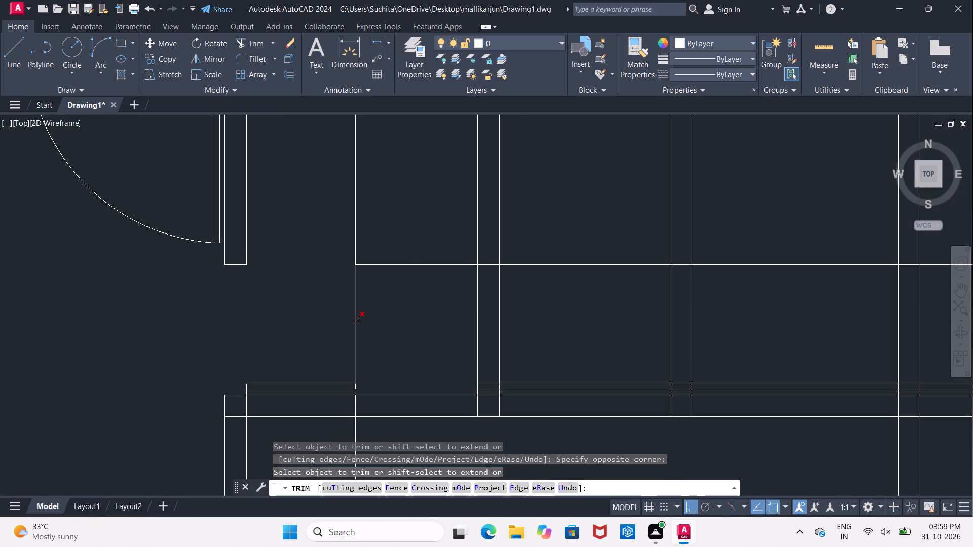
click(355, 321)
key(Escape)
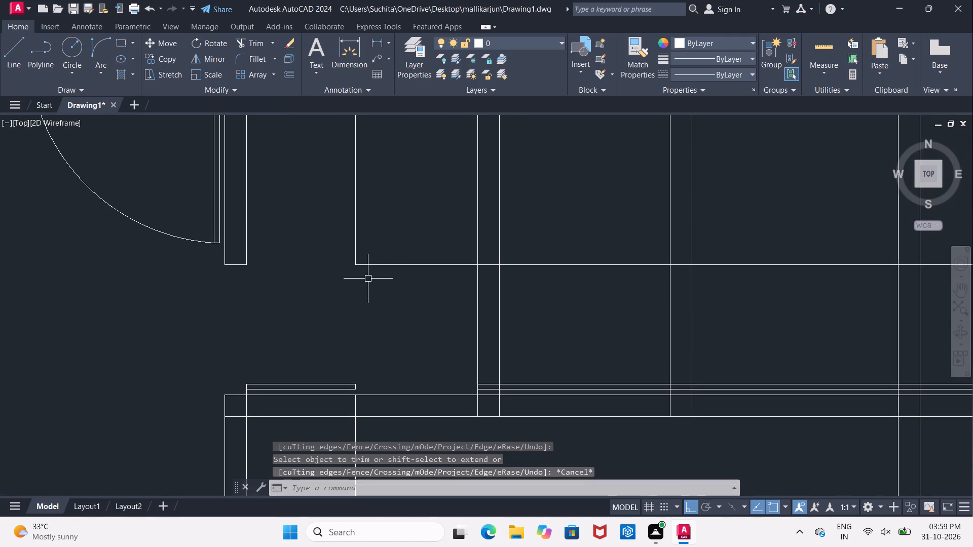
Select the leftover horizontal and vertical 2' offset lines beyond the new door opening.
click(371, 263)
click(355, 242)
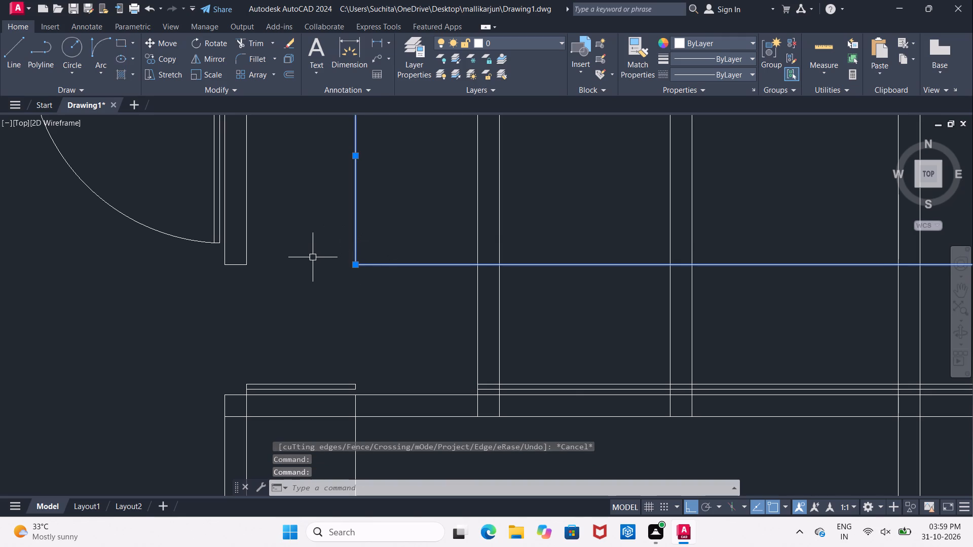
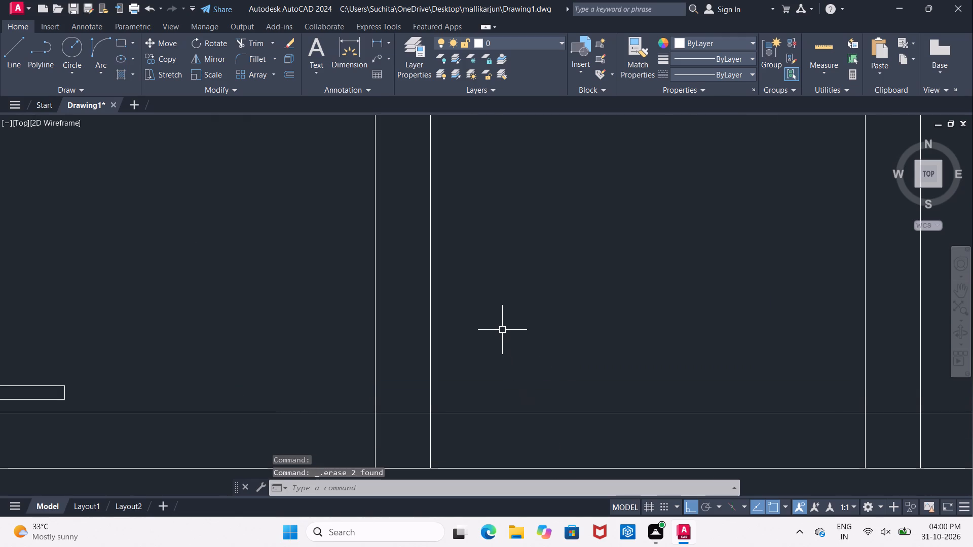
Draw the west door's swing arc from the inner corner of the opening's north jamb to the leaf's free end.
scroll(520, 334, down, 3)
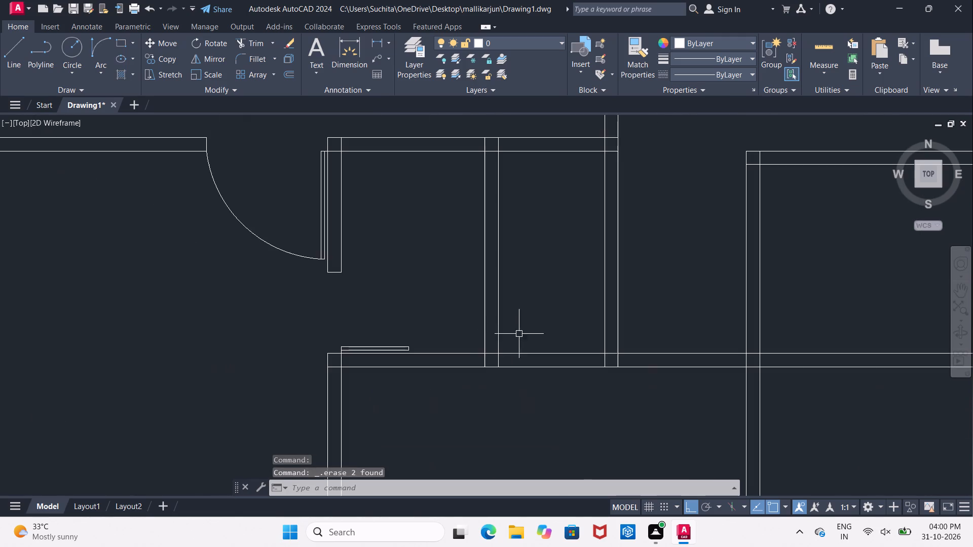
middle_drag(361, 287, 280, 328)
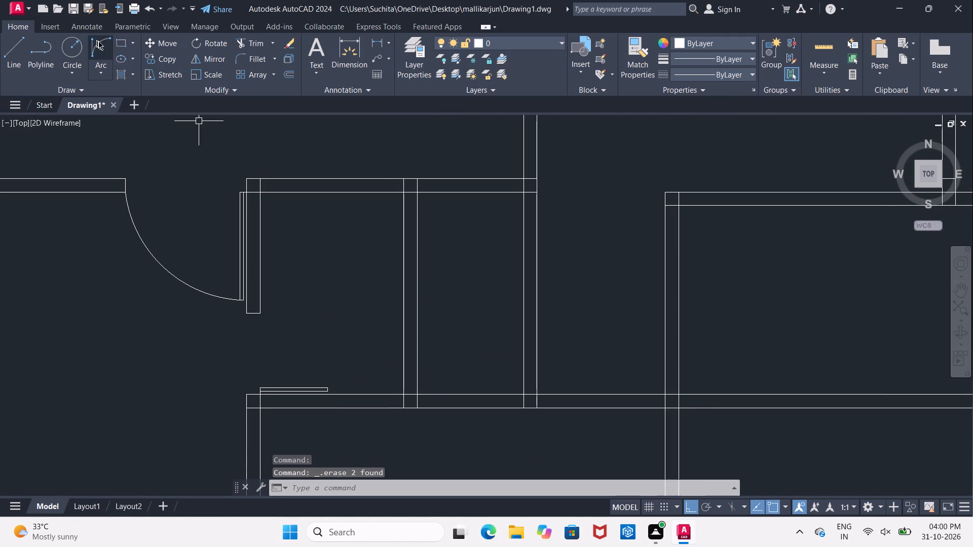
click(100, 44)
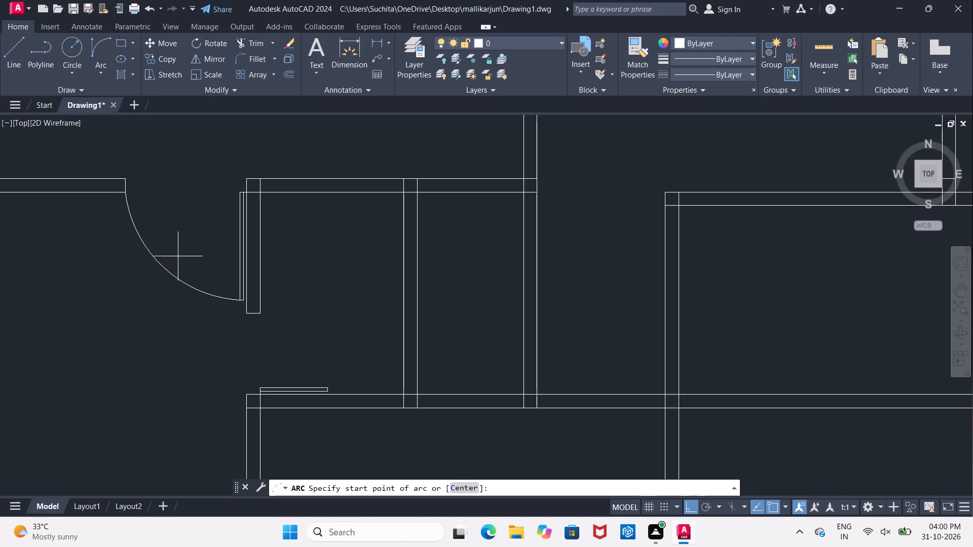
scroll(256, 325, up, 3)
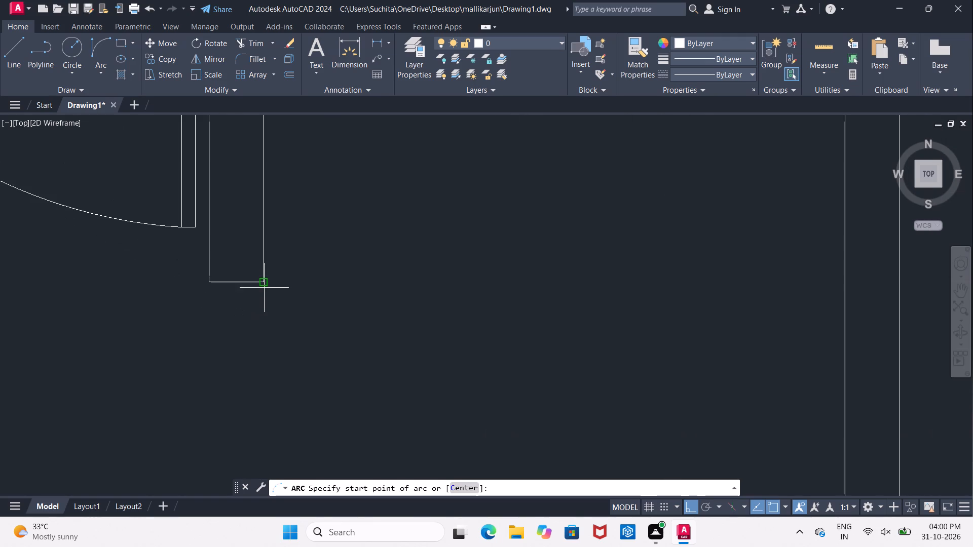
click(264, 285)
scroll(282, 314, down, 3)
scroll(346, 371, up, 2)
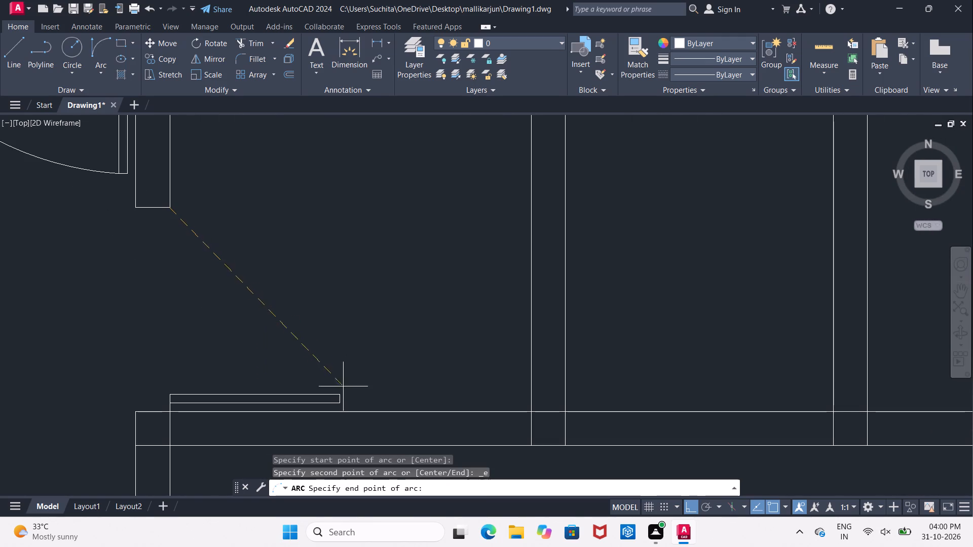
click(338, 397)
click(346, 324)
scroll(351, 317, down, 3)
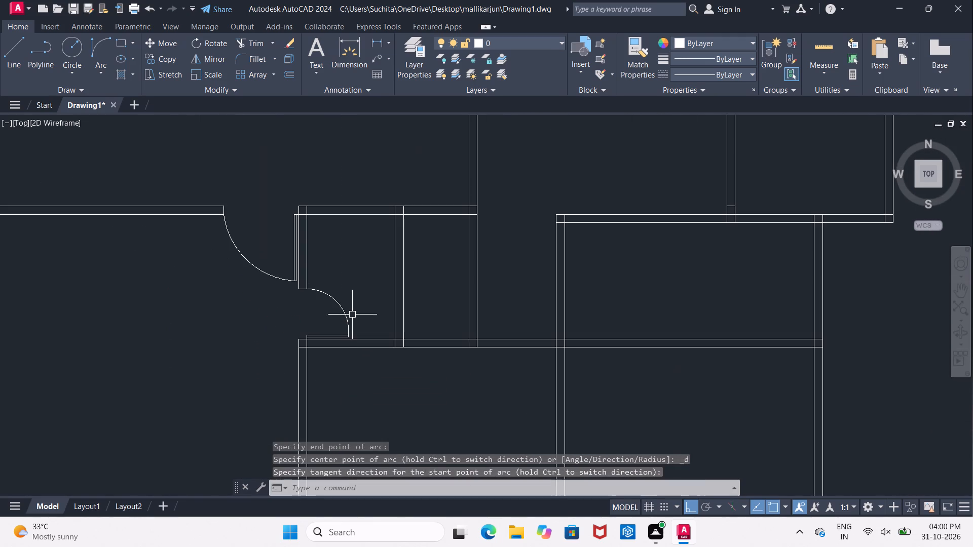
Offset the west line of the small east room's east wall 1" westward, and offset that copy another 1" west.
middle_drag(370, 286, 315, 310)
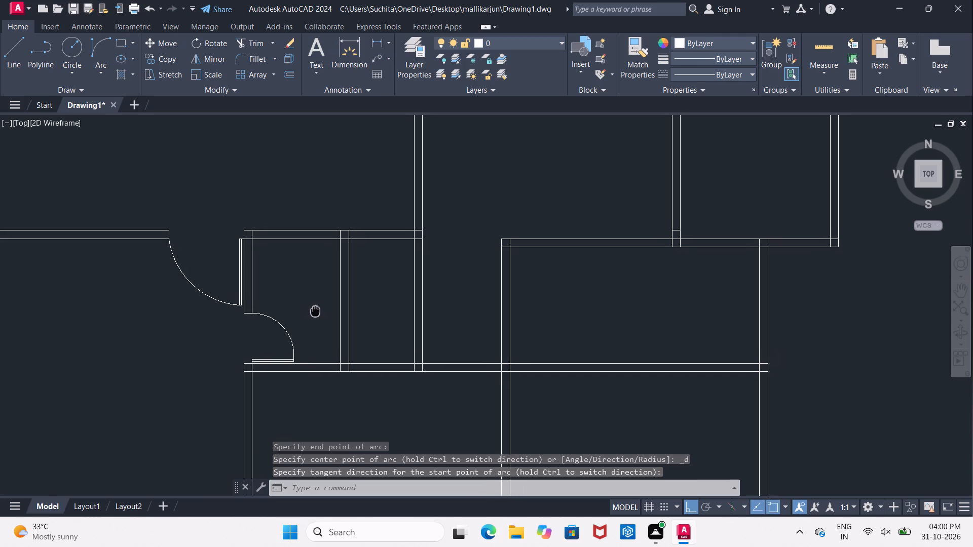
middle_drag(315, 310, 289, 314)
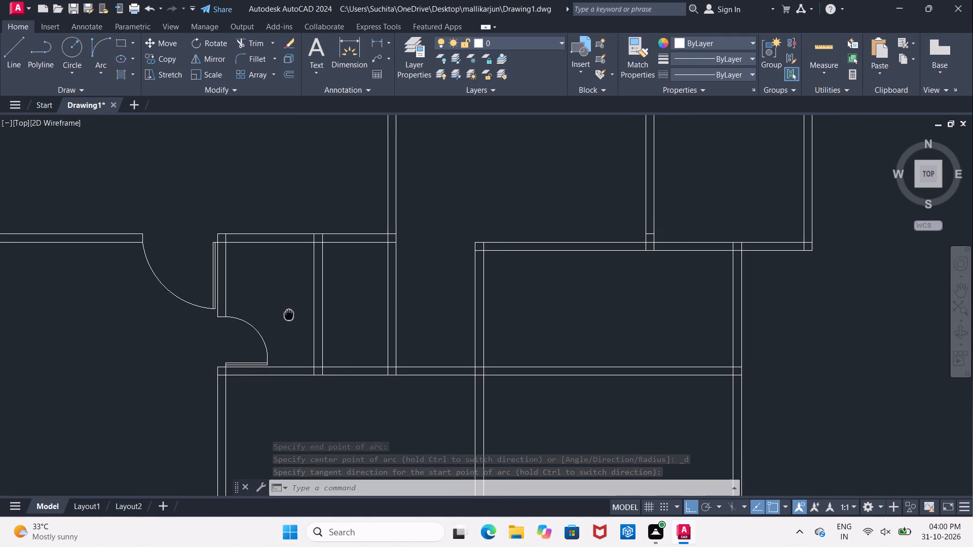
middle_drag(289, 314, 282, 320)
scroll(363, 244, up, 1)
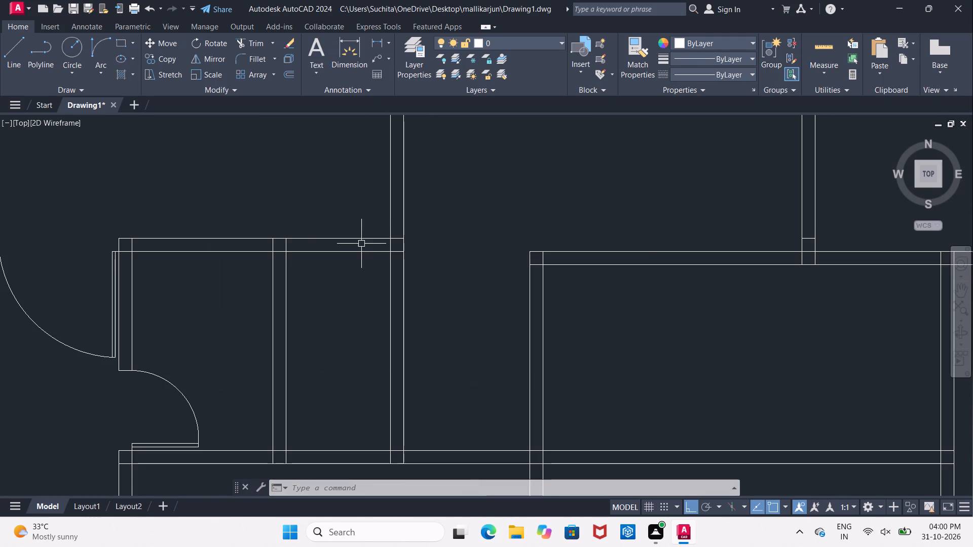
middle_drag(372, 230, 302, 243)
scroll(302, 243, up, 1)
key(Escape)
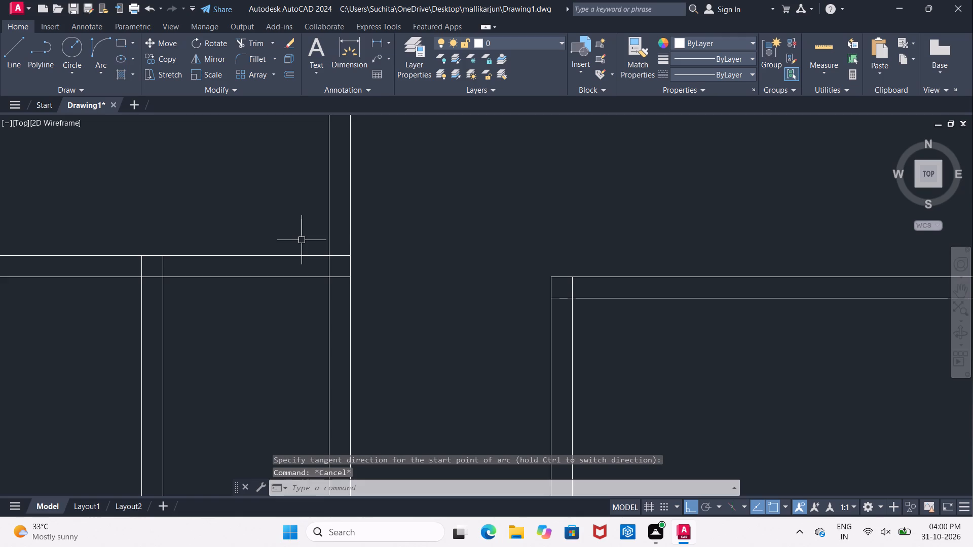
key(Escape)
key(o)
key(Return)
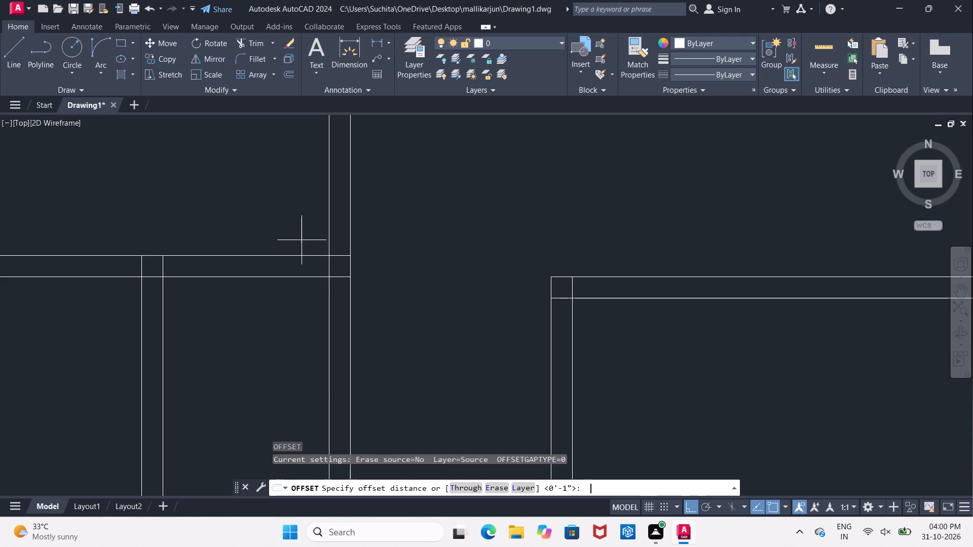
text(1")
key(Return)
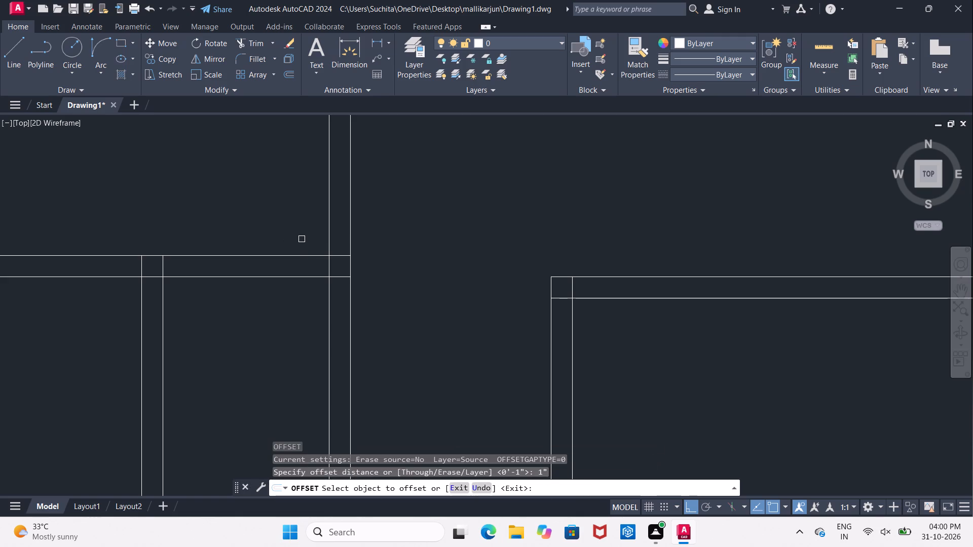
middle_drag(313, 308, 279, 208)
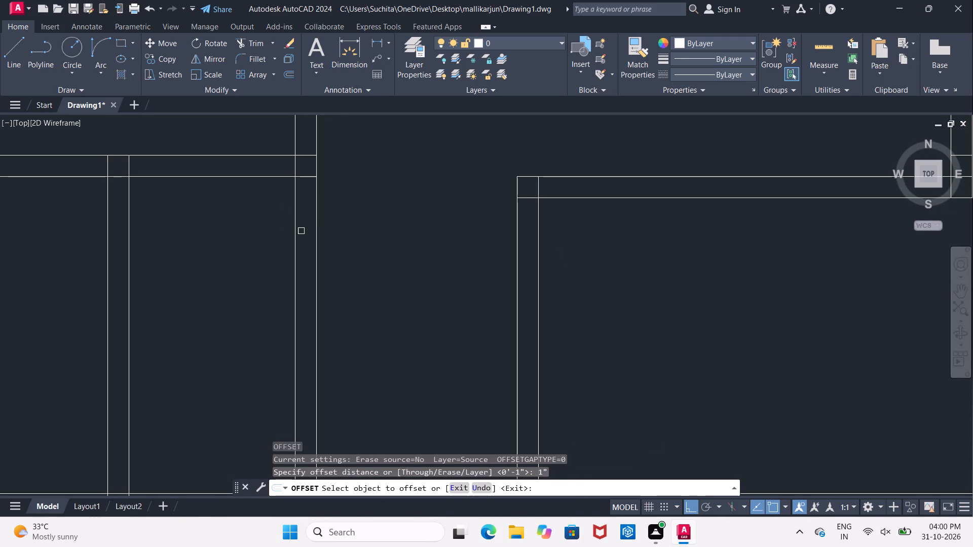
click(292, 237)
click(275, 240)
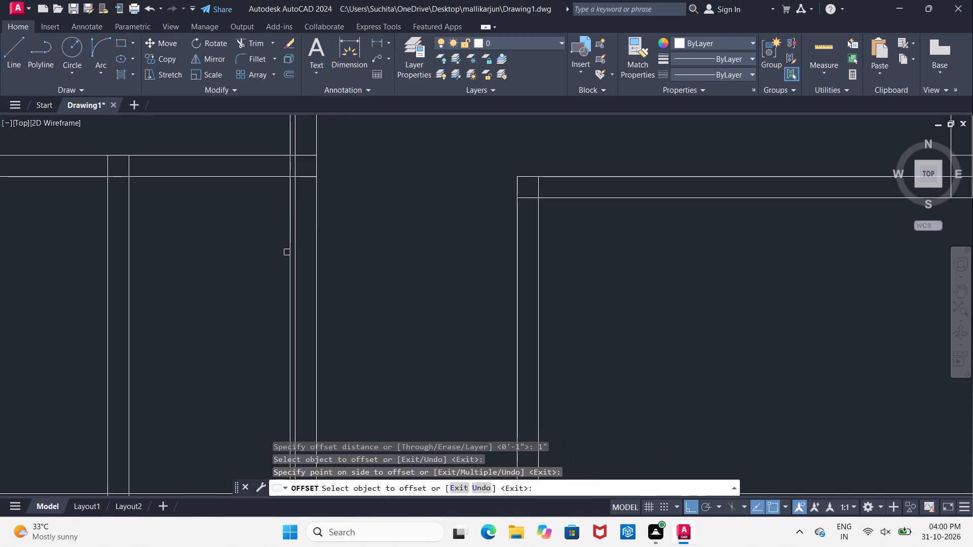
click(288, 255)
click(251, 260)
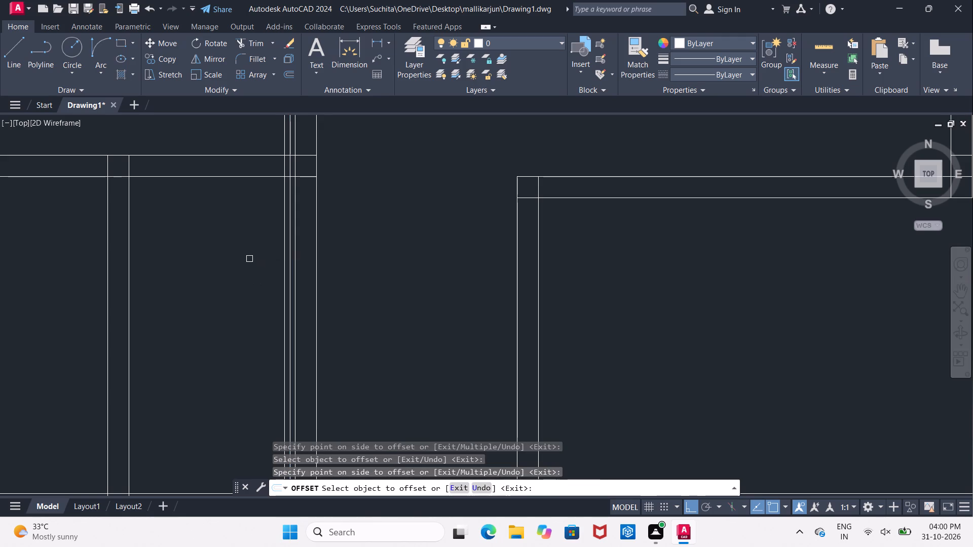
middle_drag(249, 260, 248, 288)
key(Escape)
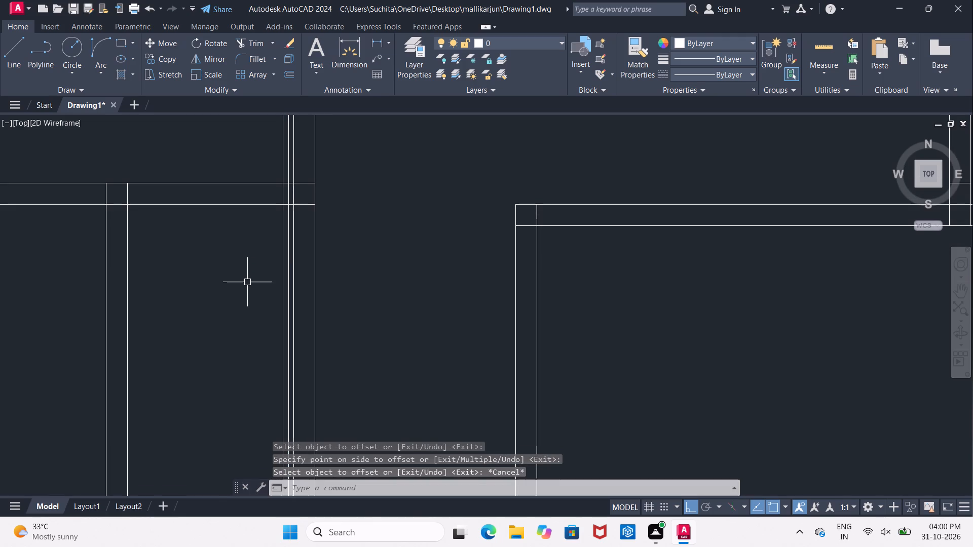
Offset the upper line of the small east room's north wall 2' southward.
key(o)
key(Return)
text(2')
key(Return)
click(221, 183)
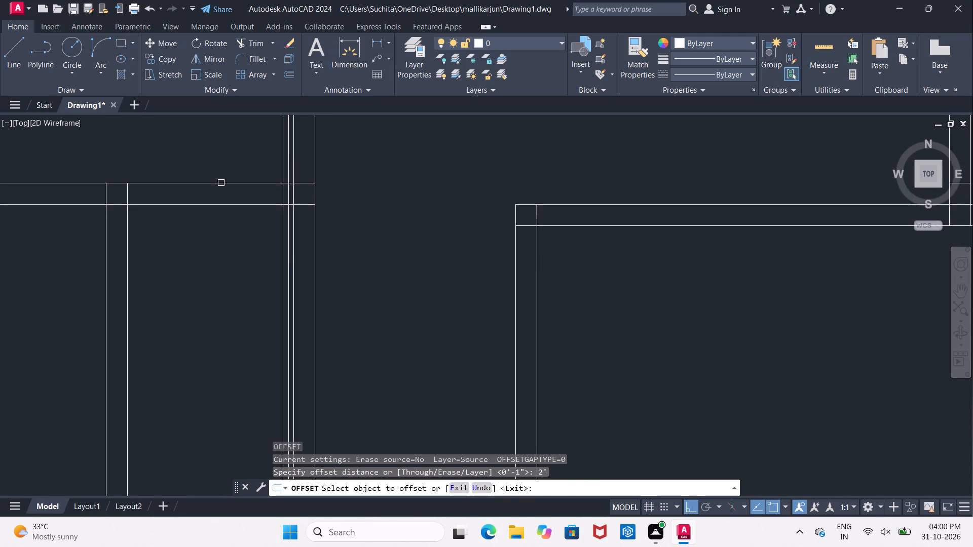
click(224, 242)
click(295, 257)
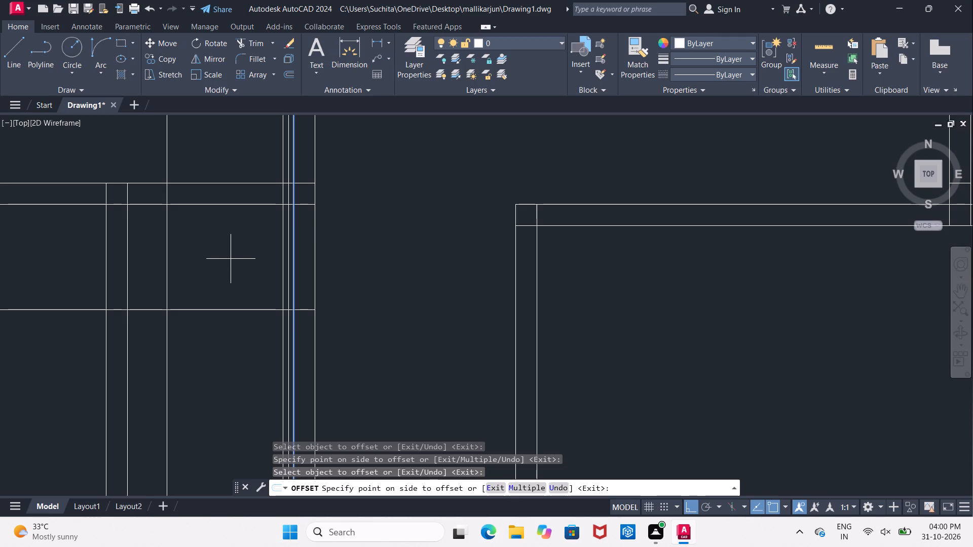
key(1)
key(Escape)
Offset the west line of the east wall 1'6" westward to mark the door opening width in the north wall.
key(o)
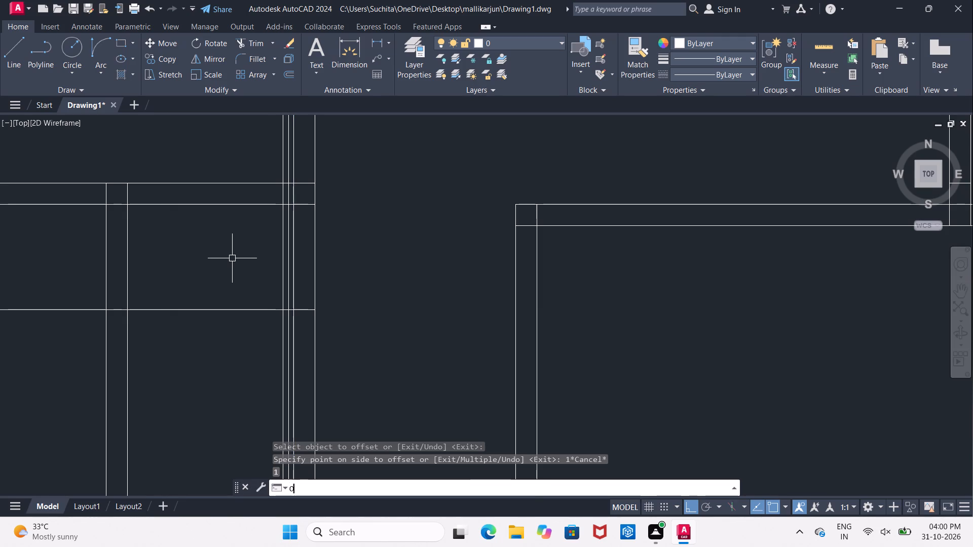
key(Return)
text(1'6")
key(Return)
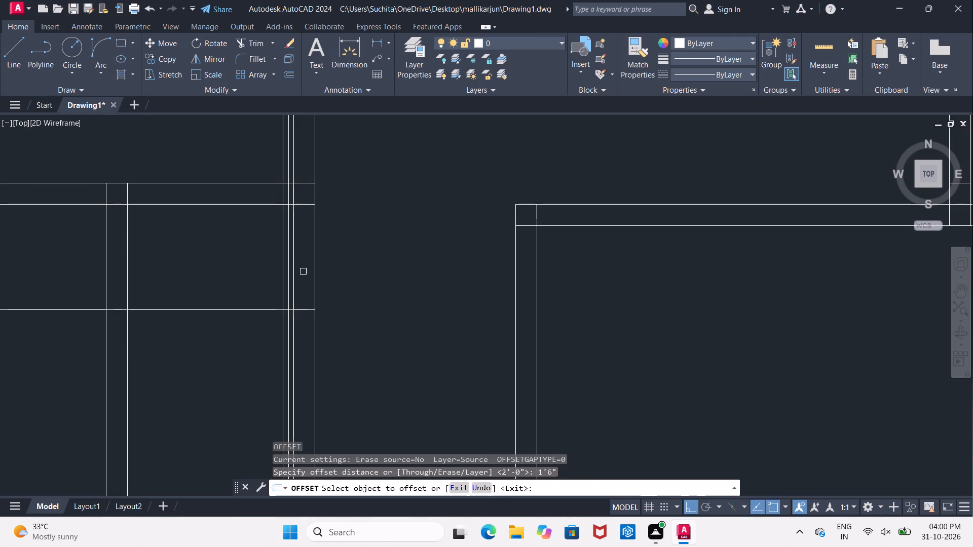
click(295, 276)
drag(264, 272, 256, 275)
key(Escape)
Trim the two door leaf lines above the north wall and below the 2' line, plus the gap segment beside the wall.
text(TR)
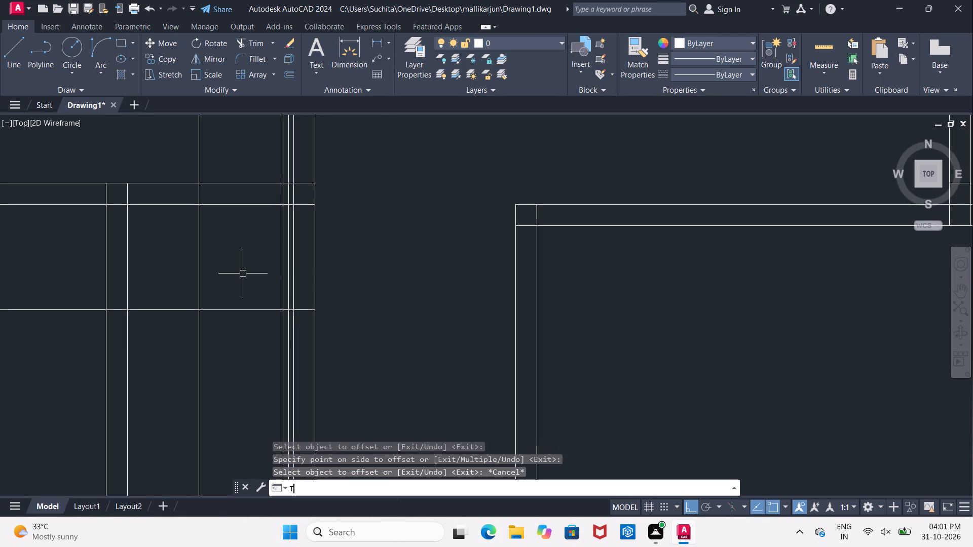
key(space)
key(space)
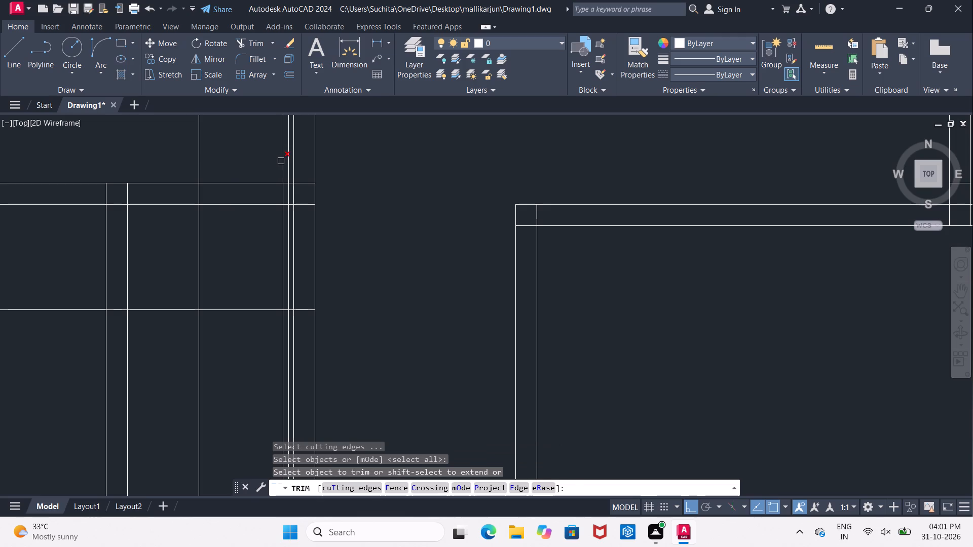
click(281, 163)
click(287, 168)
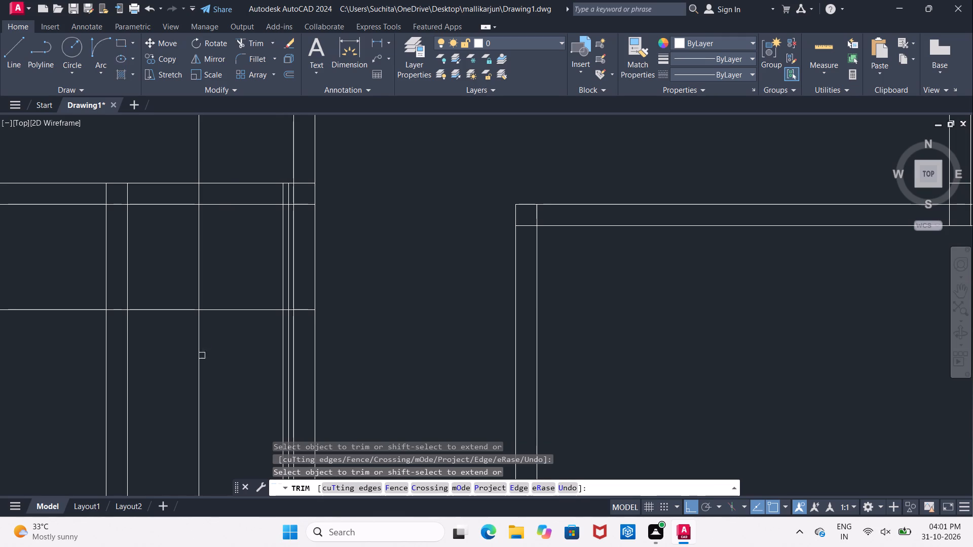
click(281, 340)
click(286, 329)
scroll(286, 325, up, 3)
click(296, 272)
Trim the north wall and 2' line segments across the door opening, then the 1'6" line beside and above the opening.
scroll(246, 315, down, 3)
click(211, 158)
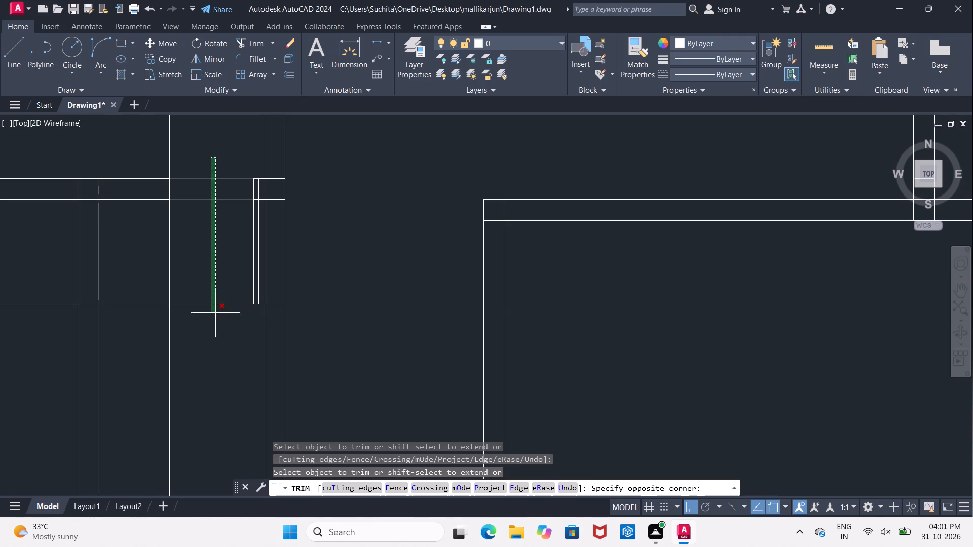
click(215, 319)
click(171, 254)
click(171, 147)
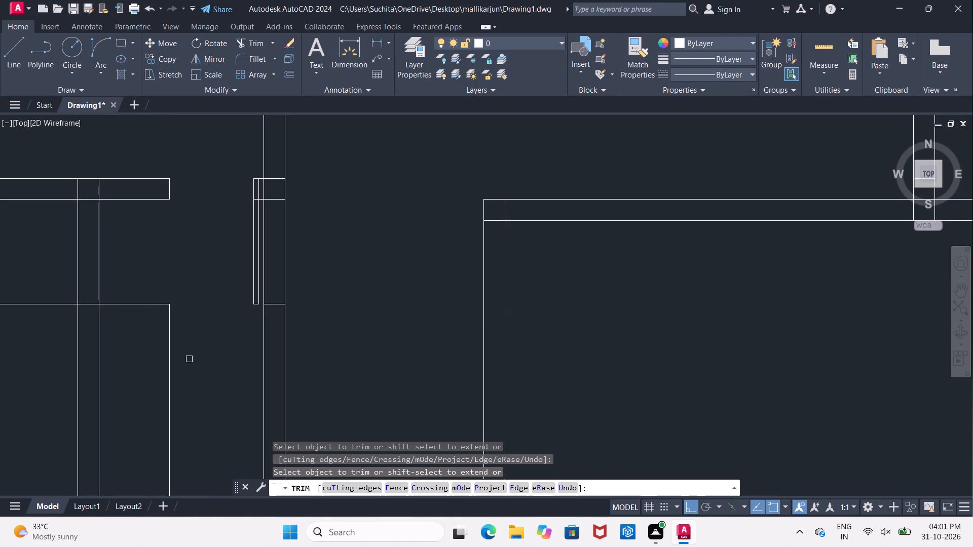
key(Escape)
Delete the leftover vertical 1'6" offset line and the horizontal 2' offset line west of the opening.
click(169, 373)
click(125, 304)
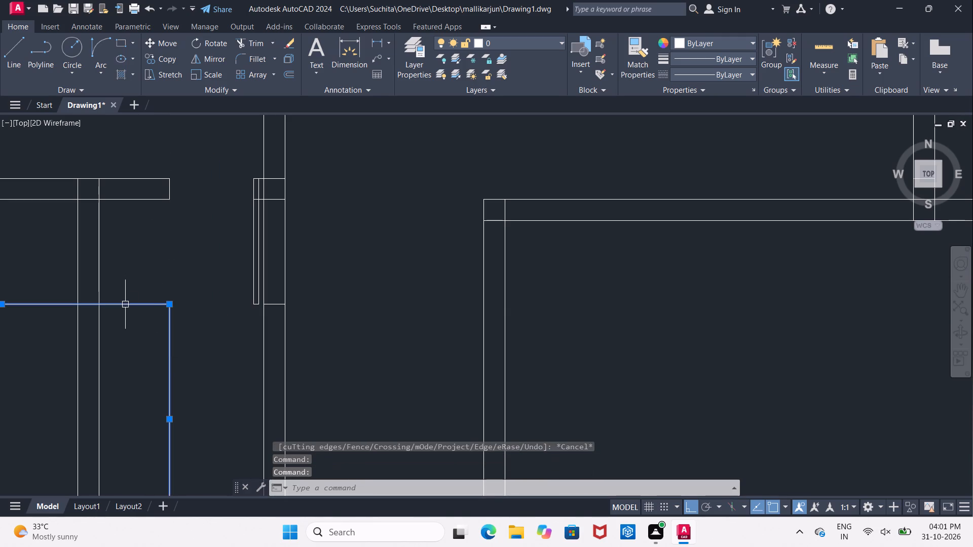
key(Delete)
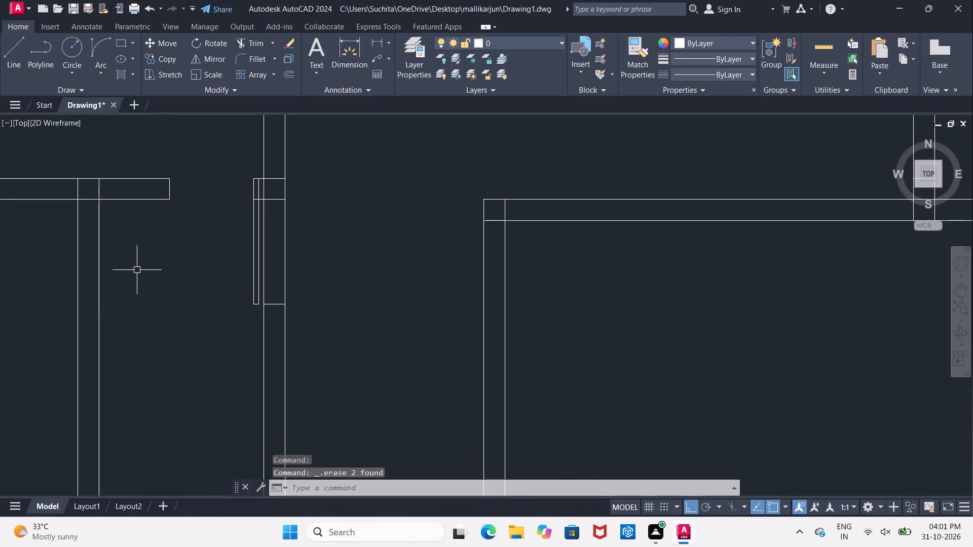
Trim the door leaf lines within the north wall's thickness and the upper wall line stub beside the east wall.
scroll(173, 271, down, 3)
scroll(139, 236, up, 1)
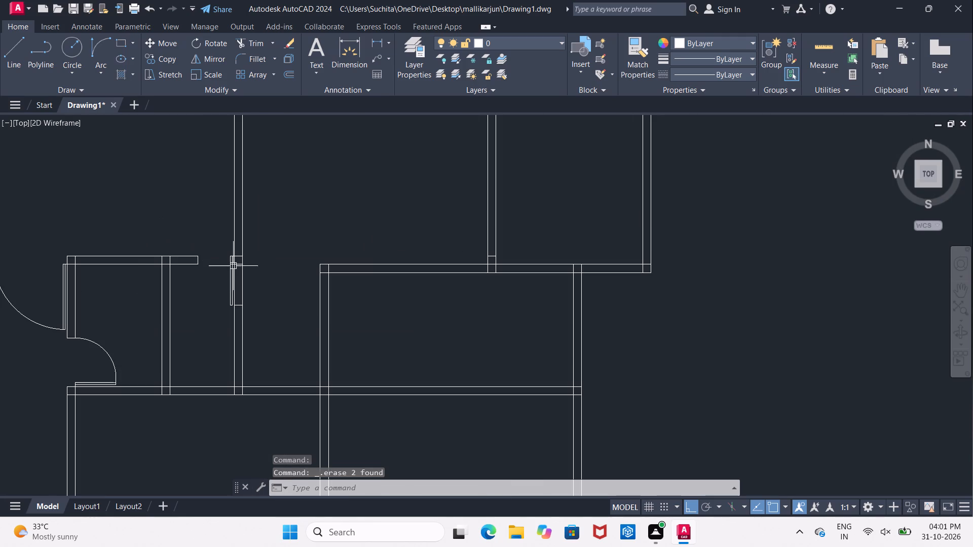
scroll(233, 266, up, 3)
scroll(186, 257, up, 2)
middle_drag(186, 257, 113, 281)
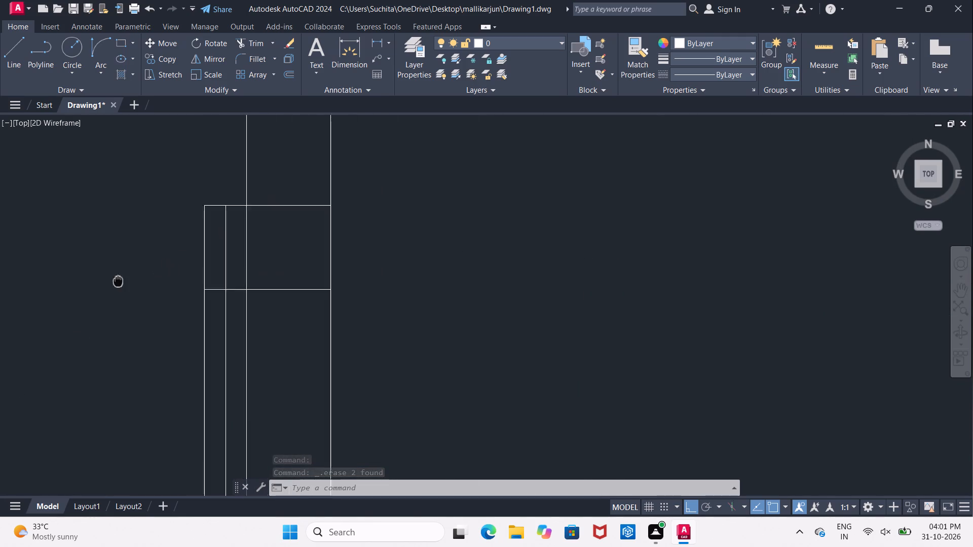
middle_drag(113, 281, 89, 281)
key(Escape)
text(TR)
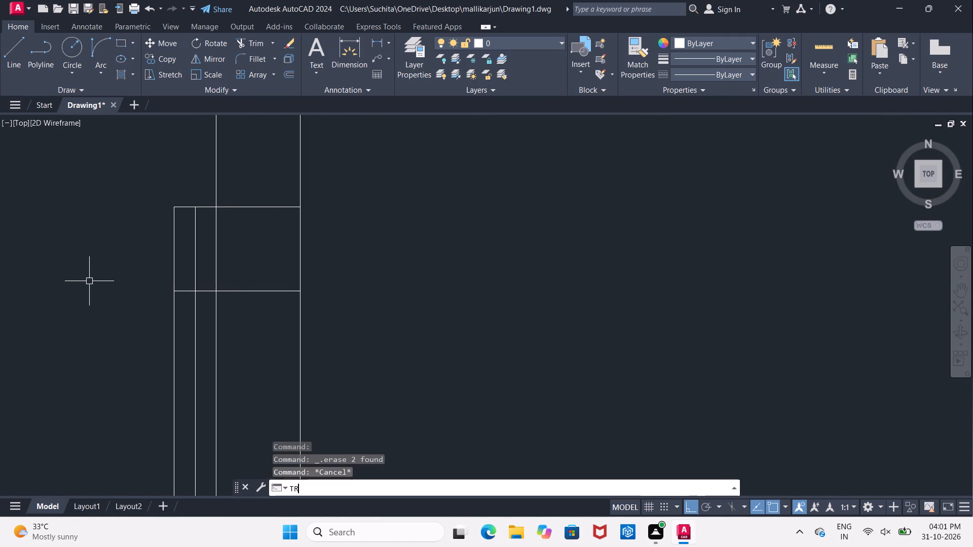
key(space)
key(space)
scroll(95, 278, down, 2)
scroll(115, 277, up, 2)
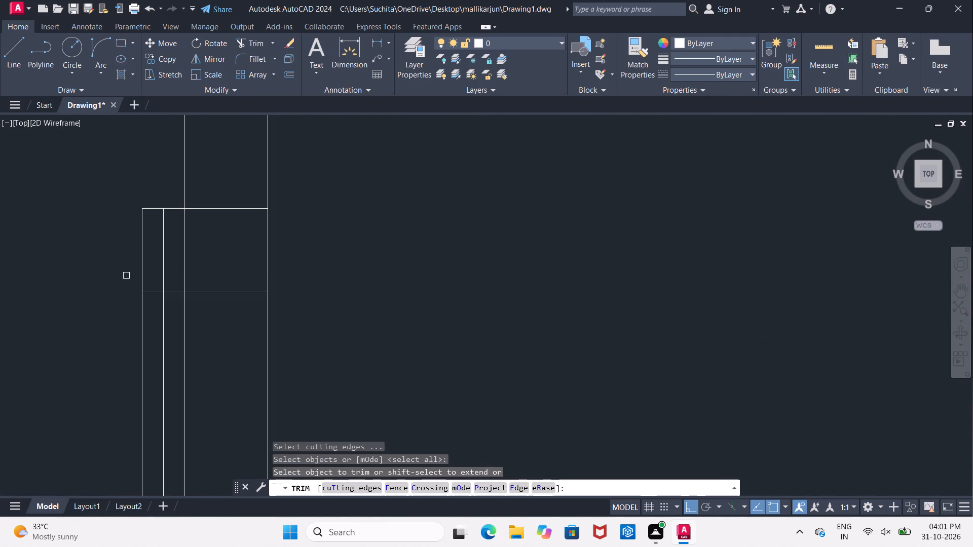
click(143, 271)
click(164, 266)
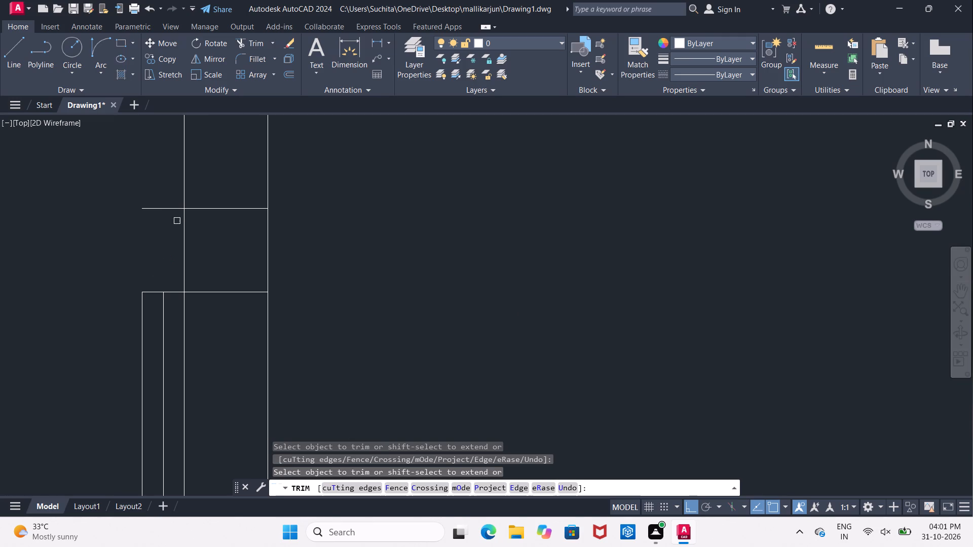
click(171, 207)
scroll(164, 232, down, 3)
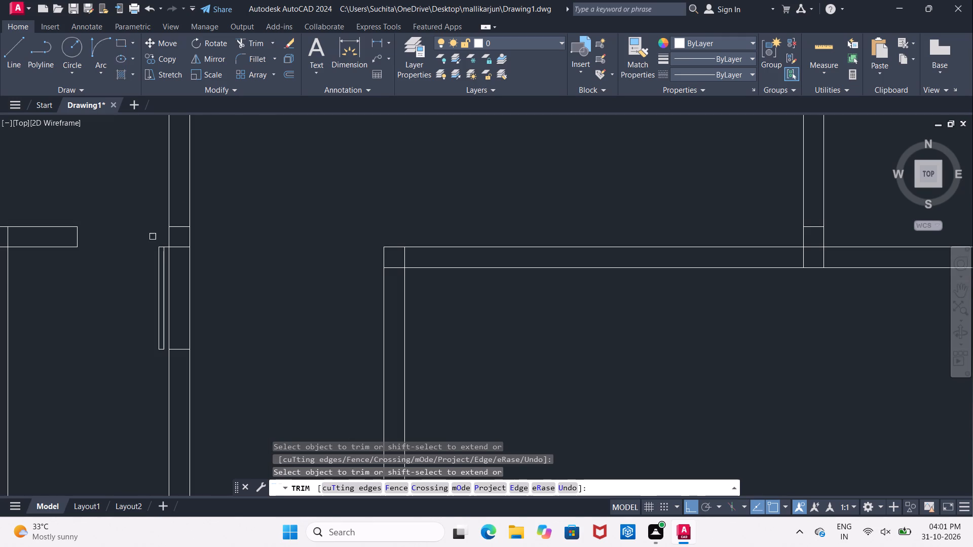
key(Escape)
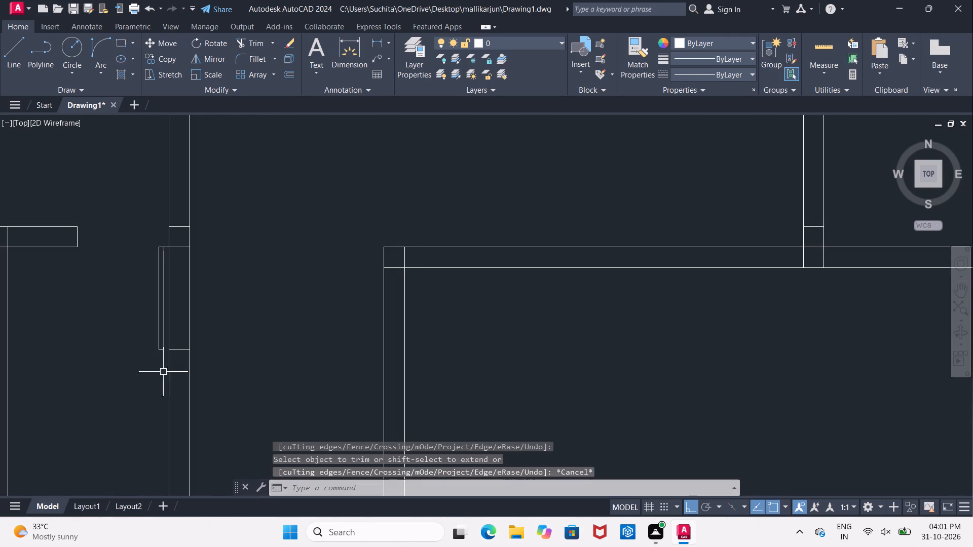
Delete the two short leftover lines across the small room's east wall, at the leaf's lower end and the wall's upper line.
click(181, 349)
key(Delete)
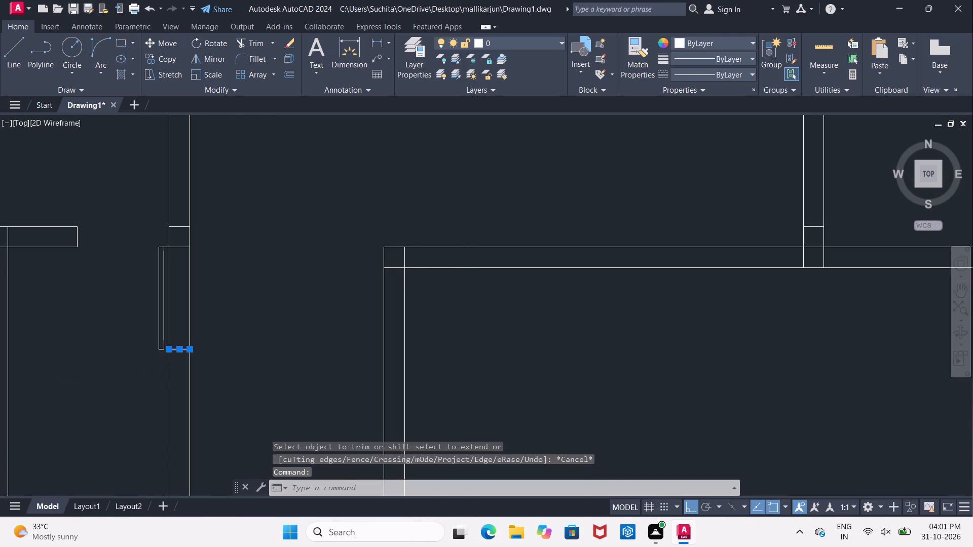
scroll(77, 315, down, 2)
middle_drag(81, 314, 181, 298)
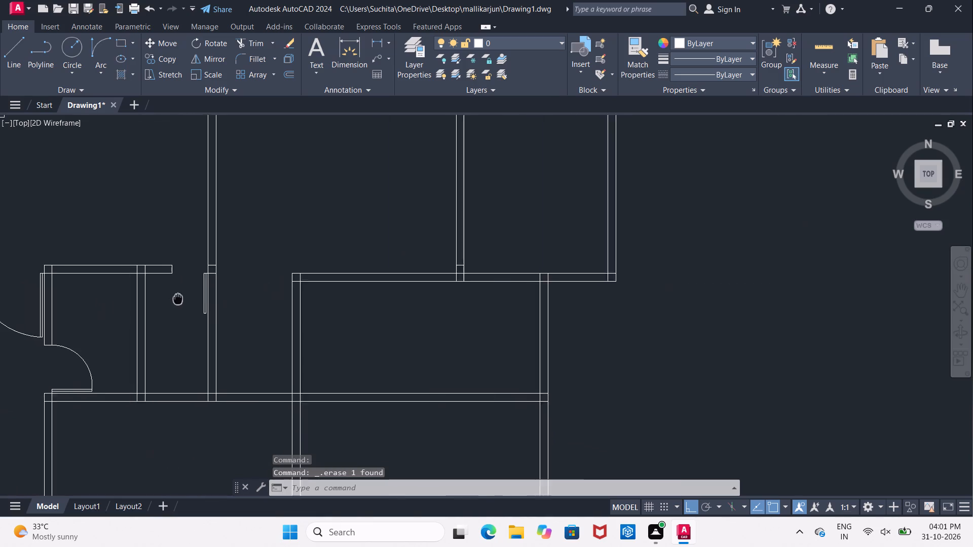
middle_drag(181, 298, 189, 297)
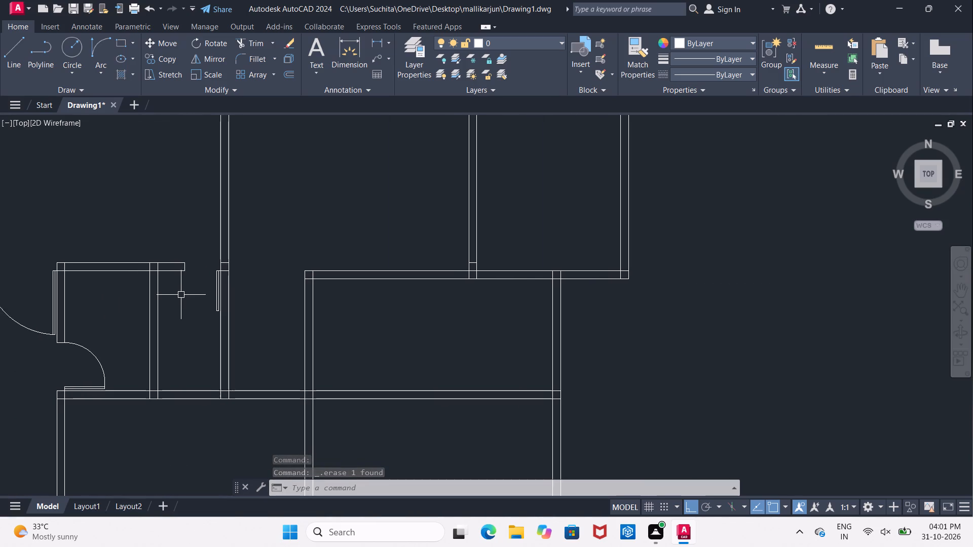
scroll(217, 260, up, 3)
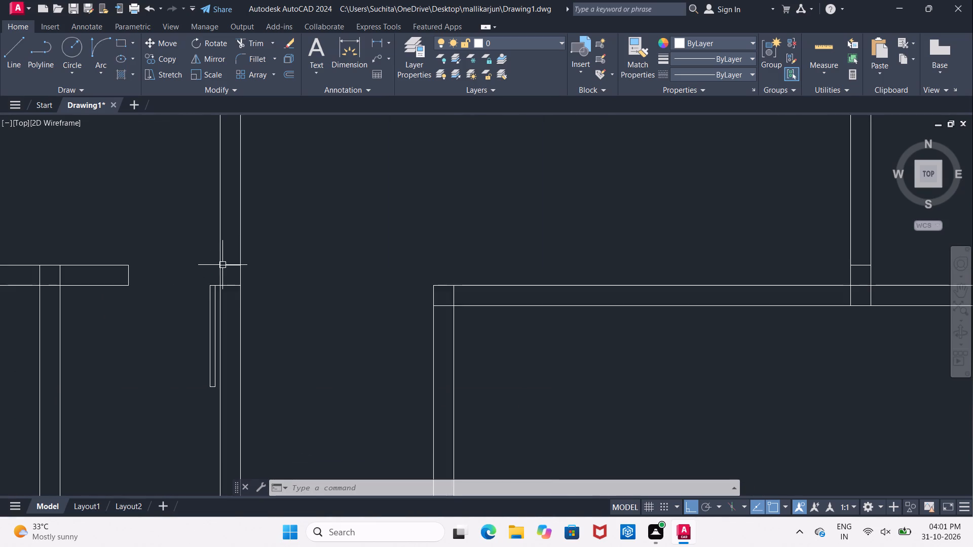
click(230, 267)
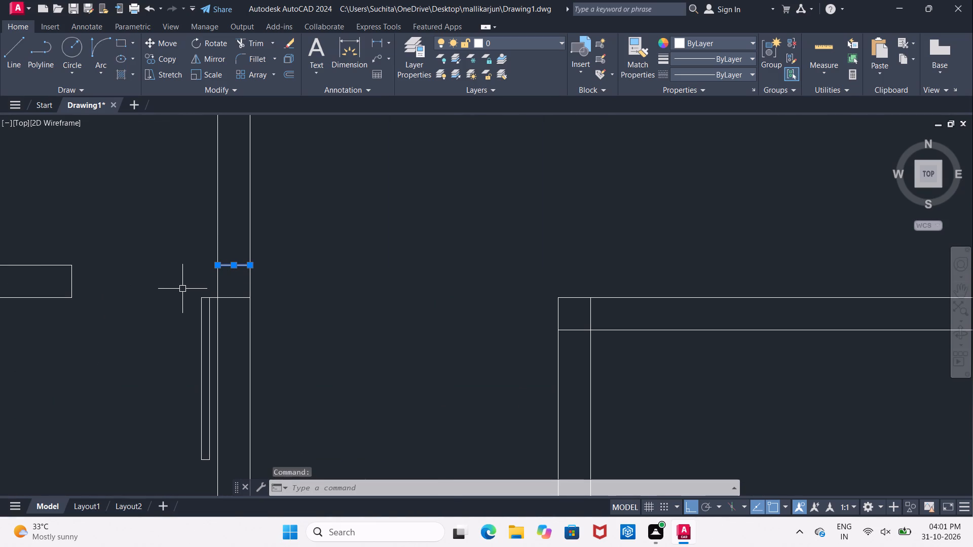
key(Escape)
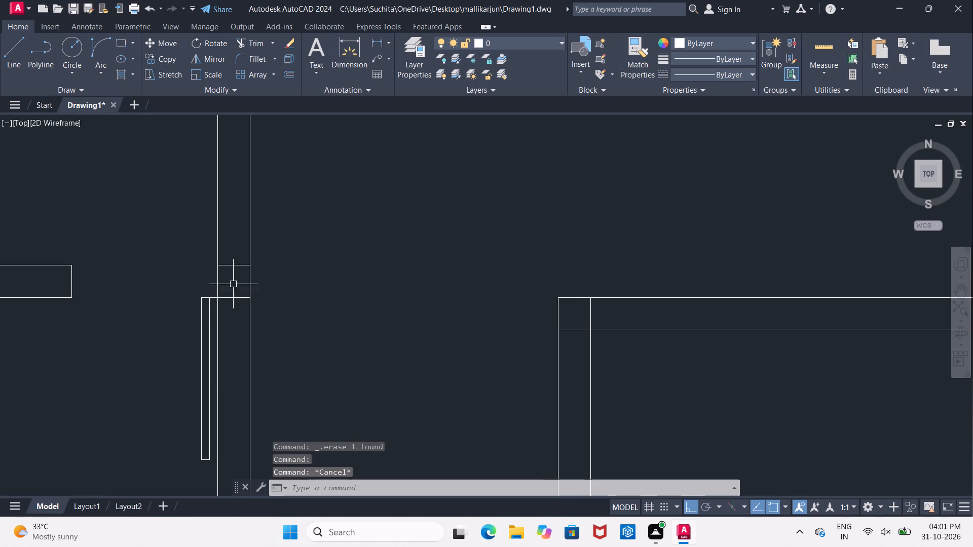
click(233, 266)
key(Delete)
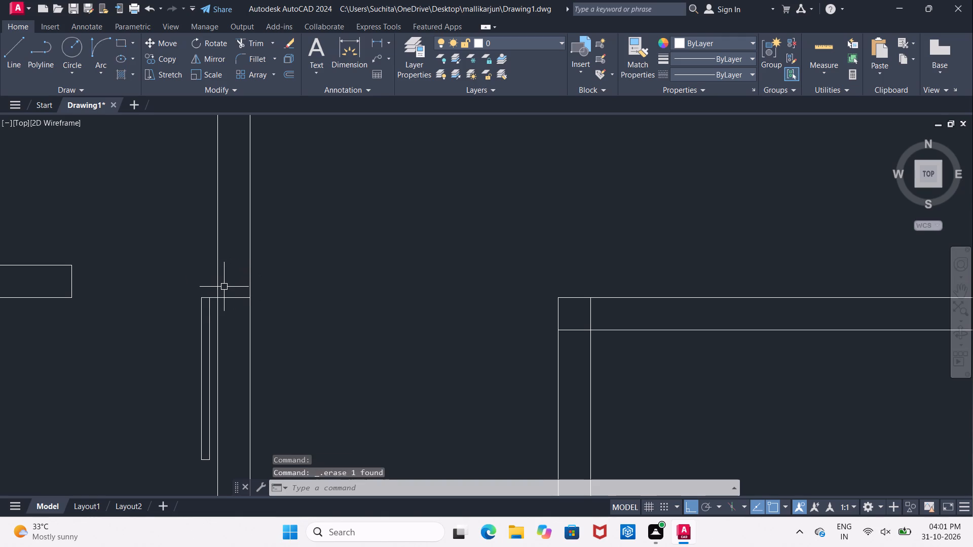
Draw the north door's swing arc from the opening's west jamb to the lower end of the leaf.
scroll(208, 315, up, 2)
scroll(208, 315, down, 3)
scroll(60, 327, down, 2)
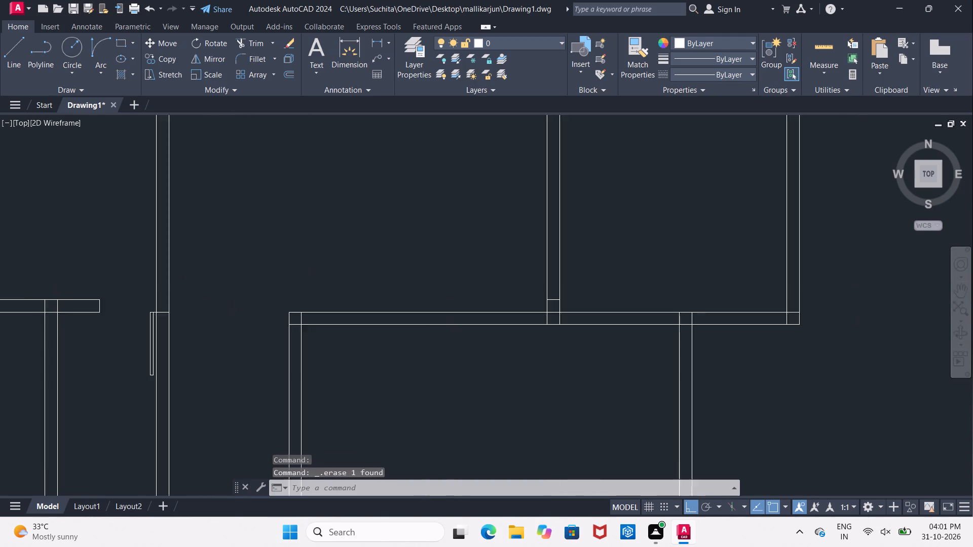
middle_drag(98, 330, 185, 326)
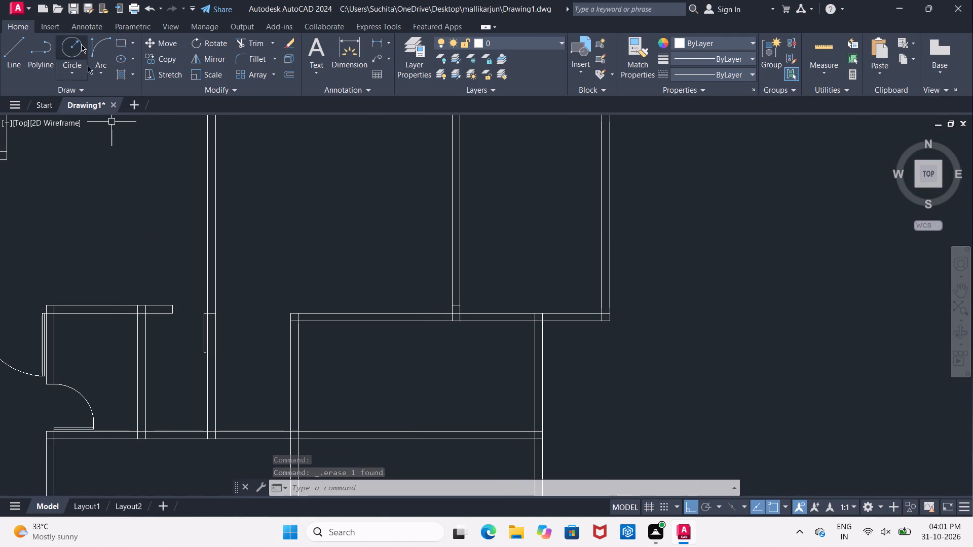
click(99, 44)
scroll(163, 323, up, 1)
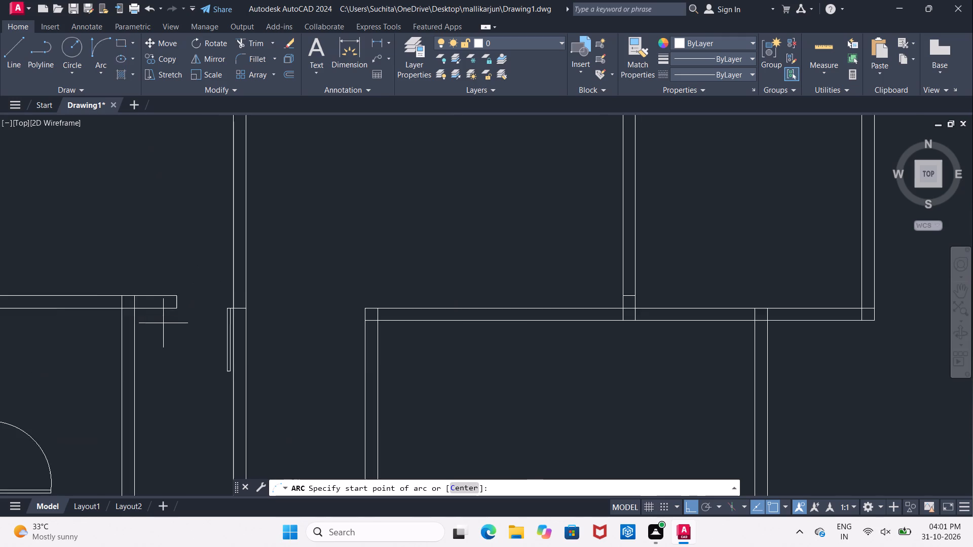
scroll(163, 323, up, 1)
click(185, 301)
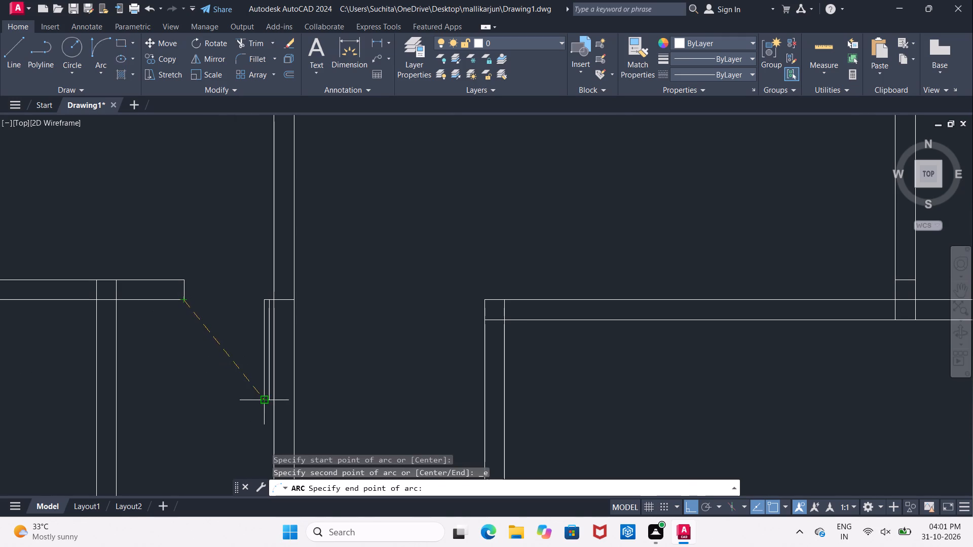
click(265, 401)
click(175, 411)
scroll(180, 404, down, 3)
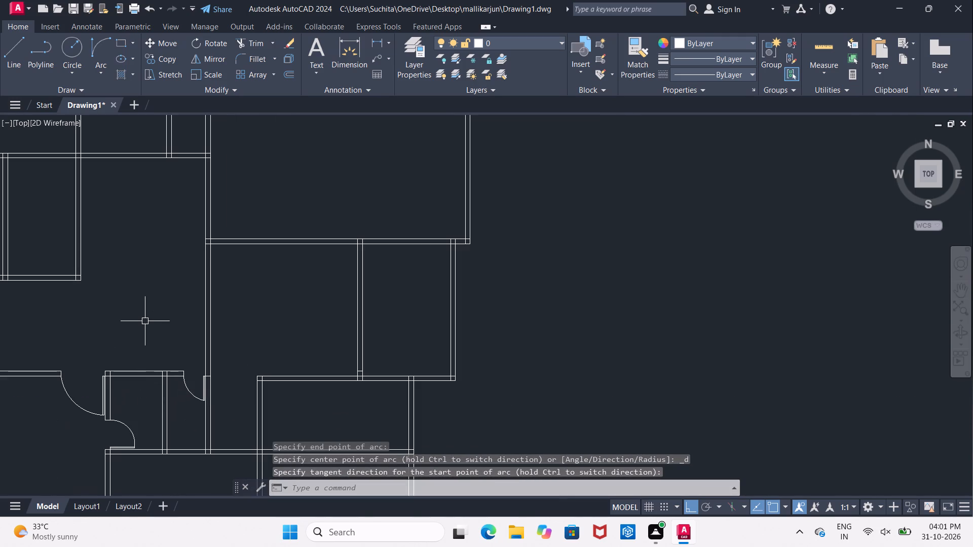
Offset the west face of the wall between the two large south rooms 1" westward twice to form a door leaf.
middle_drag(149, 330, 163, 229)
scroll(155, 220, down, 1)
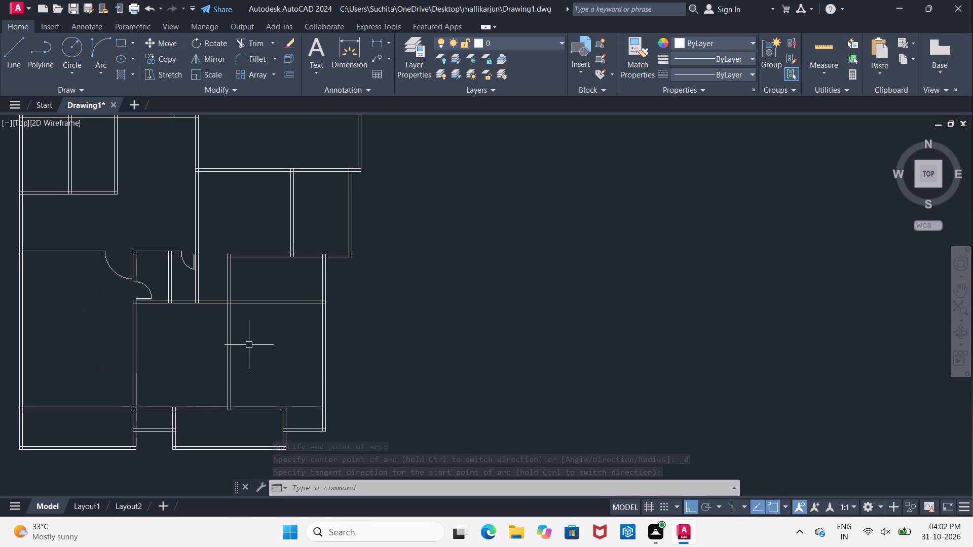
scroll(207, 309, up, 1)
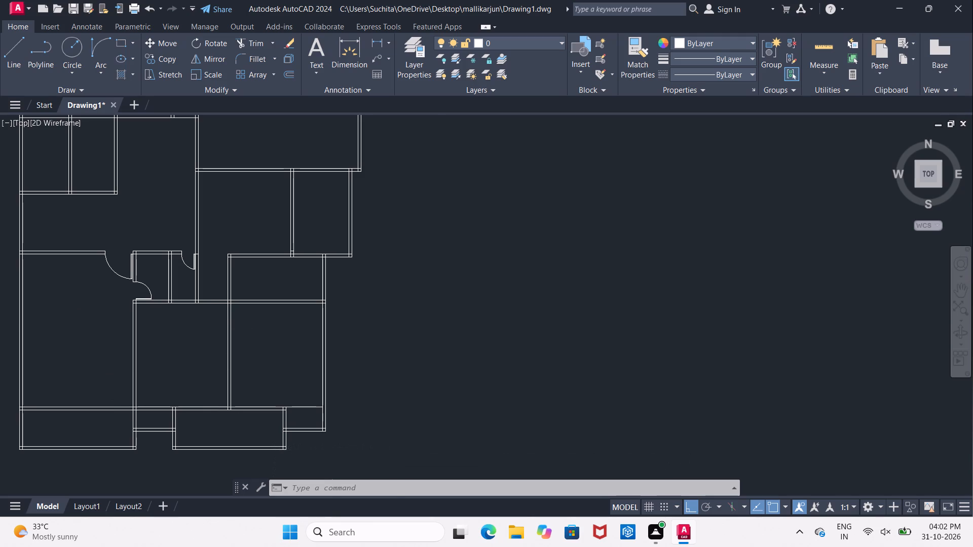
scroll(210, 311, up, 2)
middle_drag(243, 320, 234, 322)
key(Escape)
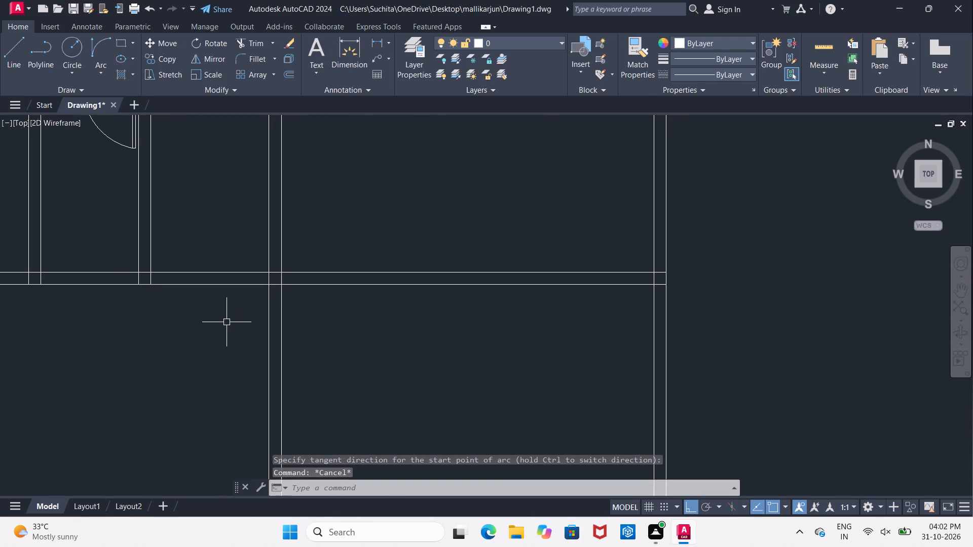
key(o)
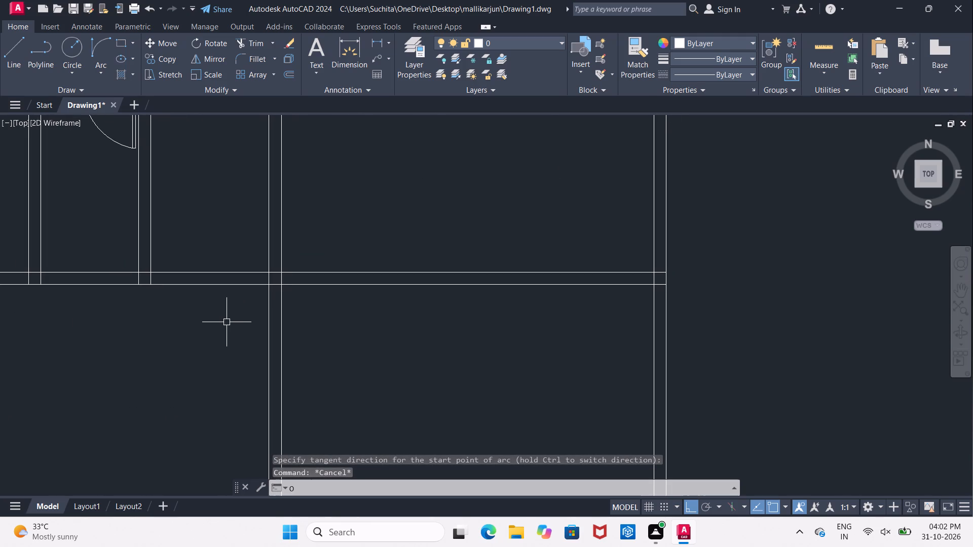
key(Return)
text(1")
key(Return)
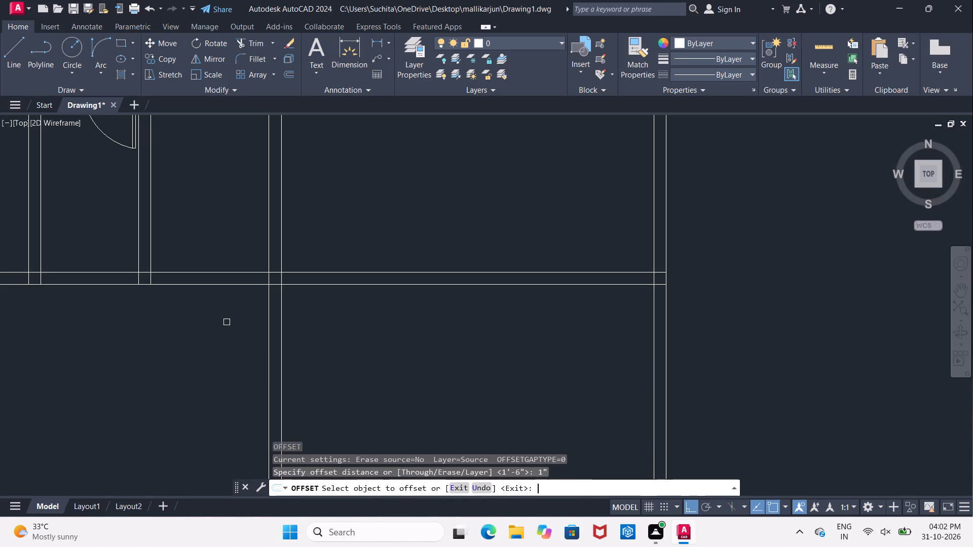
click(268, 340)
click(241, 343)
click(265, 353)
click(242, 356)
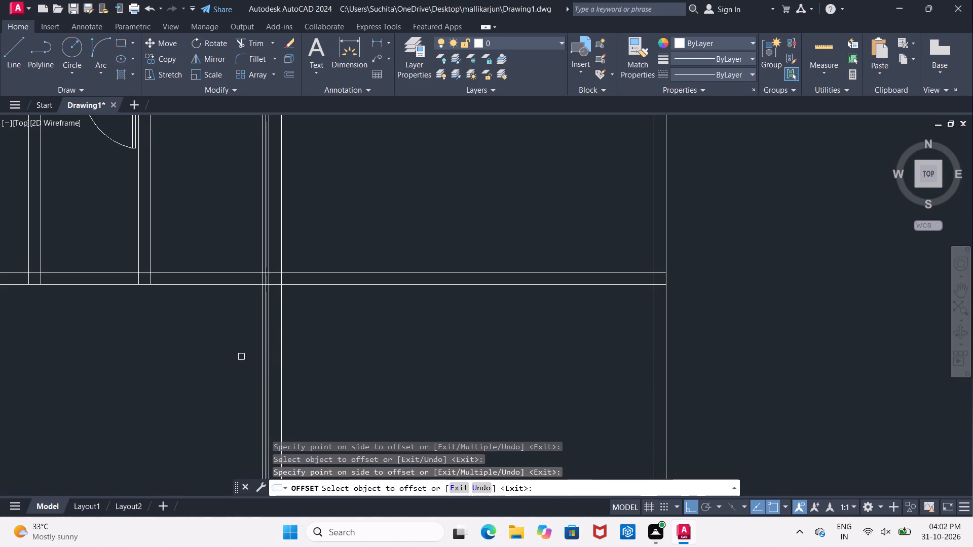
key(Escape)
Trim both 1" offset lines above the upper line of the south rooms' north wall.
text(TR)
key(space)
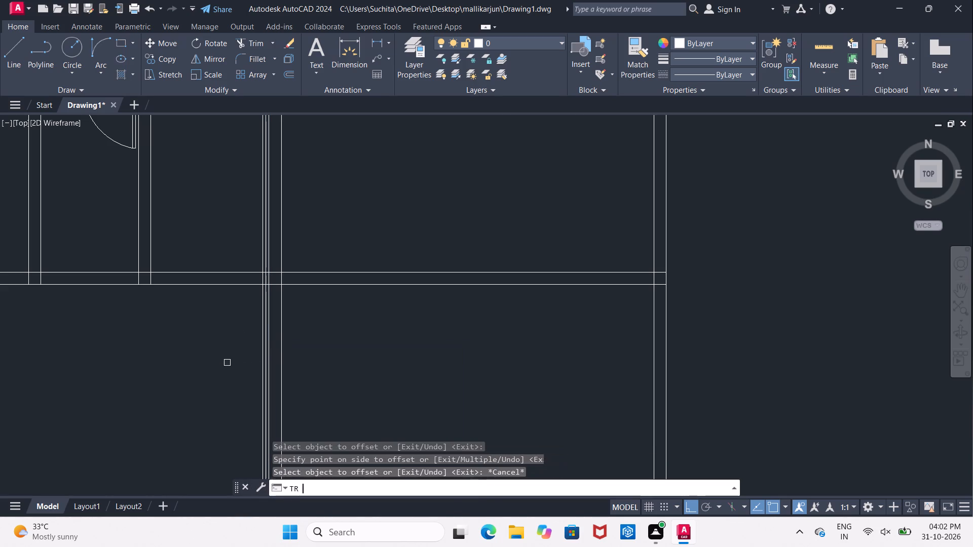
key(space)
scroll(265, 327, up, 4)
middle_drag(256, 242, 250, 430)
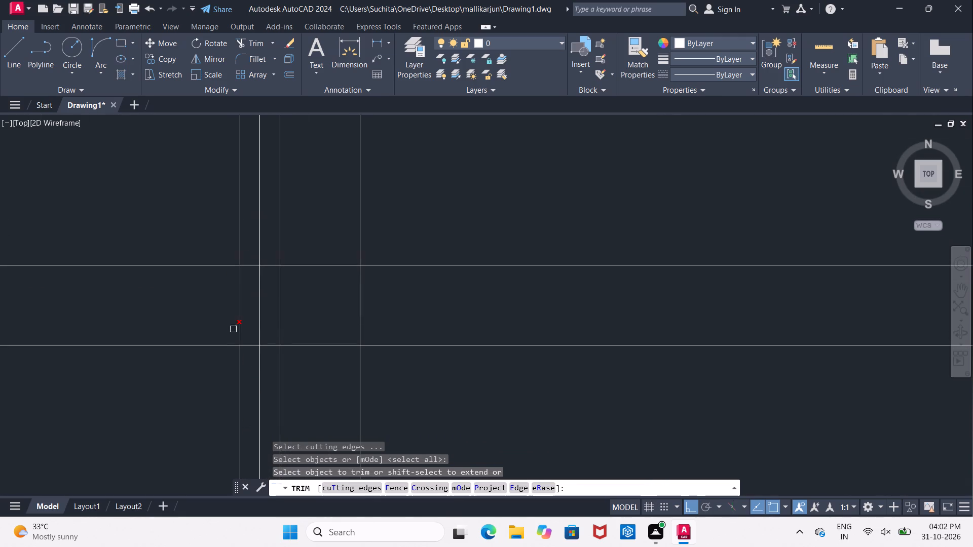
click(240, 247)
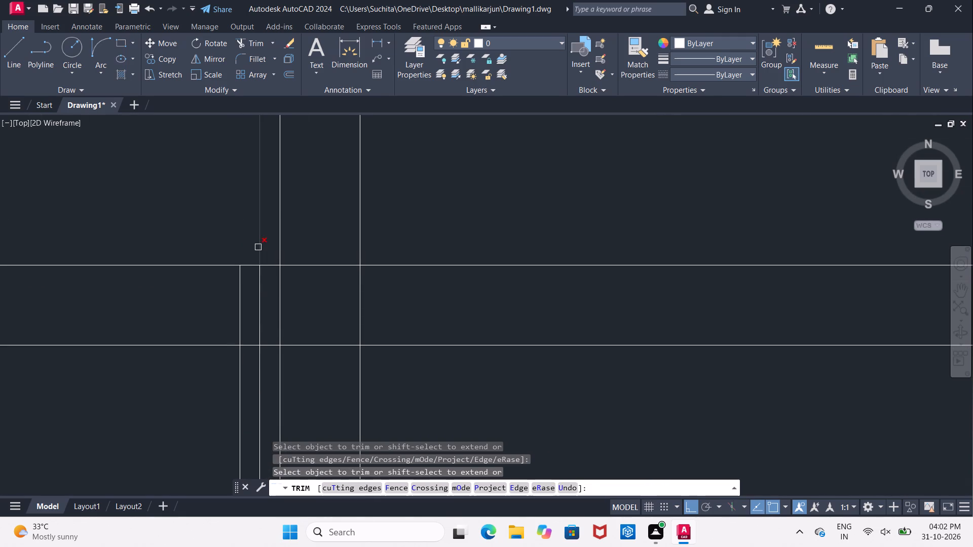
click(258, 247)
scroll(256, 248, down, 4)
key(Escape)
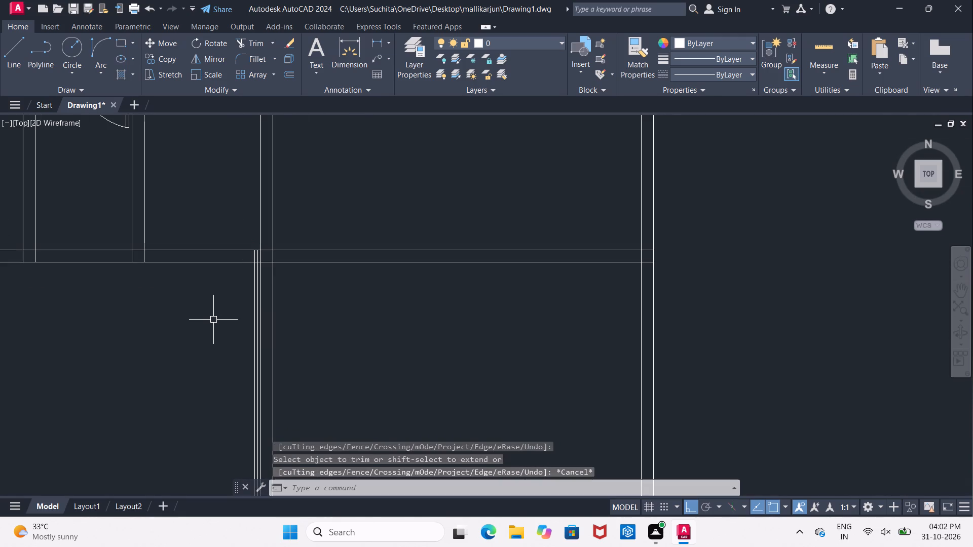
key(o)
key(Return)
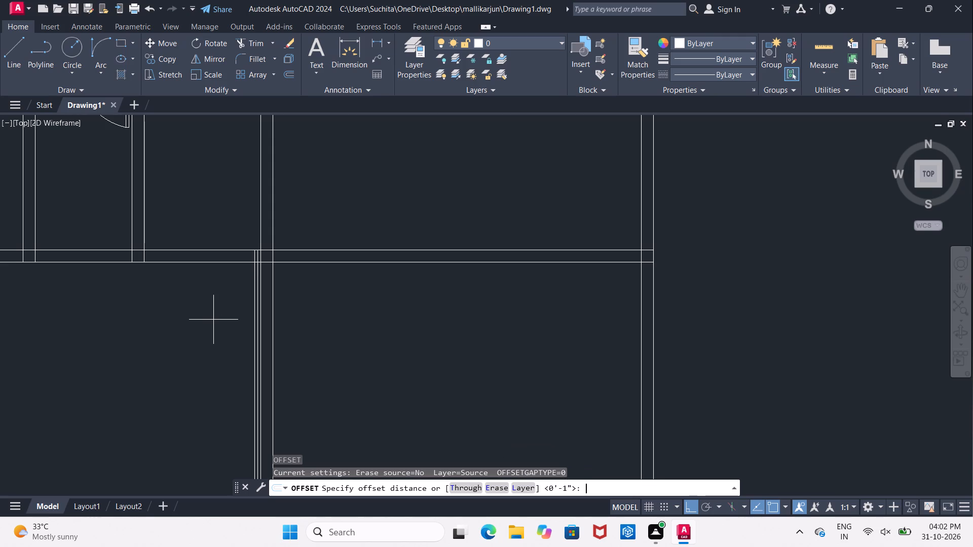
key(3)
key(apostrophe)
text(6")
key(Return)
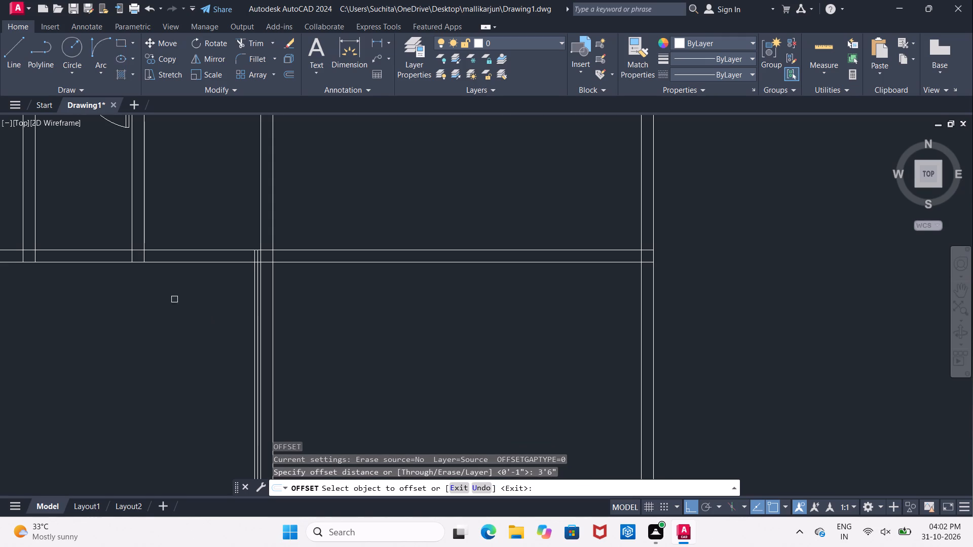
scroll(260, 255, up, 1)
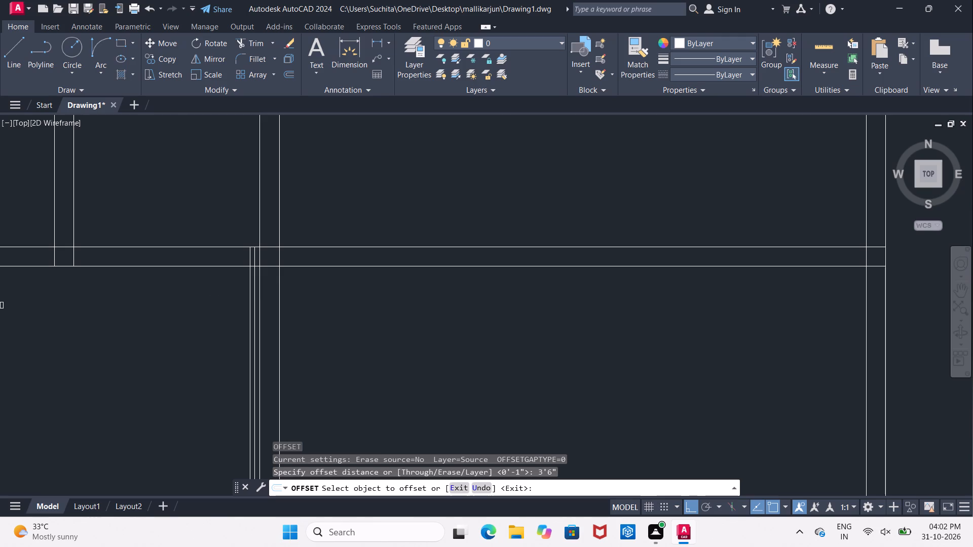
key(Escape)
Offset the upper line of the south rooms' north wall 3'6" southward to mark the door leaf's length.
scroll(40, 305, down, 2)
middle_drag(61, 307, 153, 267)
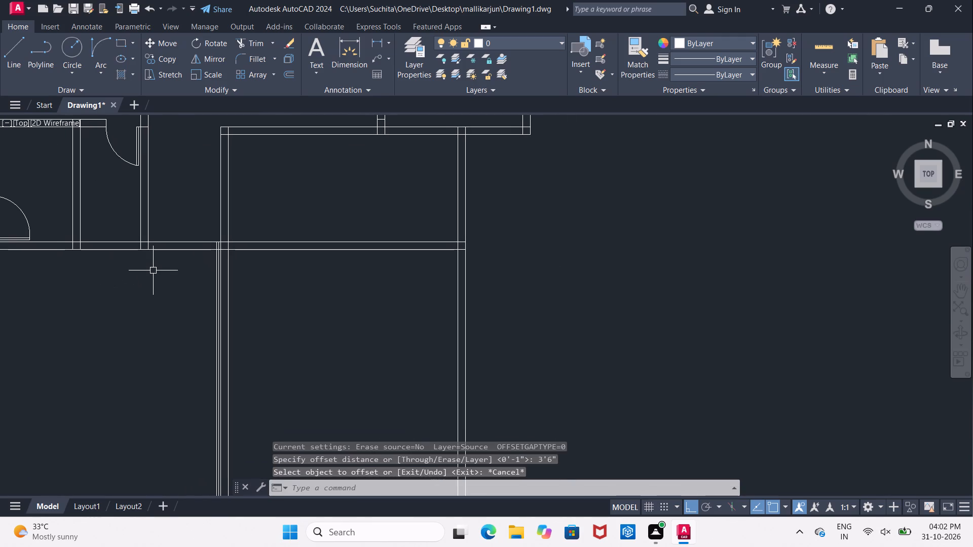
key(Escape)
key(o)
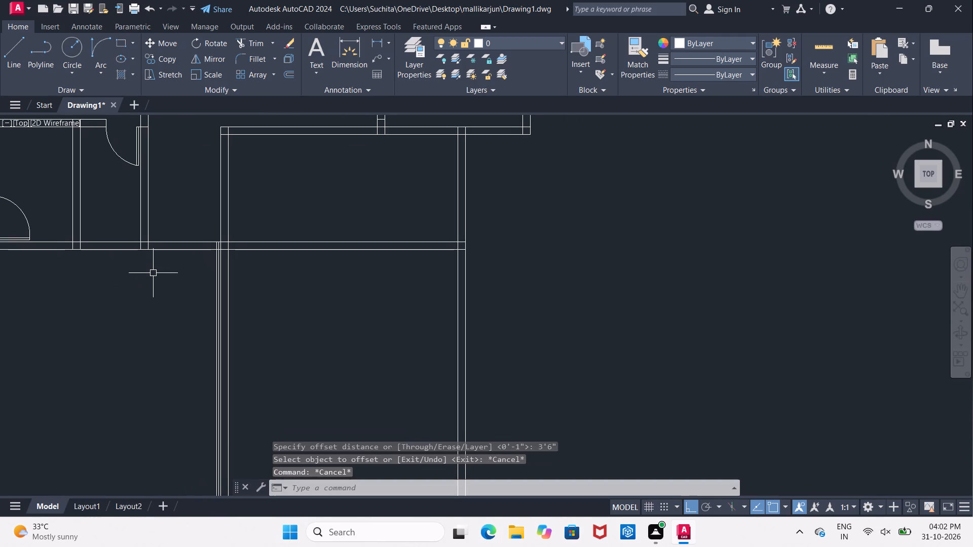
key(Return)
text(3'6")
key(Return)
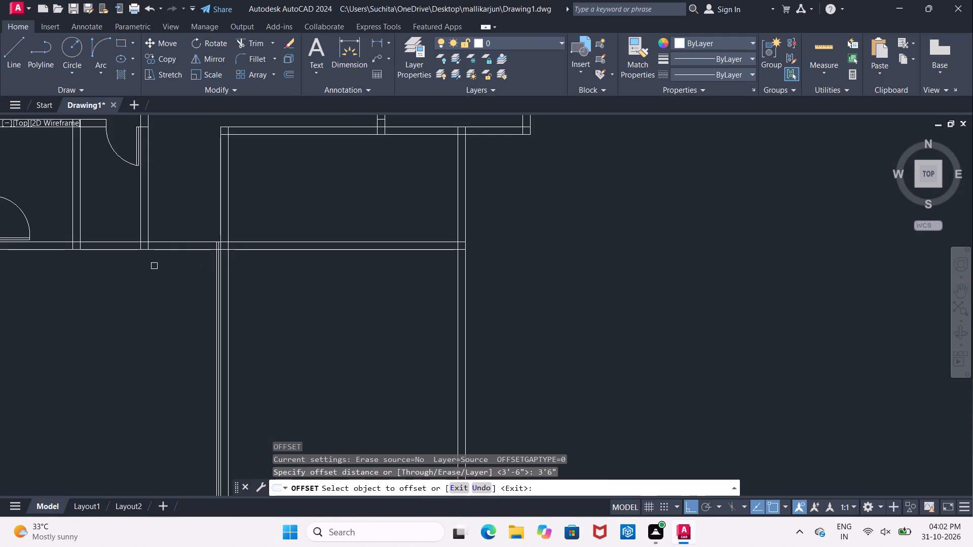
click(188, 243)
click(191, 293)
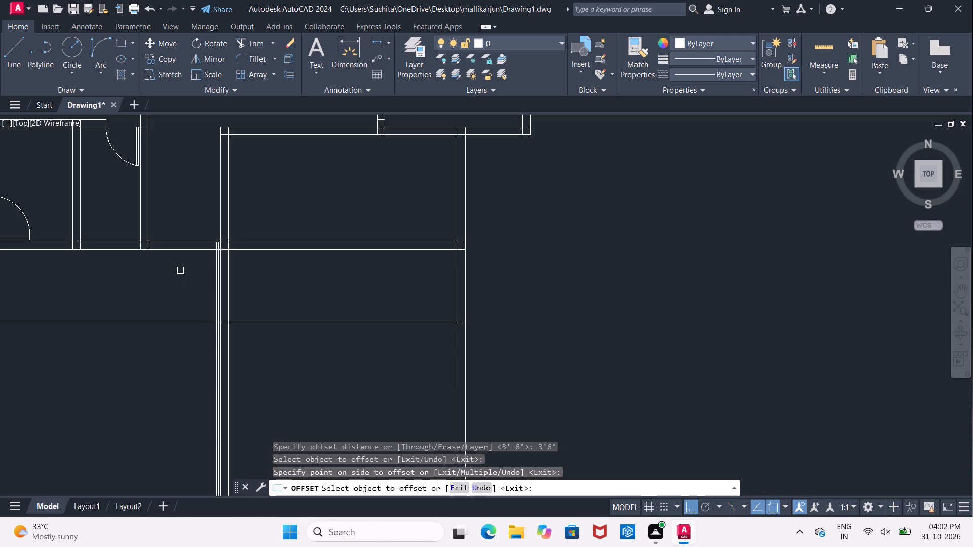
key(Escape)
Trim the two door leaf lines below the 3'6" offset line.
text(TR)
key(space)
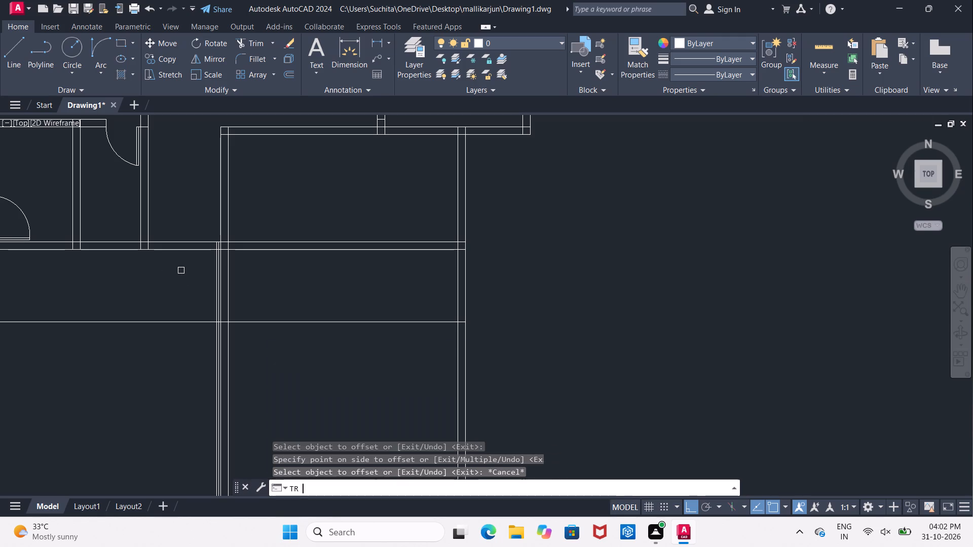
key(space)
scroll(217, 338, up, 1)
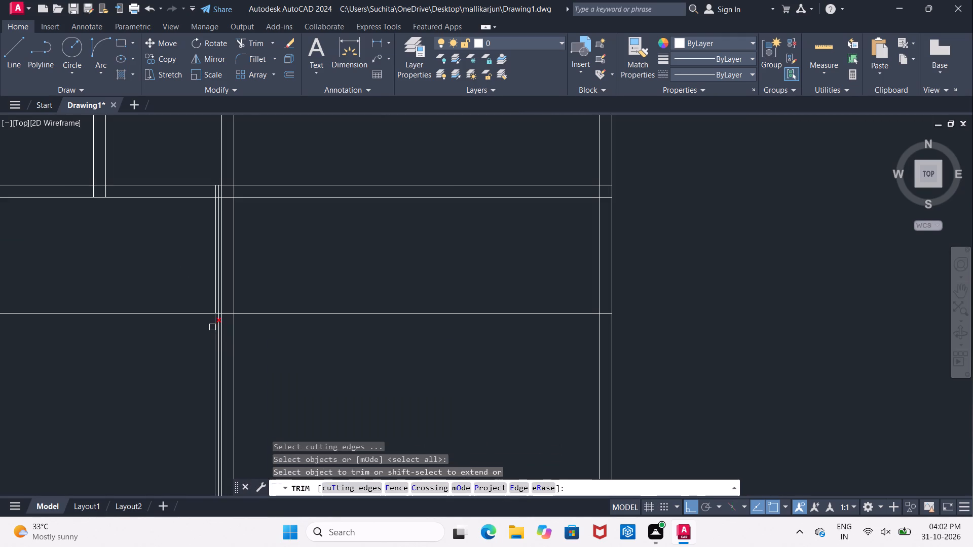
scroll(205, 328, up, 4)
click(270, 255)
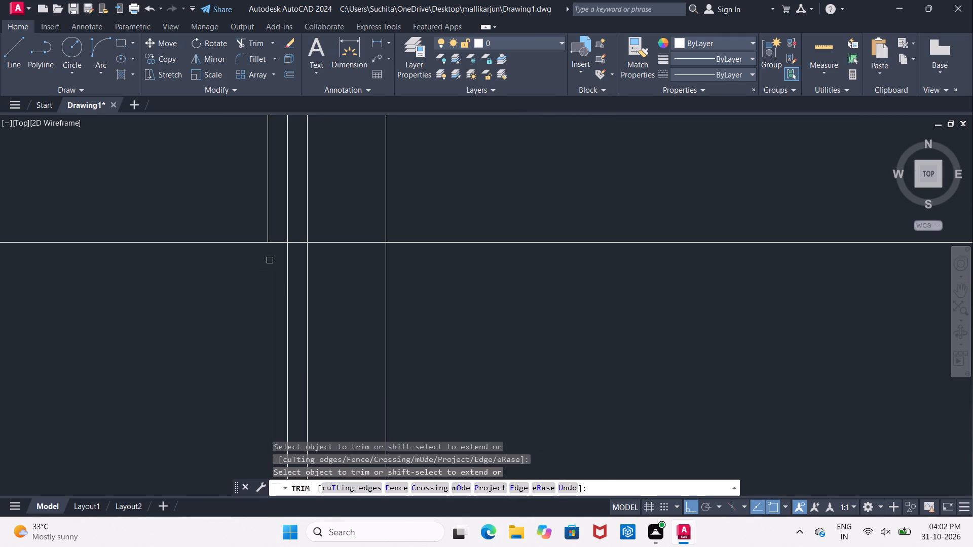
click(286, 263)
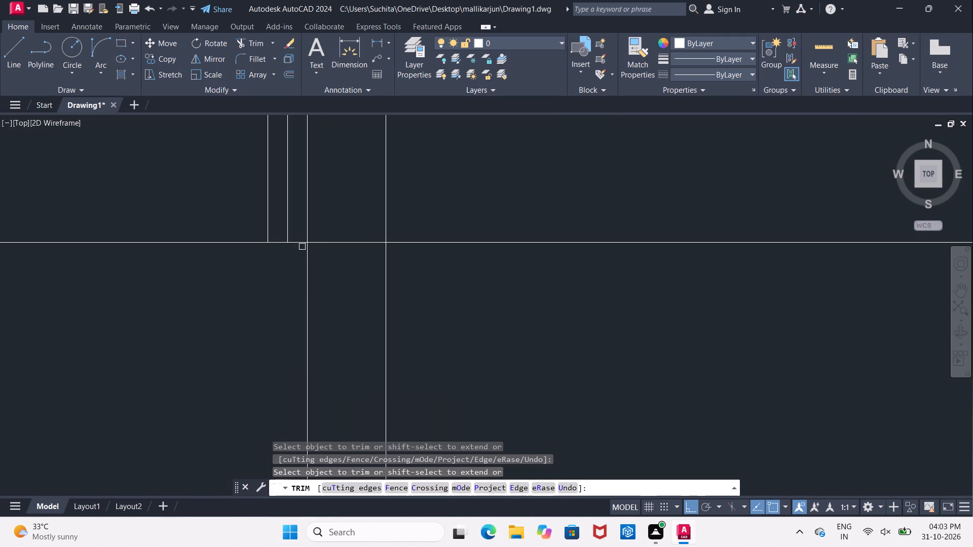
Trim the 3'6" offset line in the gap between leaf and wall and along its stretch west of the leaf.
click(301, 243)
middle_drag(146, 316, 166, 340)
click(191, 268)
scroll(194, 314, down, 3)
scroll(128, 315, down, 3)
middle_drag(65, 329, 74, 339)
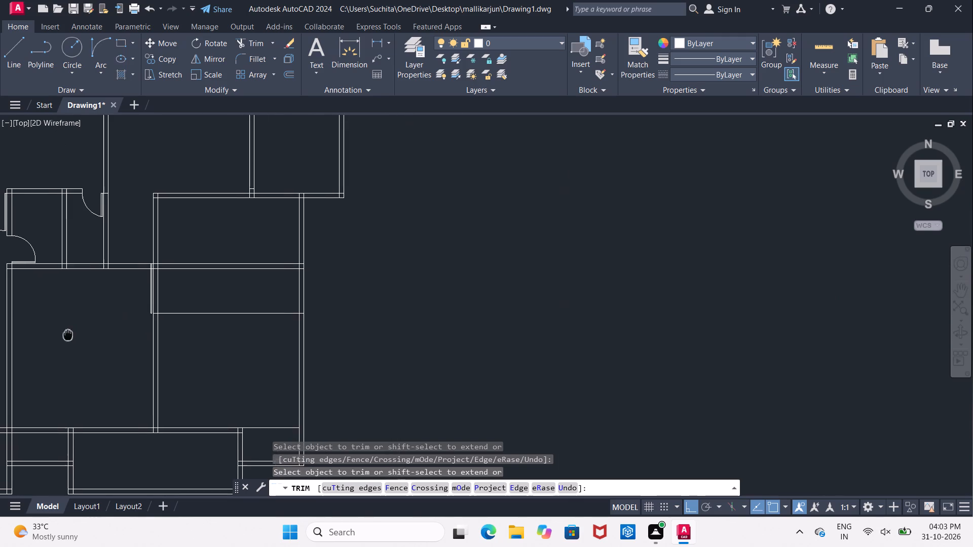
Trim the upper ends of the two door leaf lines where they cross the thickness of the south rooms' north wall.
middle_drag(74, 339, 108, 332)
scroll(160, 258, up, 2)
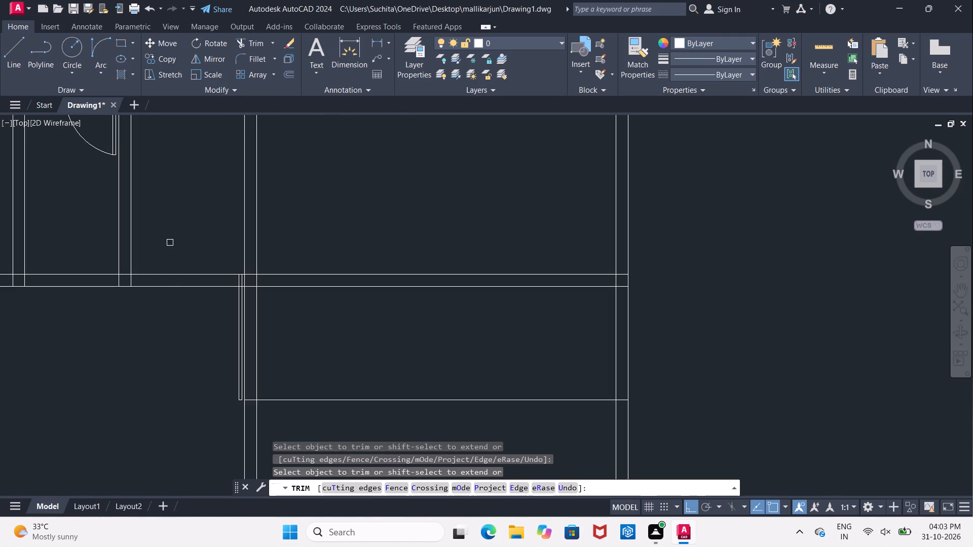
click(170, 243)
click(181, 242)
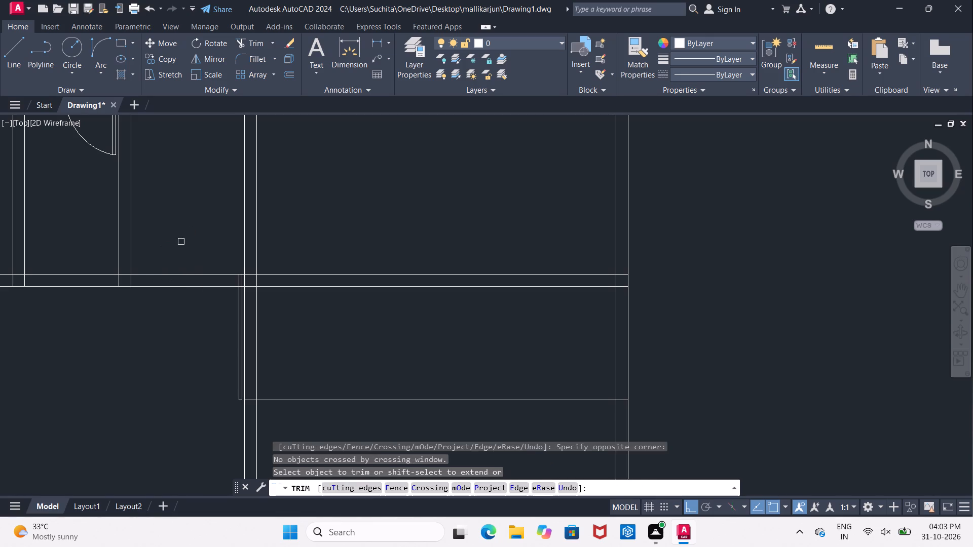
scroll(239, 278, up, 3)
click(231, 286)
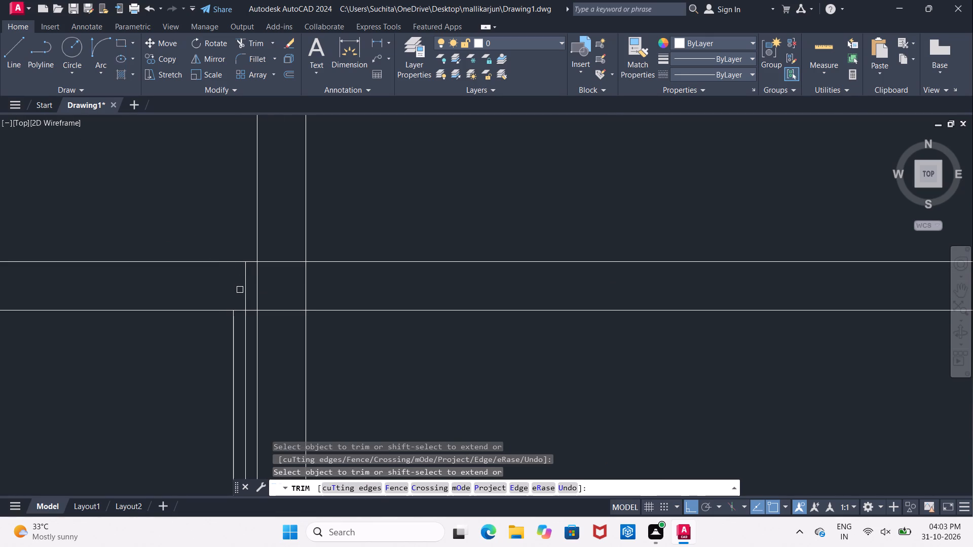
click(245, 290)
scroll(239, 281, down, 3)
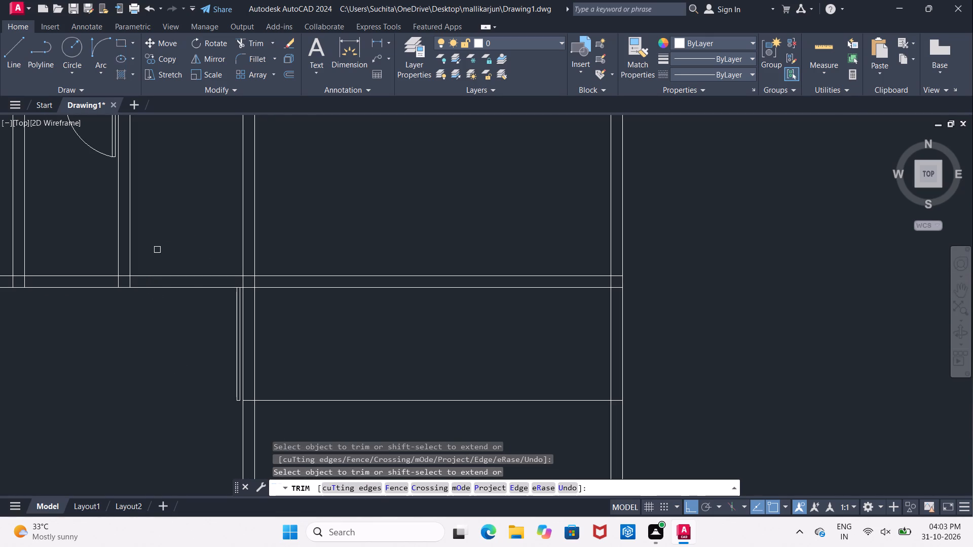
Trim both north wall lines across the door opening between the small rooms' southeast corner and the wall beside the leaf.
drag(157, 249, 160, 254)
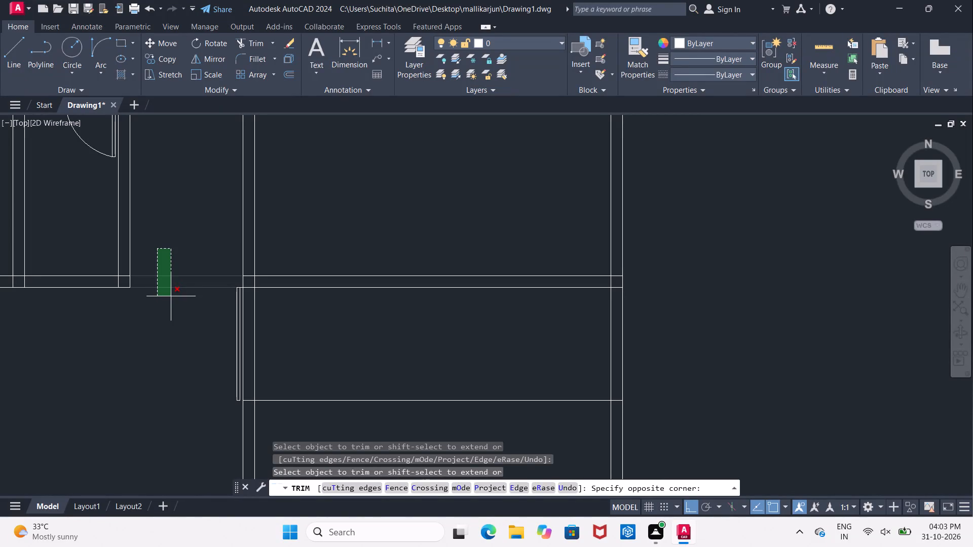
click(171, 296)
scroll(171, 296, down, 3)
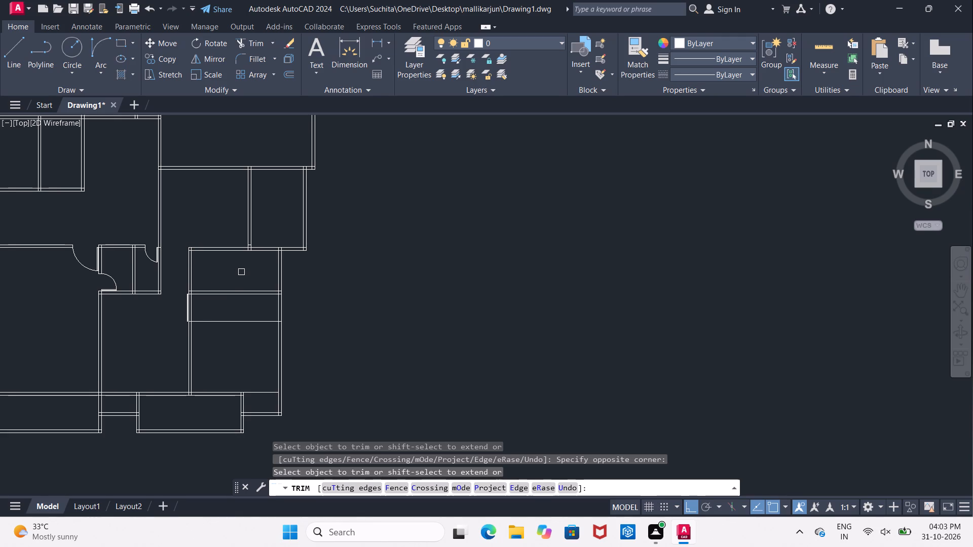
Trim both north wall lines and the 3'6" offset line across the interior of the room east of the door leaf.
scroll(207, 306, up, 1)
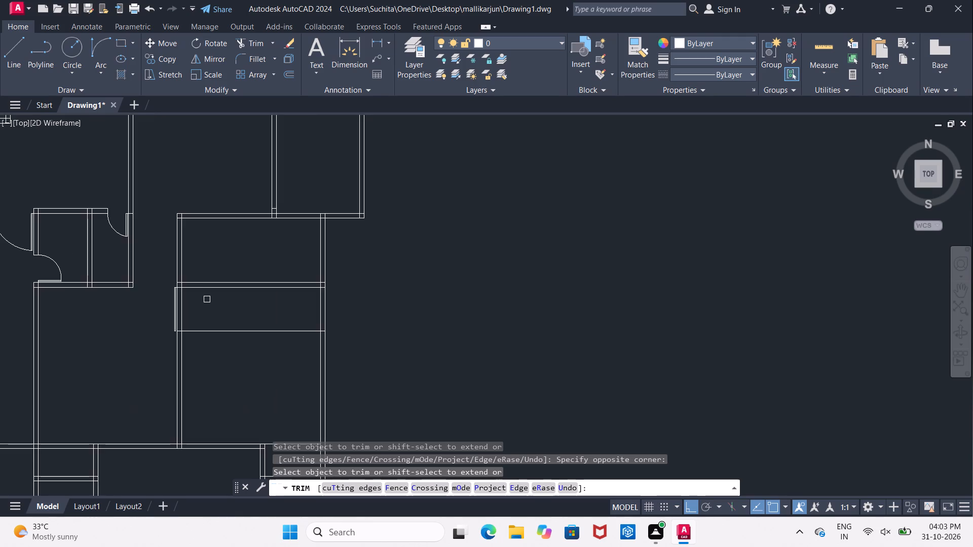
scroll(207, 298, up, 1)
click(198, 282)
click(197, 276)
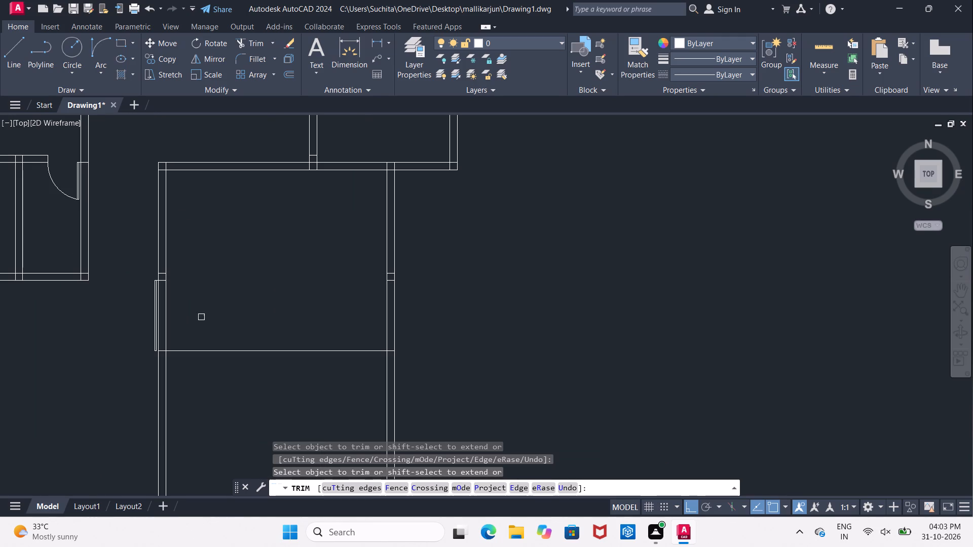
click(180, 351)
Erase the short upper line left across the wall just above the door leaf's hinge end.
scroll(146, 272, up, 3)
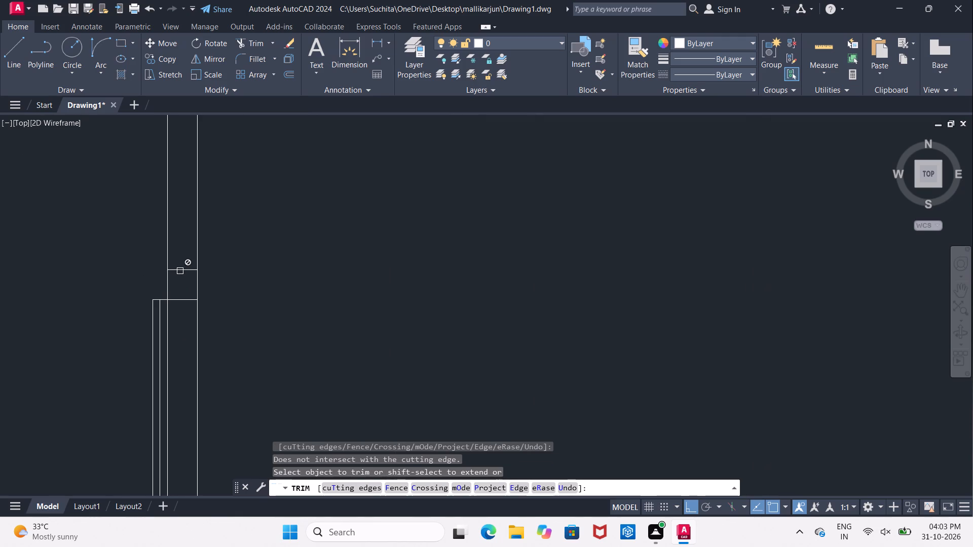
scroll(180, 271, down, 2)
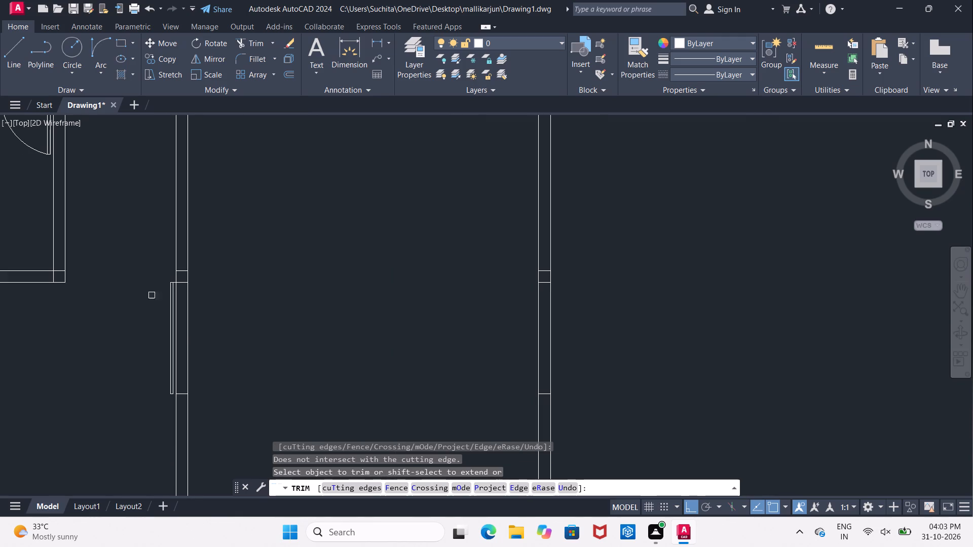
middle_drag(111, 275, 120, 293)
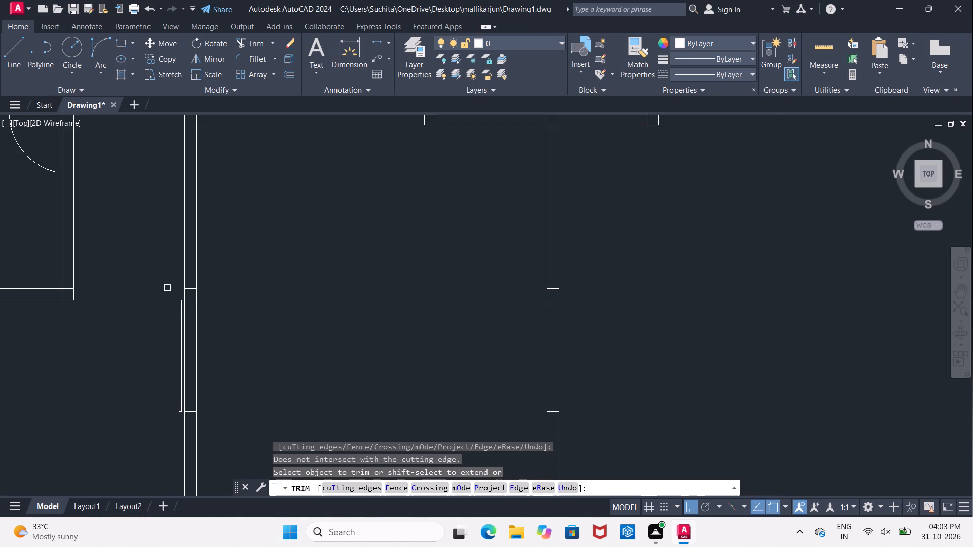
scroll(189, 292, up, 3)
key(Escape)
click(191, 278)
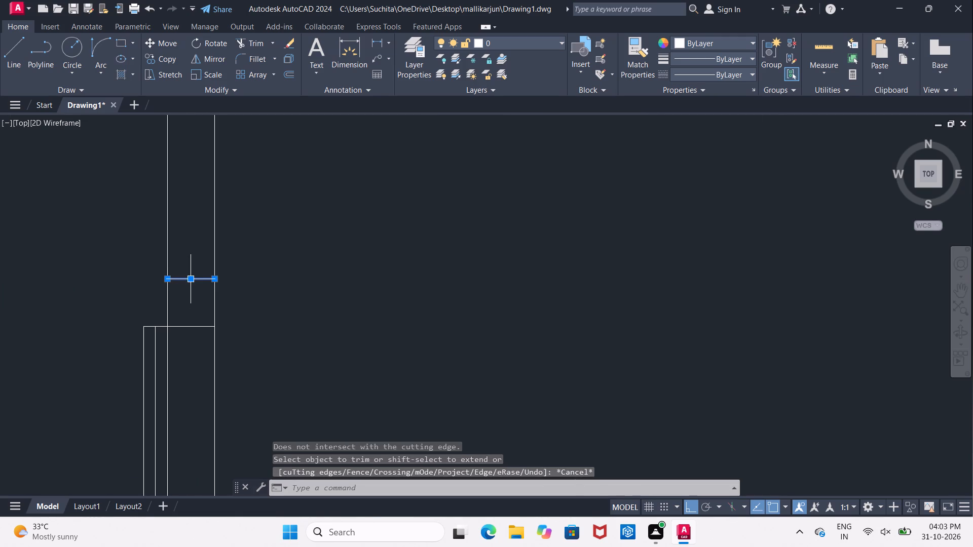
key(Delete)
scroll(193, 289, down, 2)
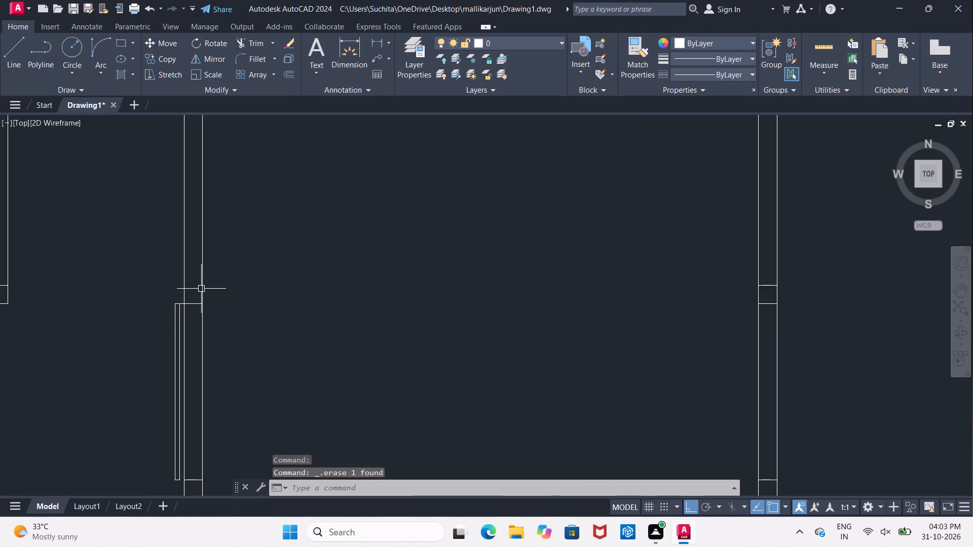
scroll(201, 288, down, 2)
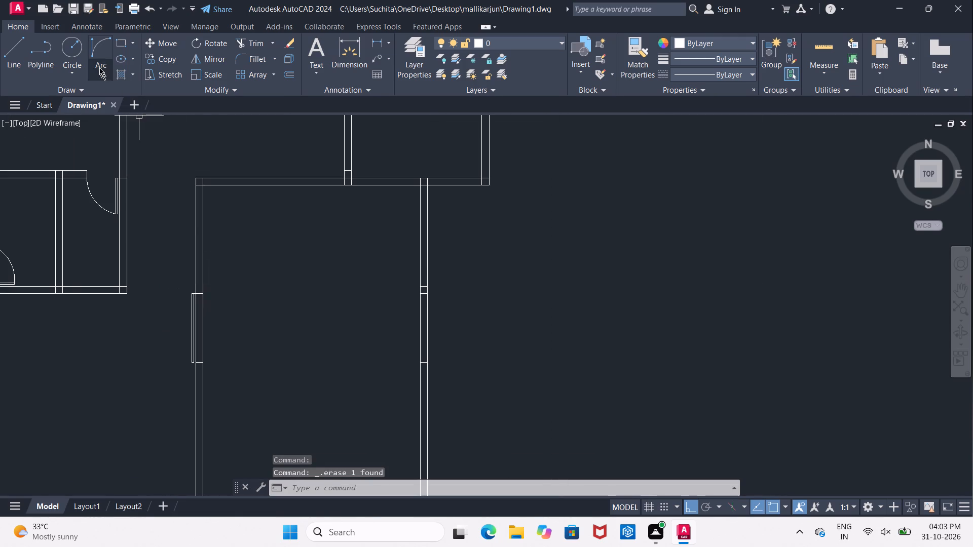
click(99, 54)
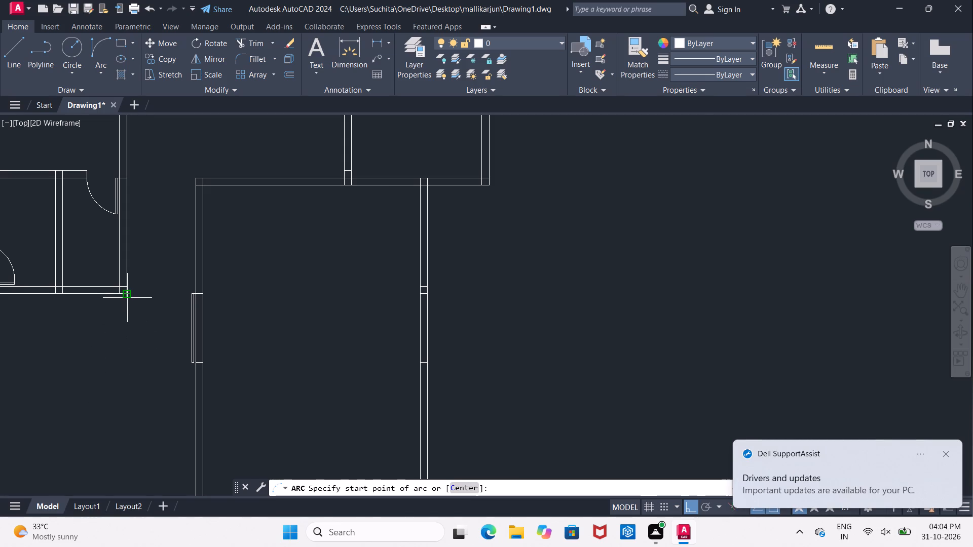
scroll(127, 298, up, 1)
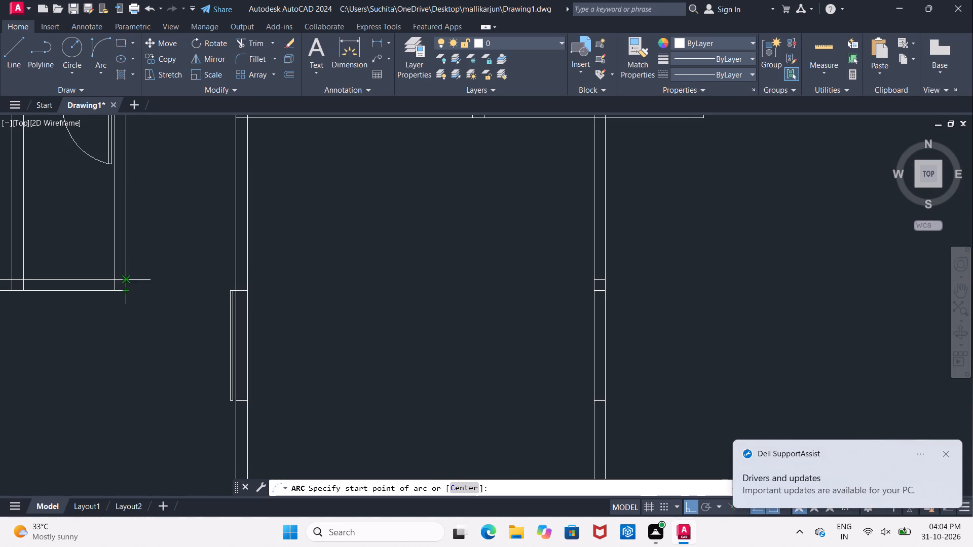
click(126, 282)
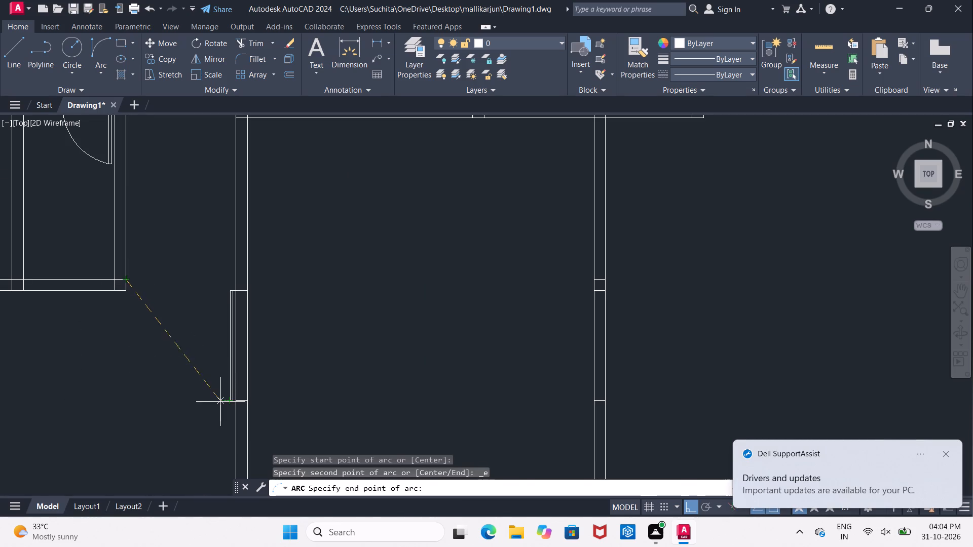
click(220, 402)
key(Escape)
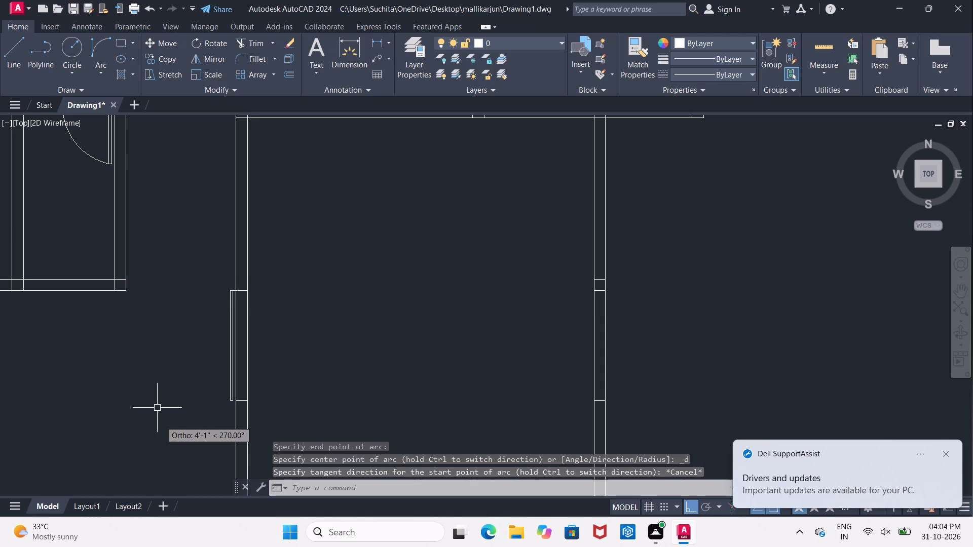
Draw the door swing arc from the small rooms' lower southeast wall corner to the leaf's south end, starting tangent southward.
drag(106, 55, 106, 60)
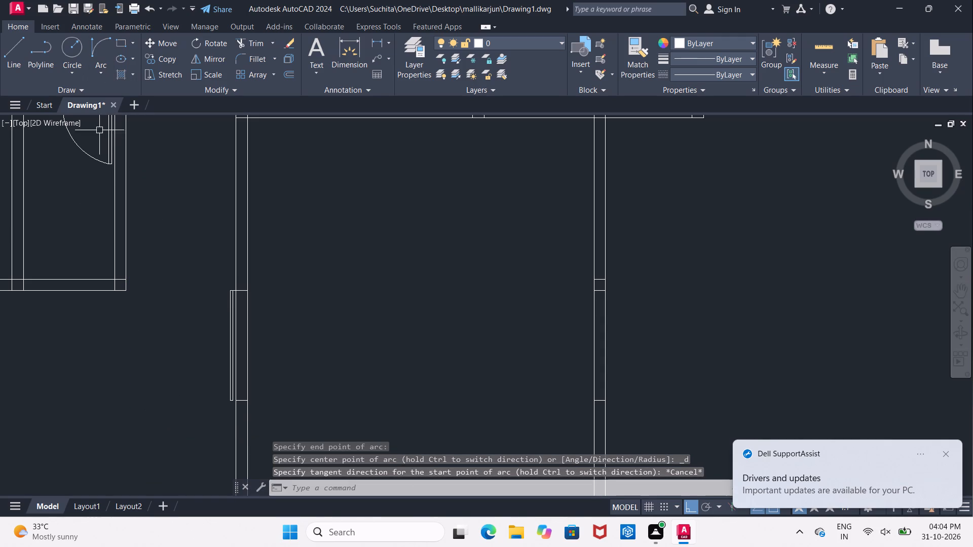
click(95, 46)
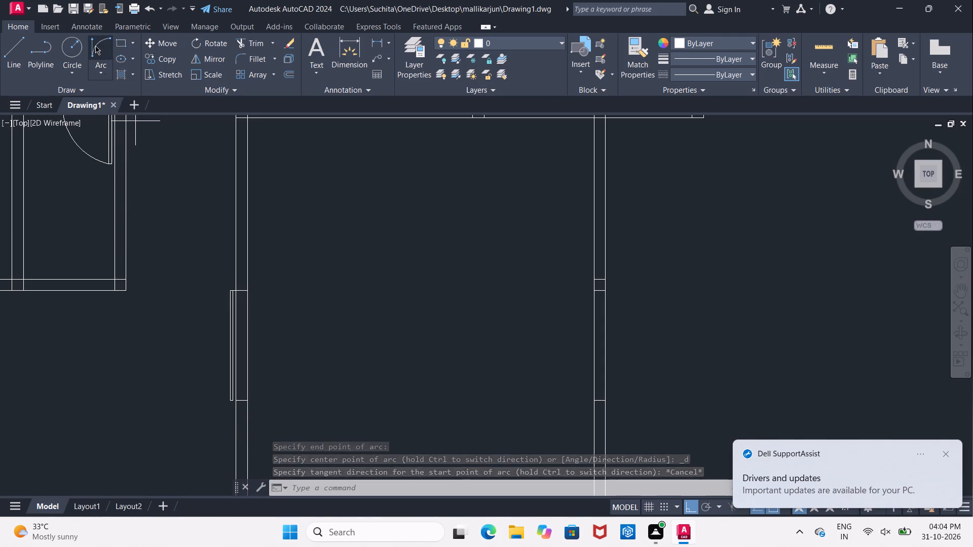
click(126, 292)
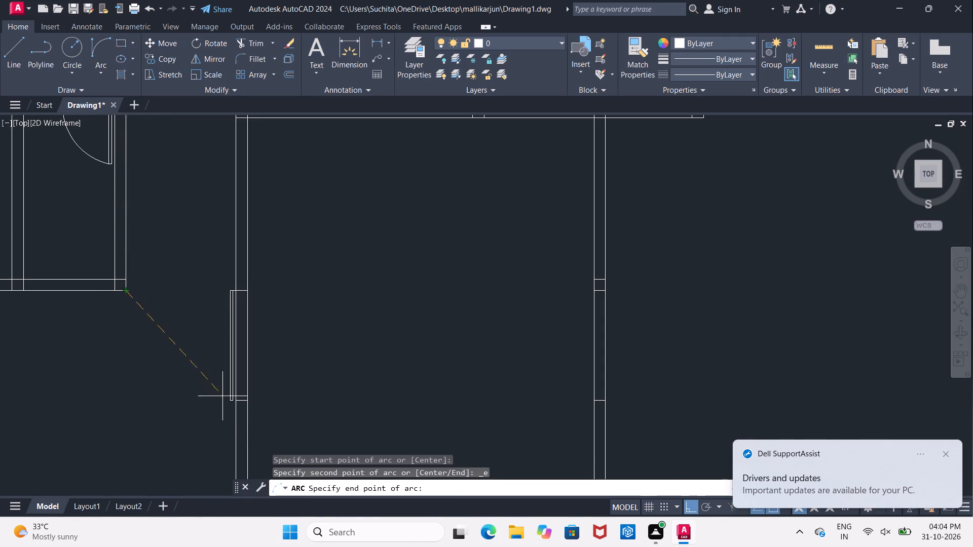
click(228, 401)
click(172, 398)
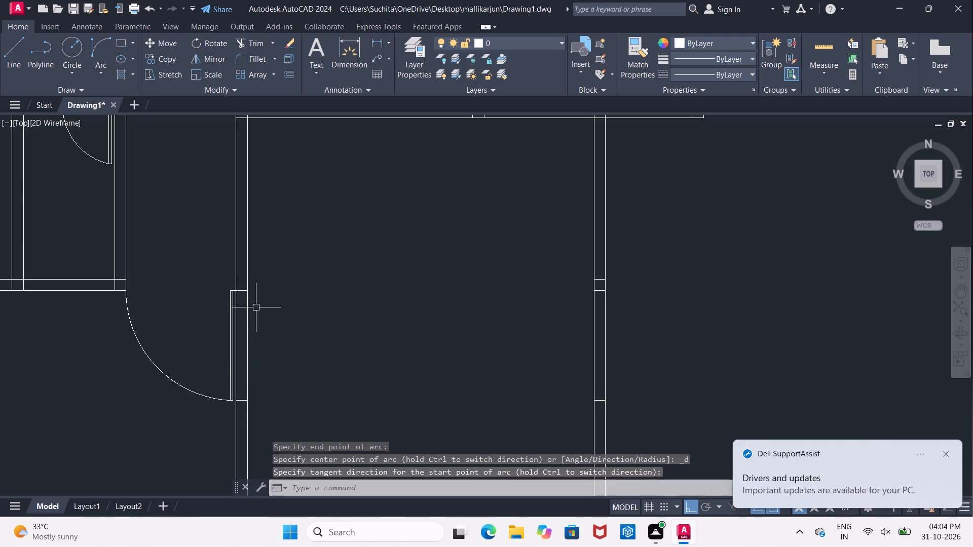
Erase the leftover 3'6" offset segment crossing the wall at the door leaf's south end.
click(245, 401)
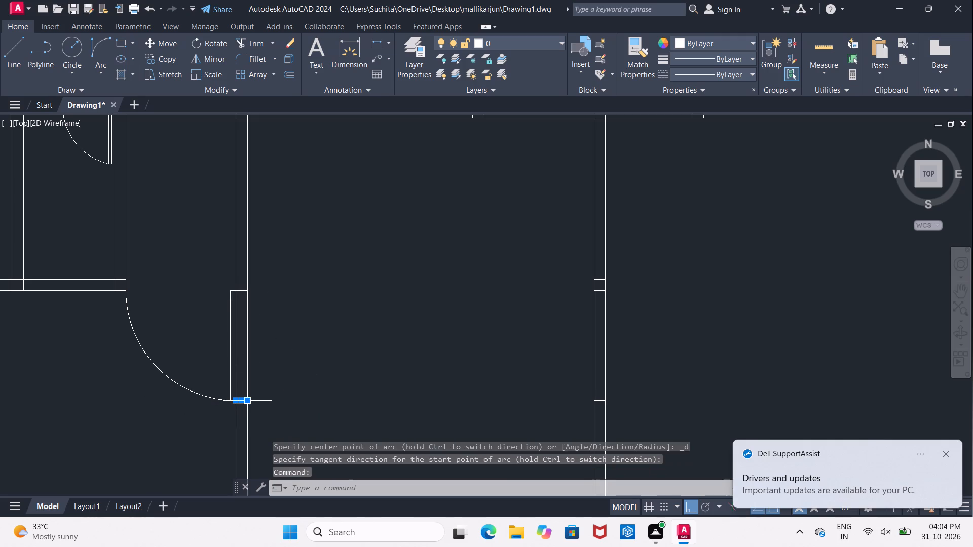
key(Delete)
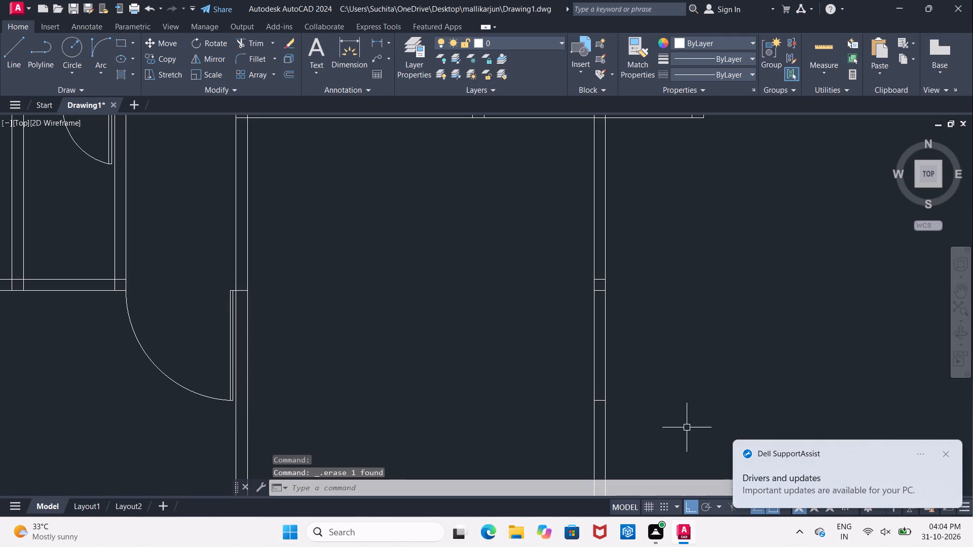
Dismiss the update notification and erase the three short leftover segments crossing the east room's east wall.
click(946, 453)
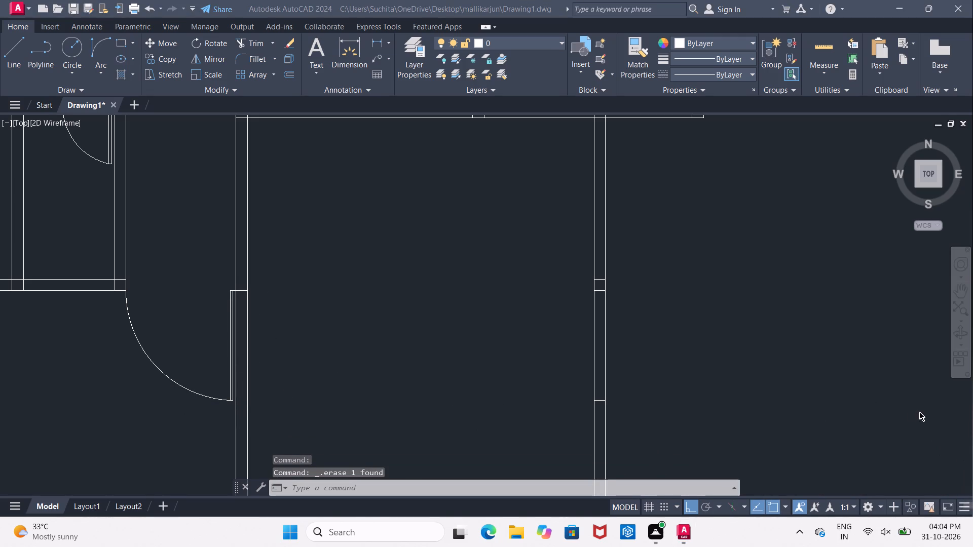
click(604, 279)
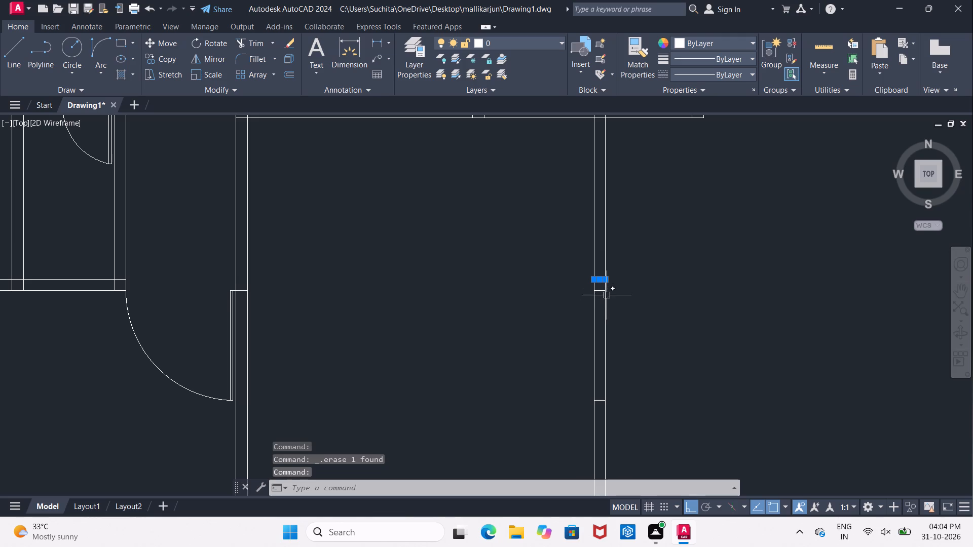
click(600, 291)
click(599, 400)
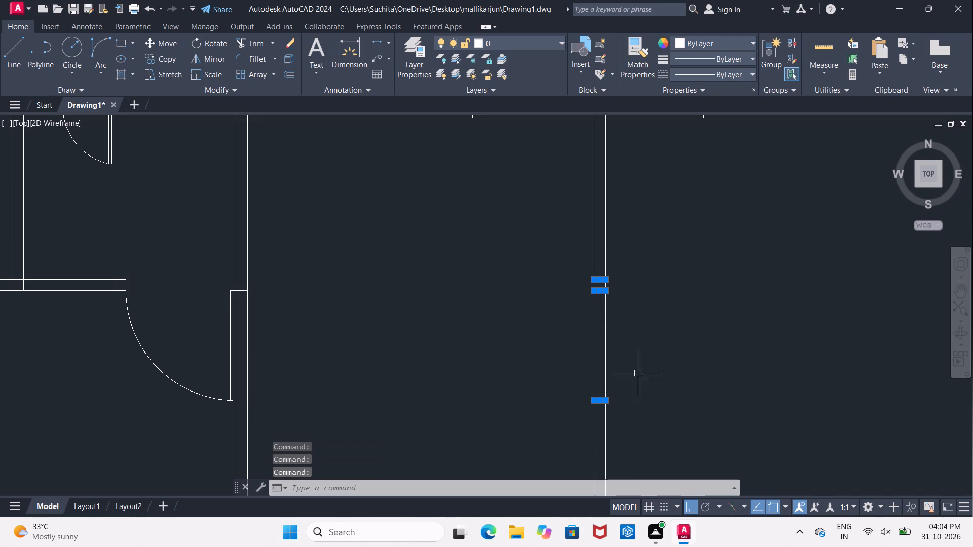
key(Delete)
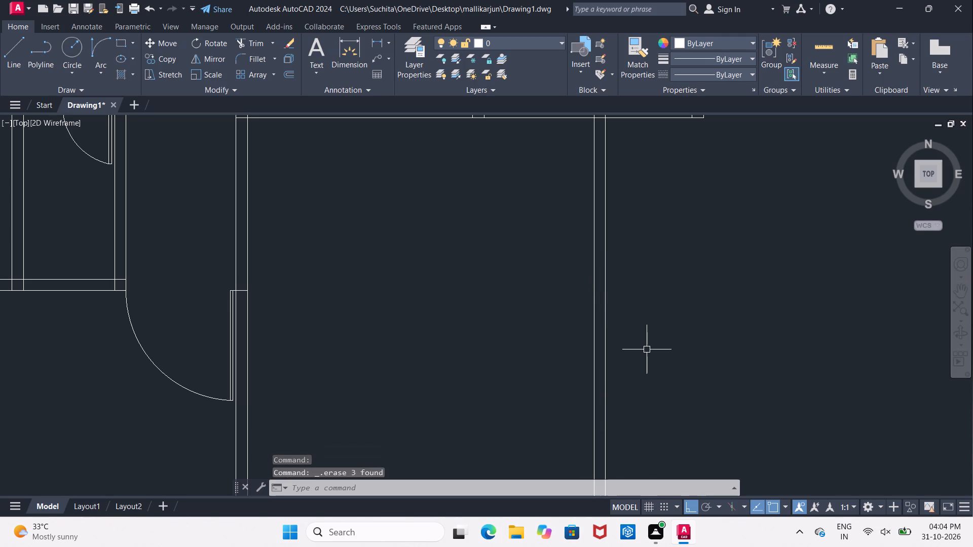
Offset the south face line of the east room's north wall 5' southward into the room.
scroll(610, 341, down, 2)
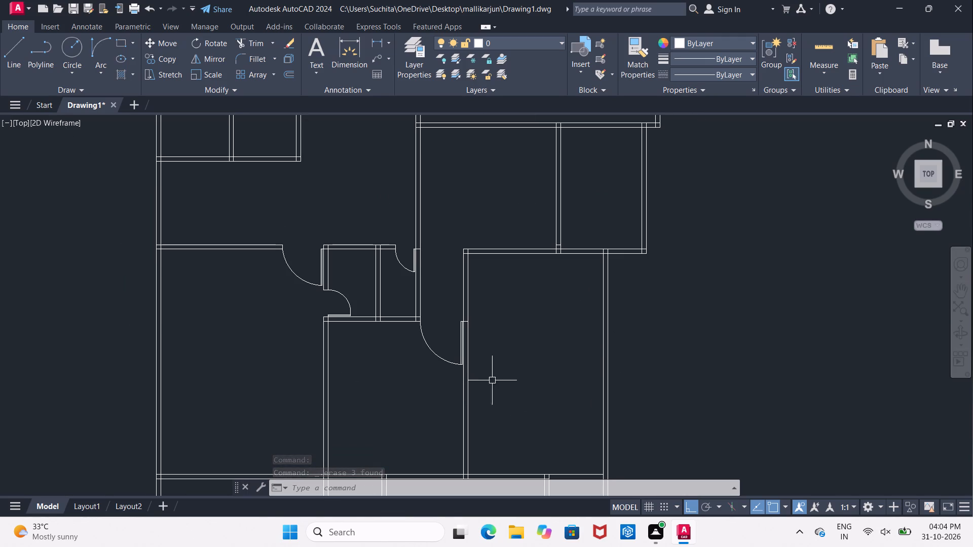
middle_drag(538, 328, 507, 363)
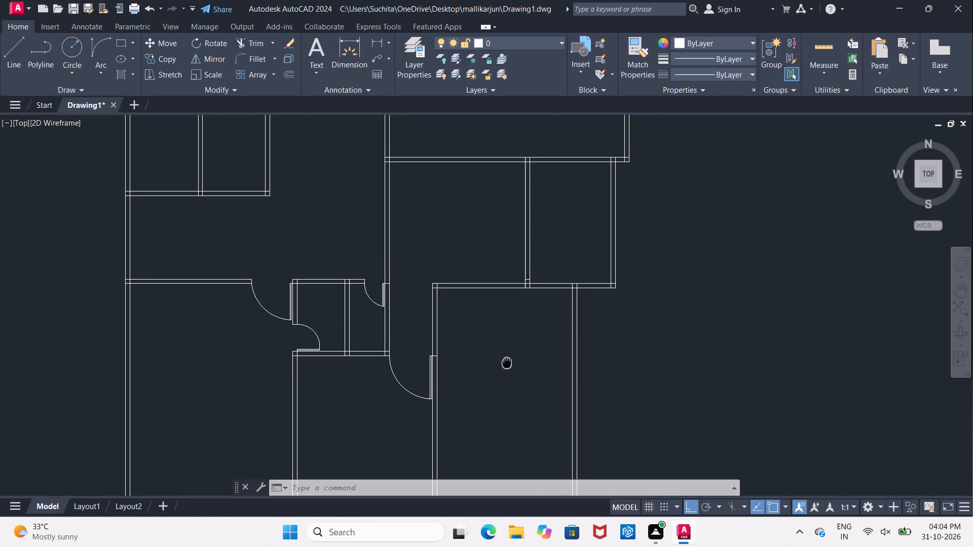
middle_drag(507, 363, 506, 364)
scroll(507, 351, up, 1)
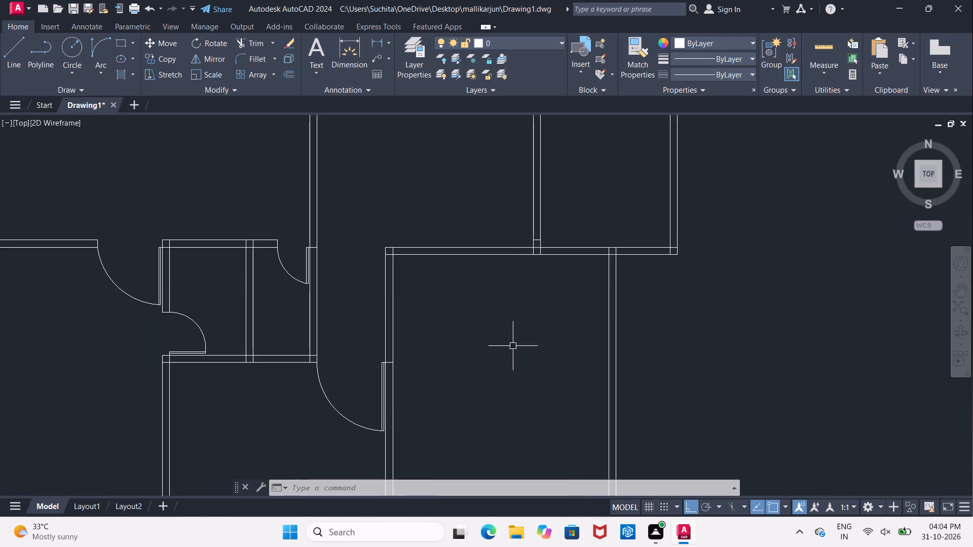
middle_drag(574, 316, 430, 388)
key(Escape)
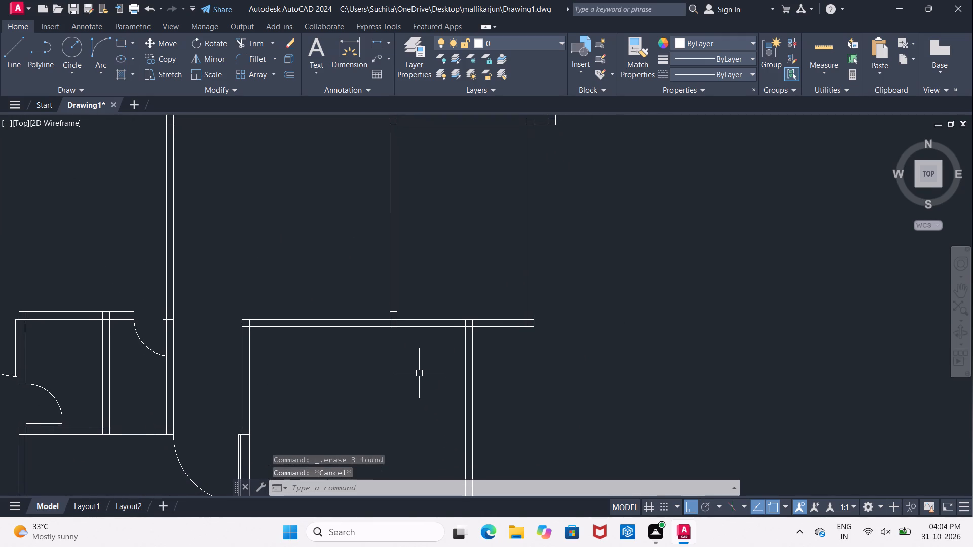
key(o)
key(Return)
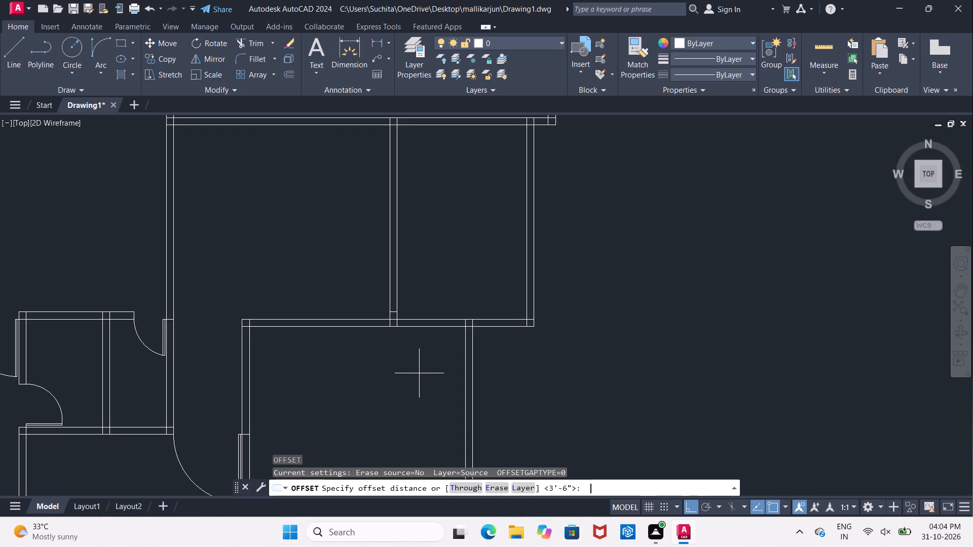
text(5')
key(Return)
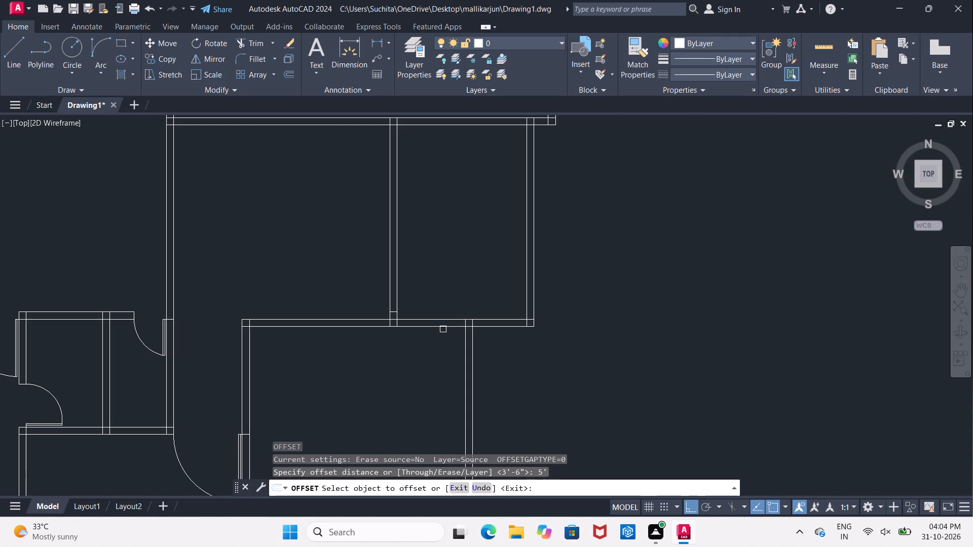
click(443, 329)
click(434, 349)
middle_drag(383, 412, 358, 298)
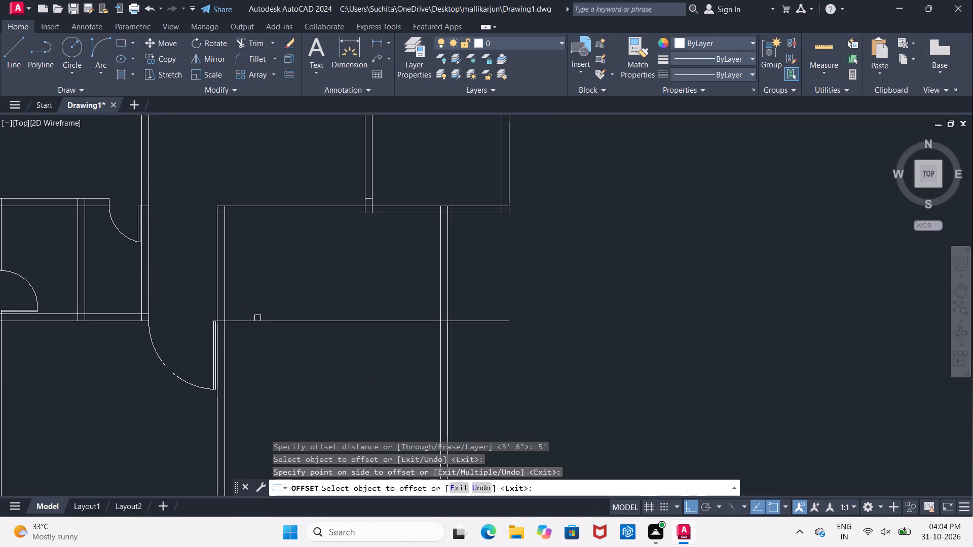
scroll(257, 318, up, 1)
key(Return)
Offset the new horizontal line across the east room 4" southward to form a wall.
key(Return)
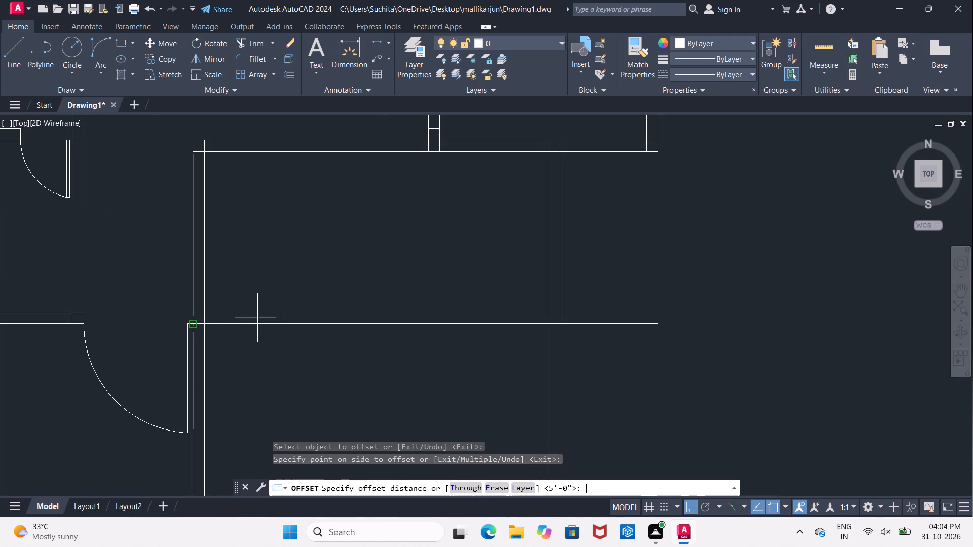
text(4")
key(Return)
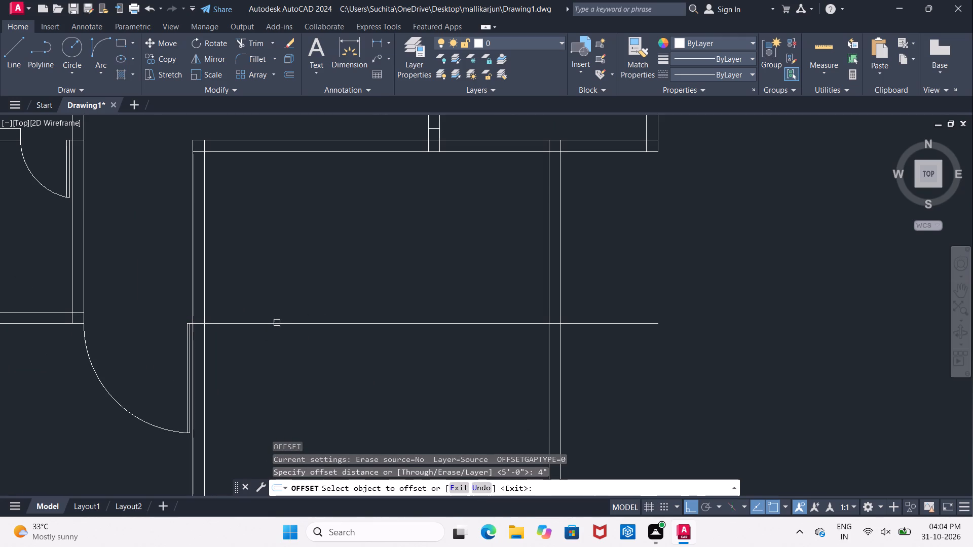
click(273, 326)
click(273, 331)
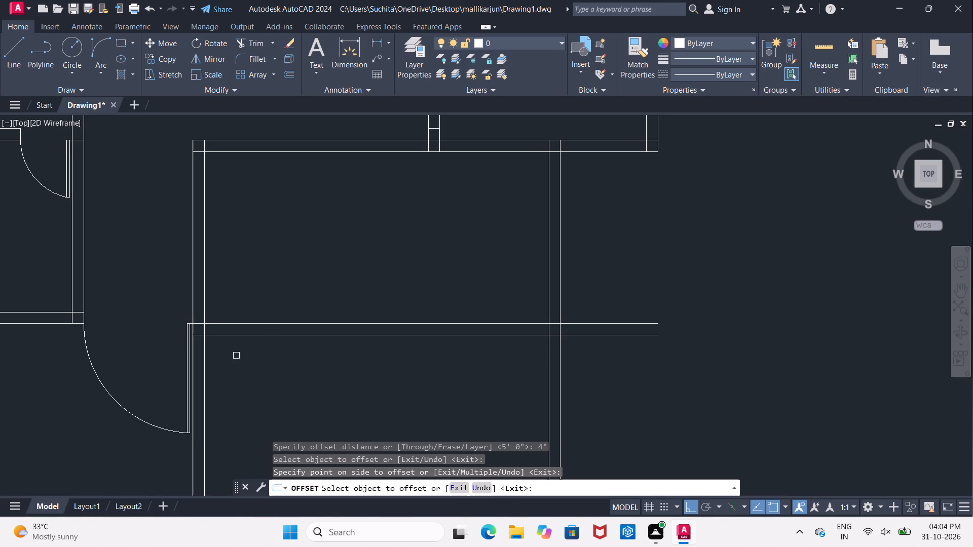
key(Escape)
Trim both lines of the new 4" cross wall where they extend beyond the east room's east wall.
text(TR)
key(space)
key(space)
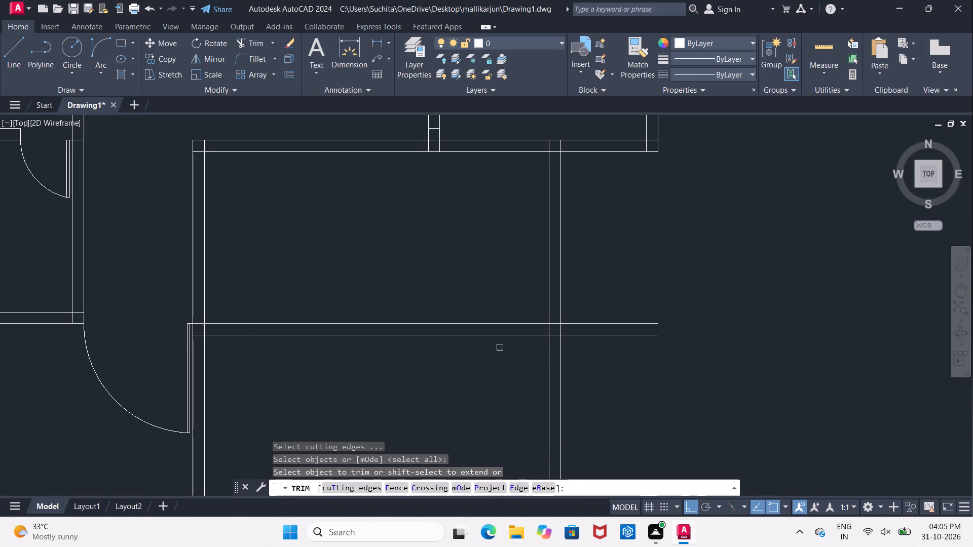
click(577, 323)
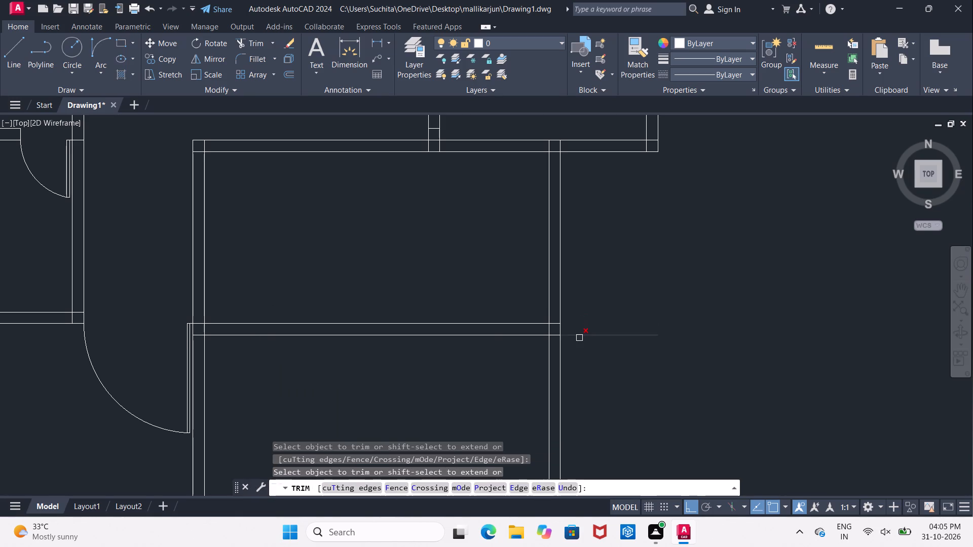
click(580, 338)
middle_drag(406, 314, 453, 333)
key(Escape)
key(Escape)
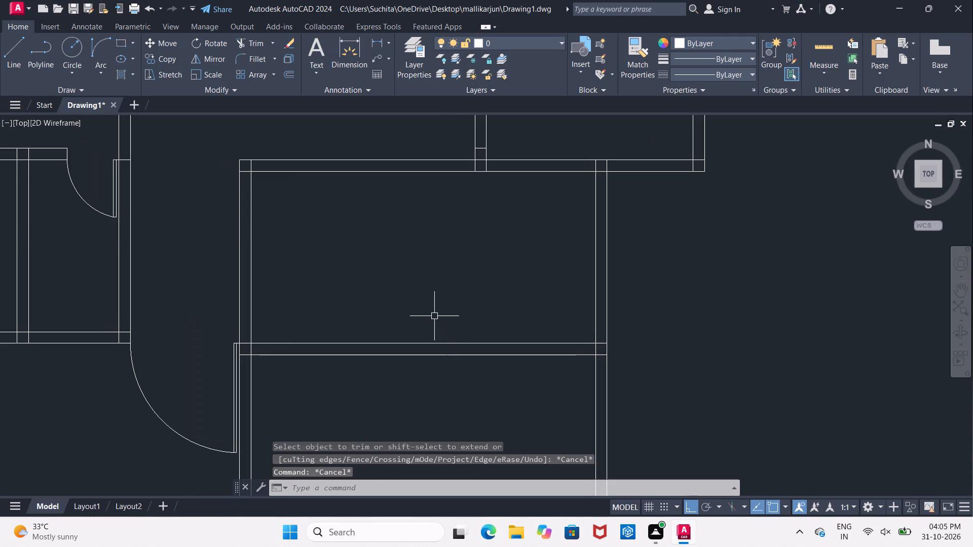
key(Escape)
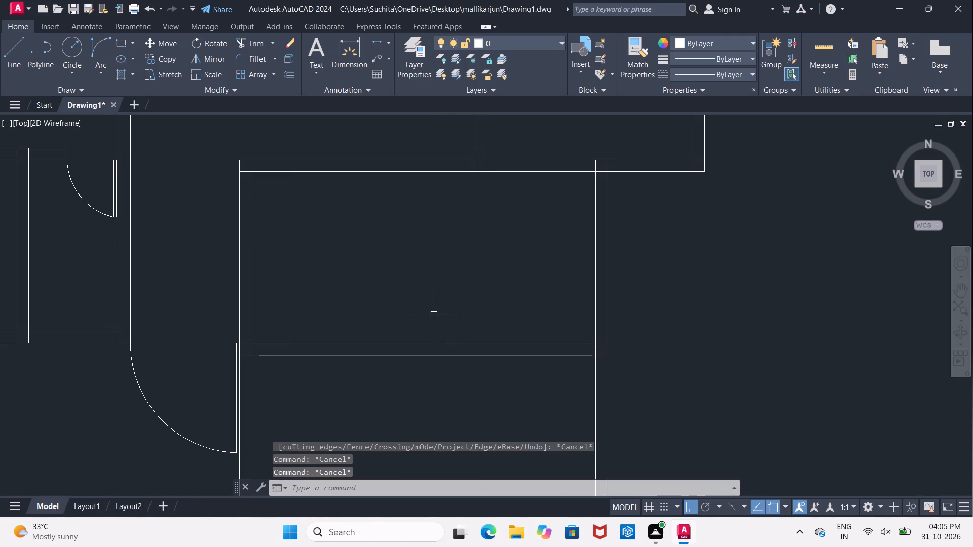
key(i)
key(Escape)
key(Escape)
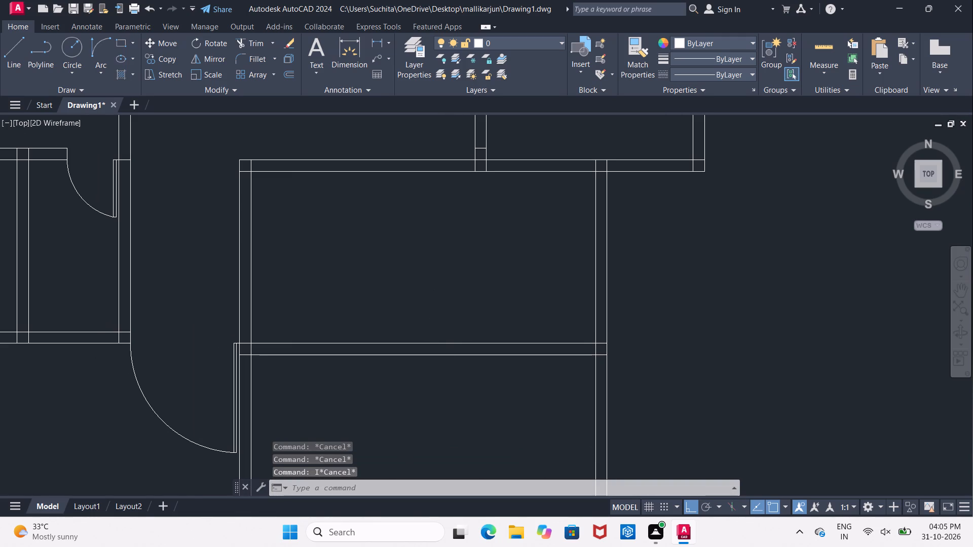
Offset the south face line of the east room's north wall southward twice at 1" spacing for a door leaf.
key(o)
key(Return)
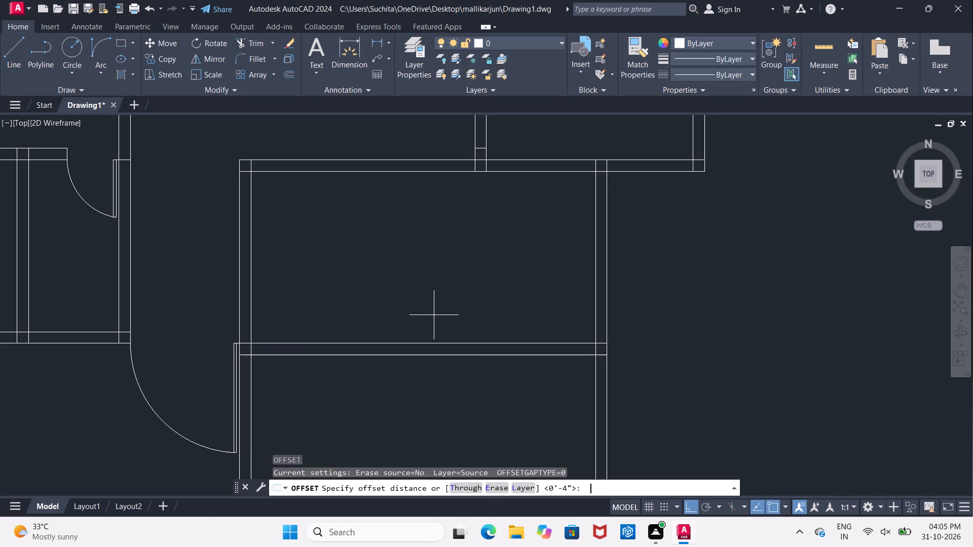
text(1")
key(Return)
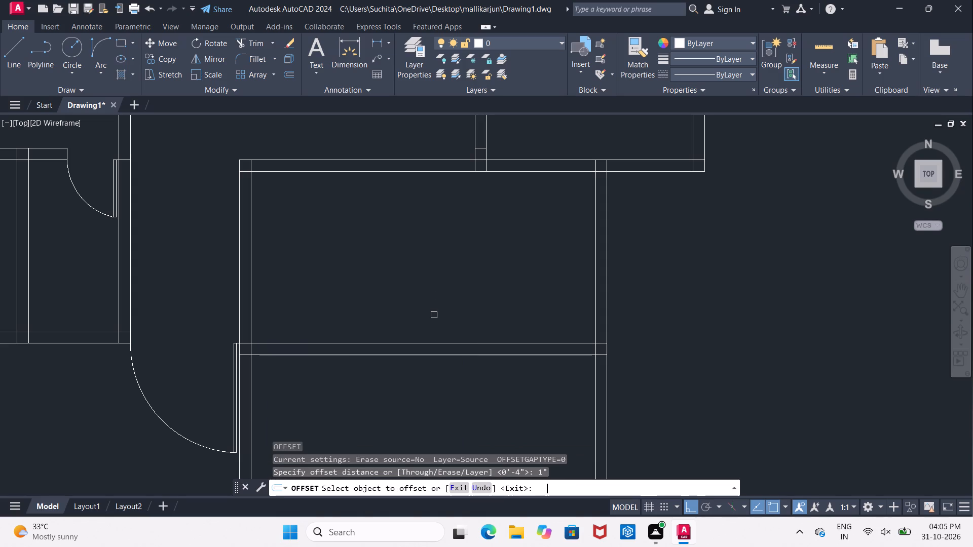
click(294, 171)
click(292, 198)
drag(286, 174, 286, 179)
click(286, 196)
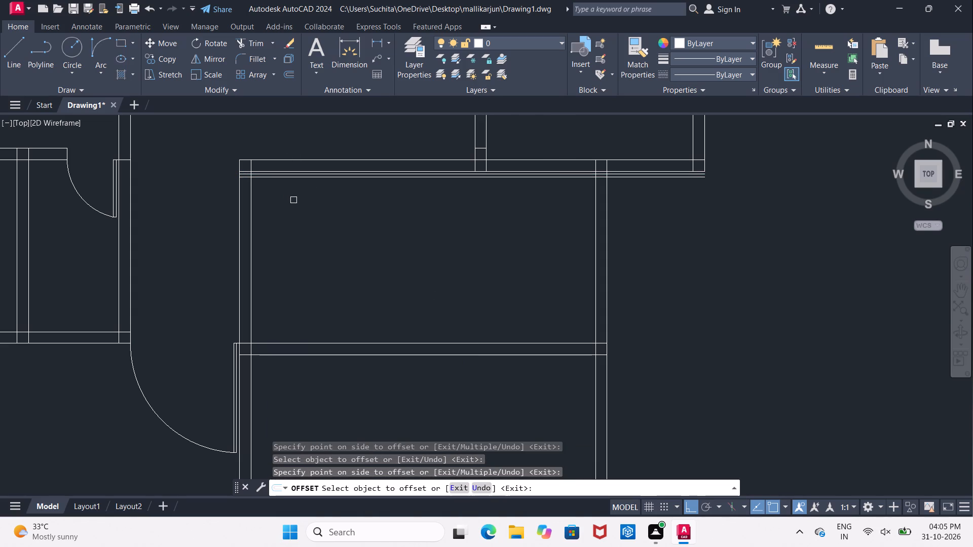
key(Escape)
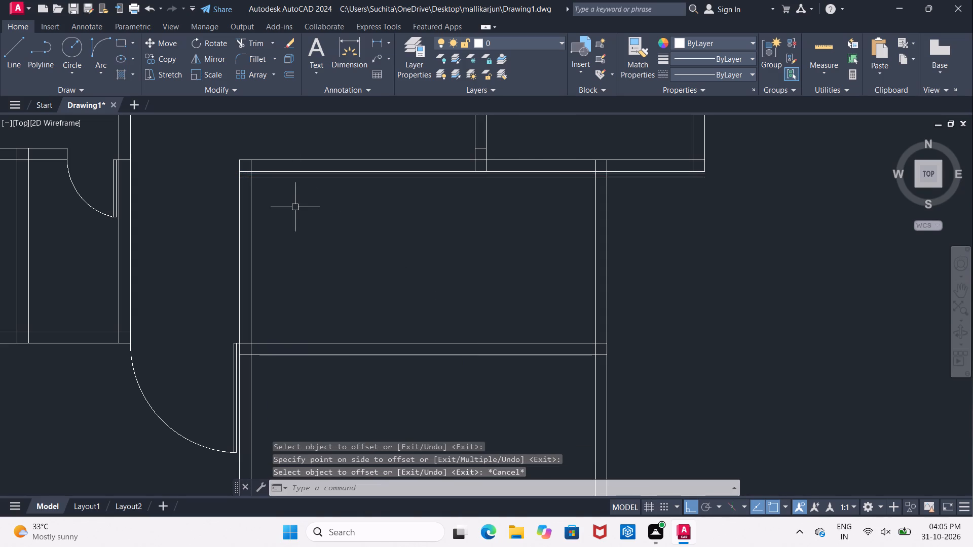
Offset the west wall's outer line 2' eastward and the north wall's south face line 2' southward to mark the door.
key(o)
key(Return)
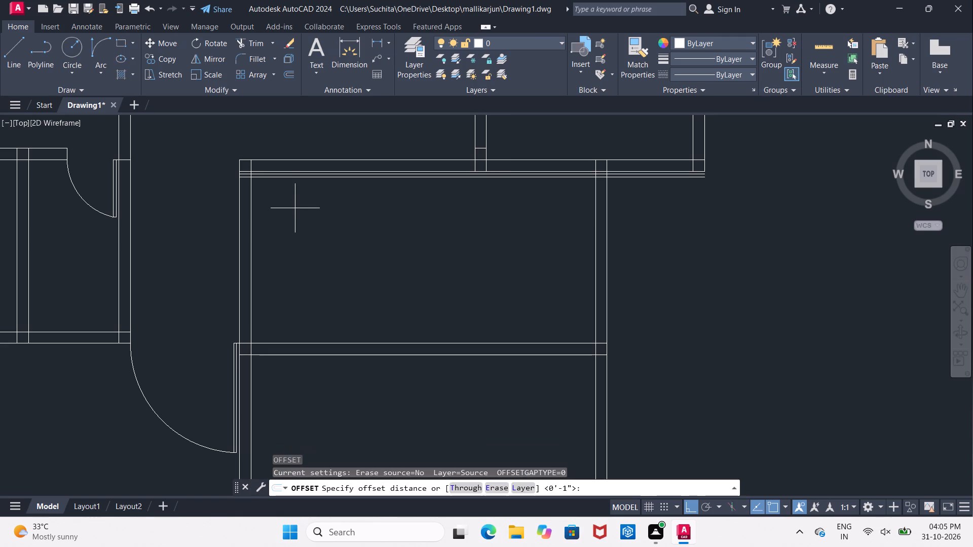
text(2')
key(Return)
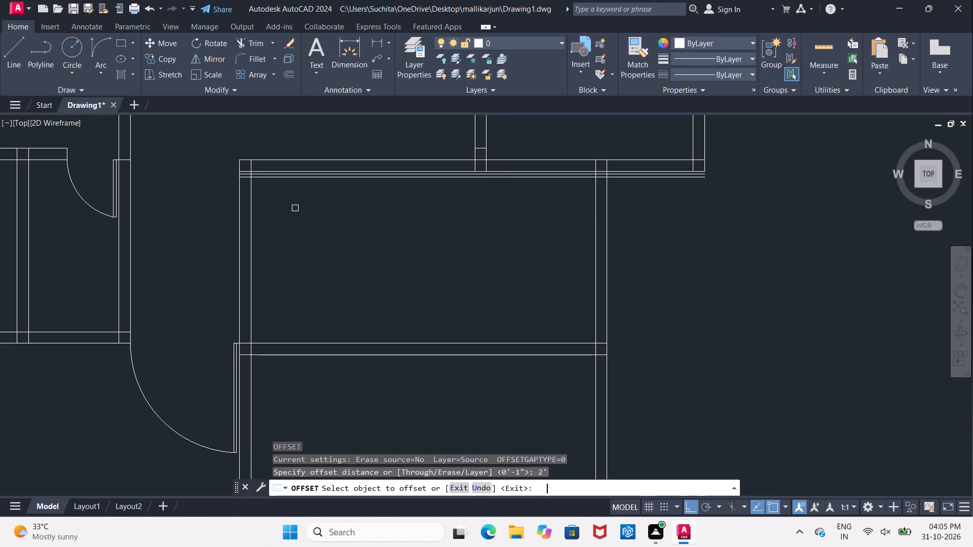
scroll(240, 171, up, 3)
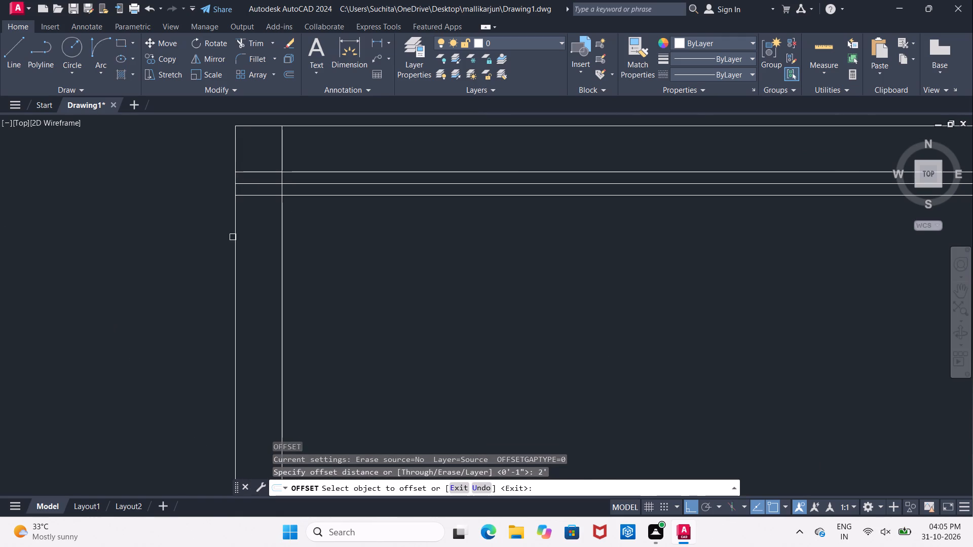
click(234, 238)
click(425, 237)
click(385, 171)
click(399, 248)
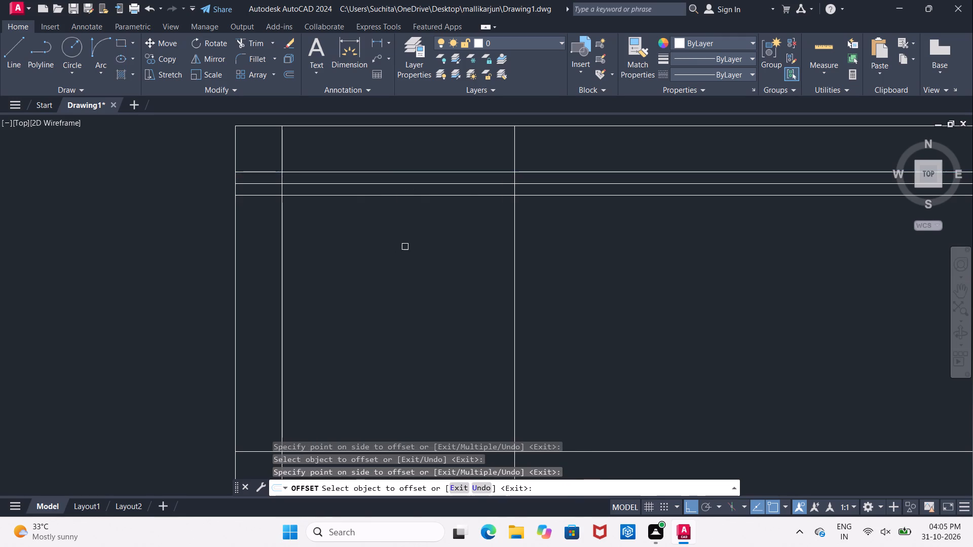
scroll(407, 247, down, 3)
middle_drag(403, 257, 350, 260)
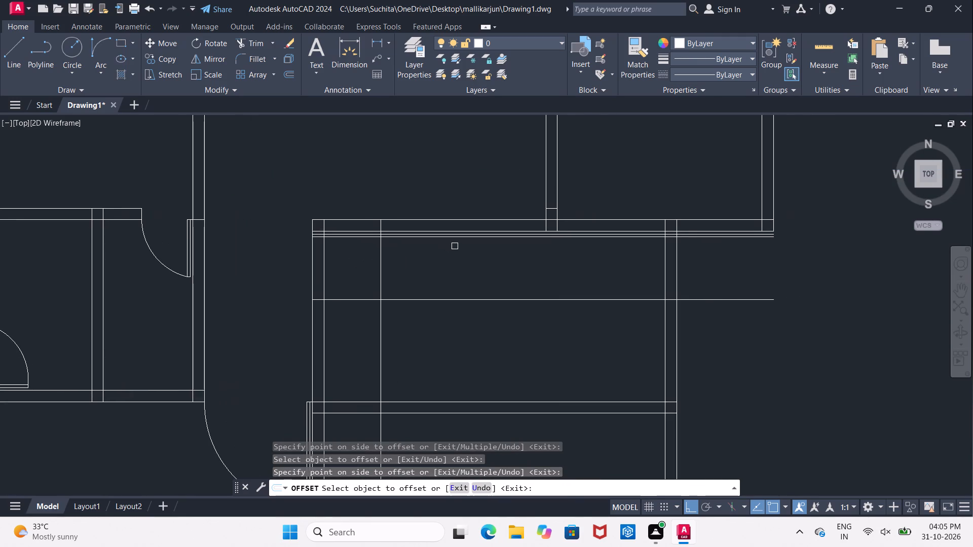
key(Escape)
Trim the 1" offset lines and the vertical line's gap to shape a door leaf starting at the west wall's inner face.
text(TR)
key(space)
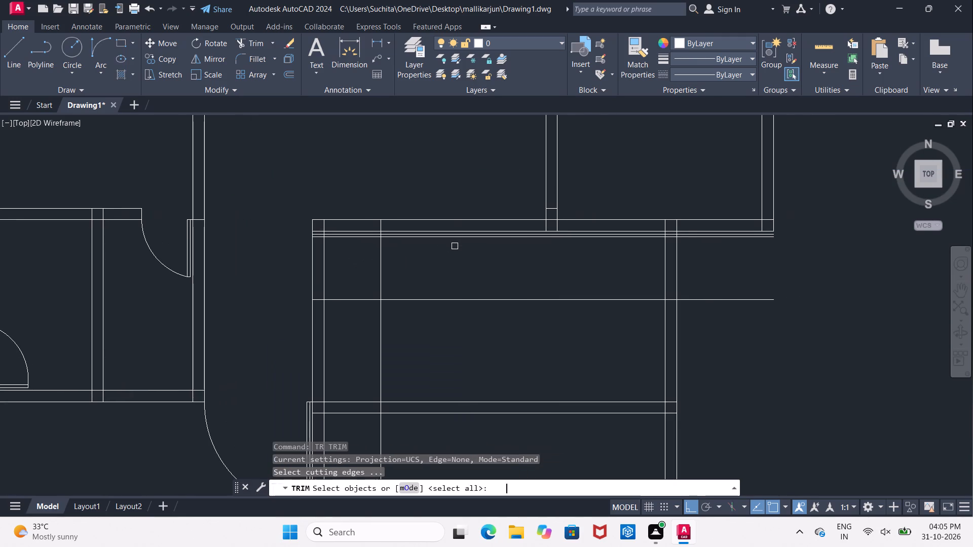
key(space)
scroll(369, 230, up, 3)
click(415, 245)
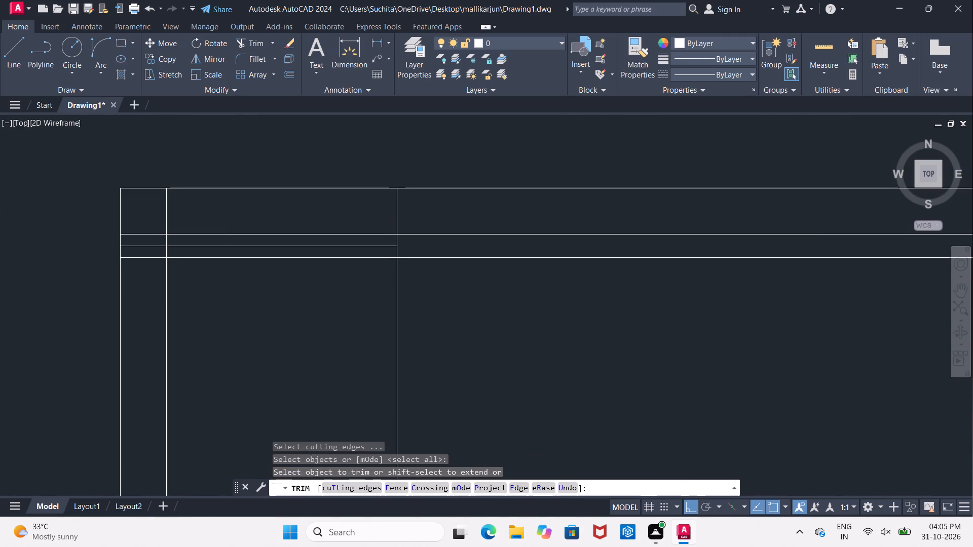
click(417, 261)
click(417, 255)
click(418, 256)
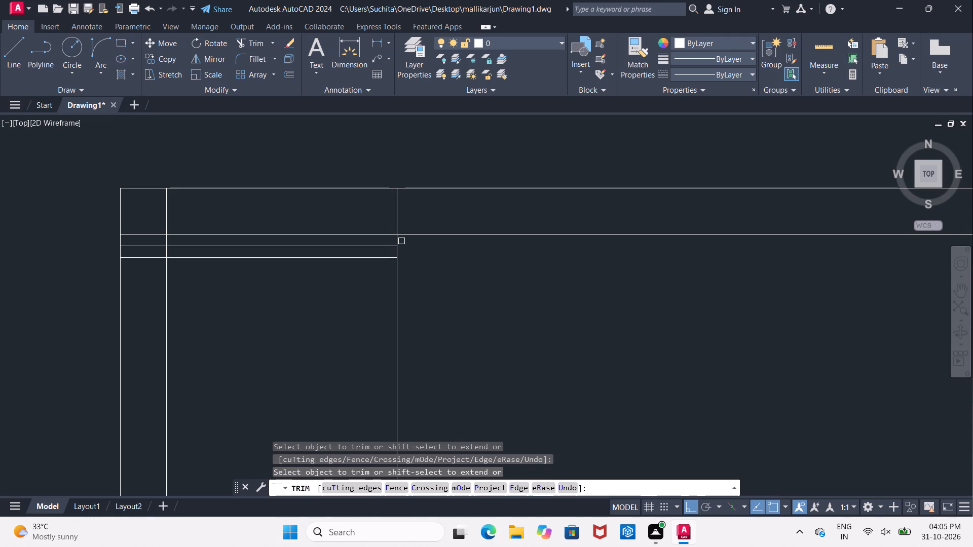
click(397, 240)
scroll(433, 252, down, 1)
scroll(243, 260, up, 1)
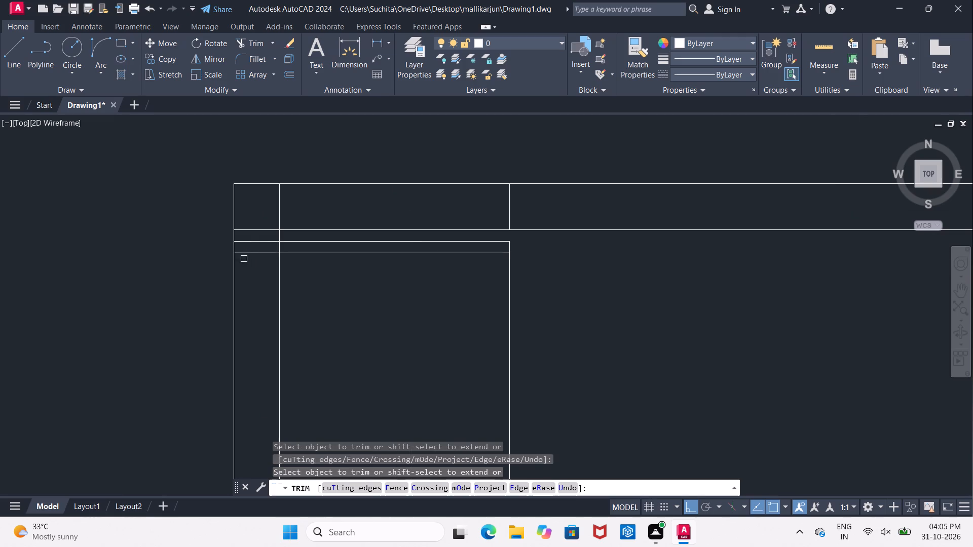
click(250, 254)
click(250, 241)
Trim the 2' offset lines and both west wall lines between them to open the doorway below the door leaf.
scroll(250, 243, down, 3)
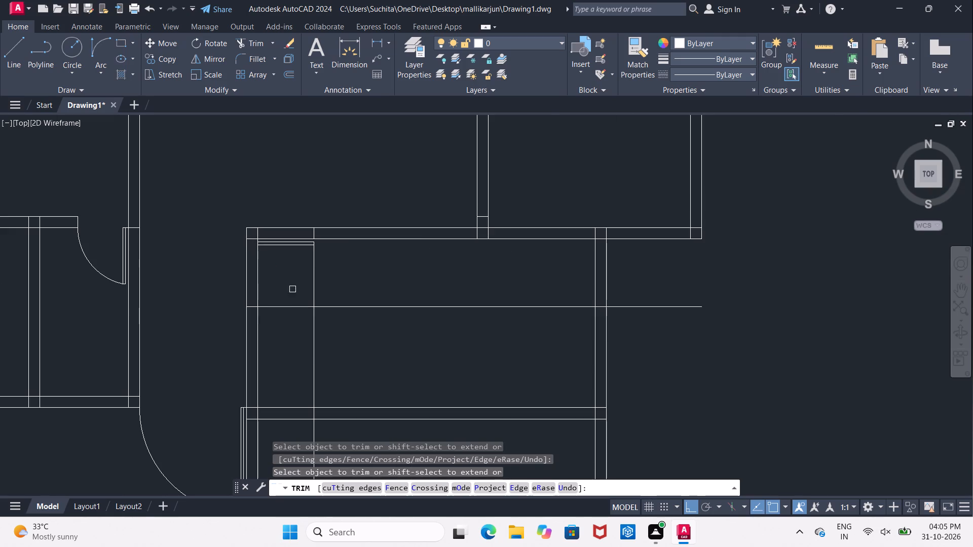
scroll(297, 292, down, 1)
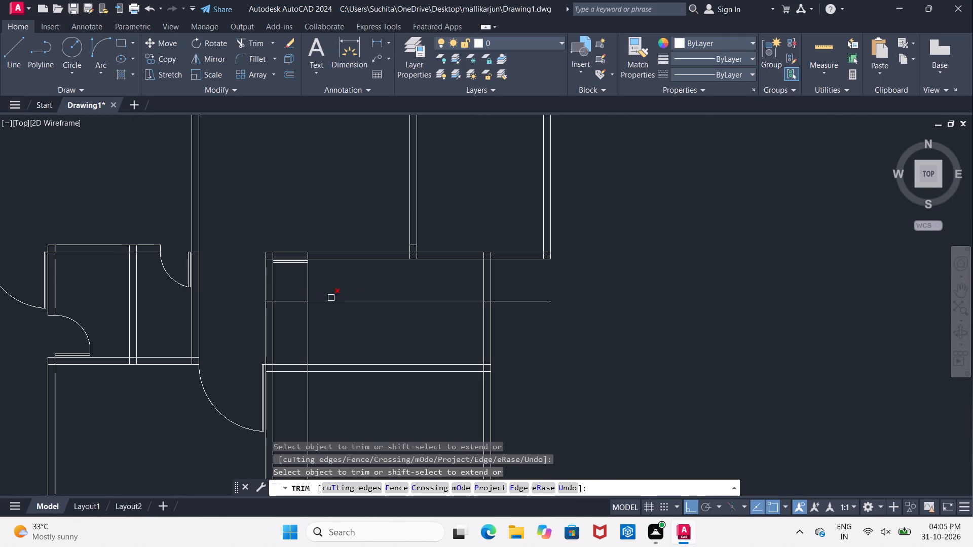
click(326, 299)
click(240, 277)
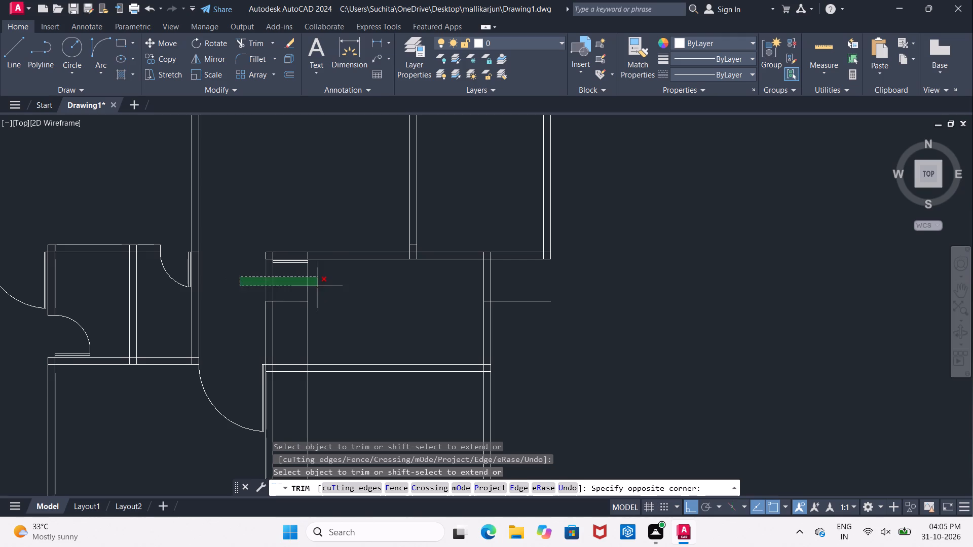
click(318, 286)
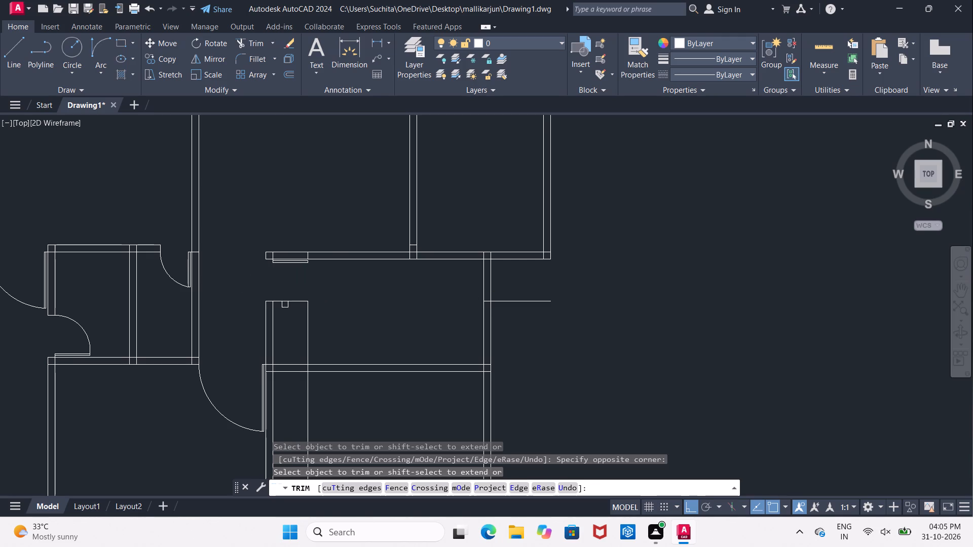
click(285, 303)
key(Escape)
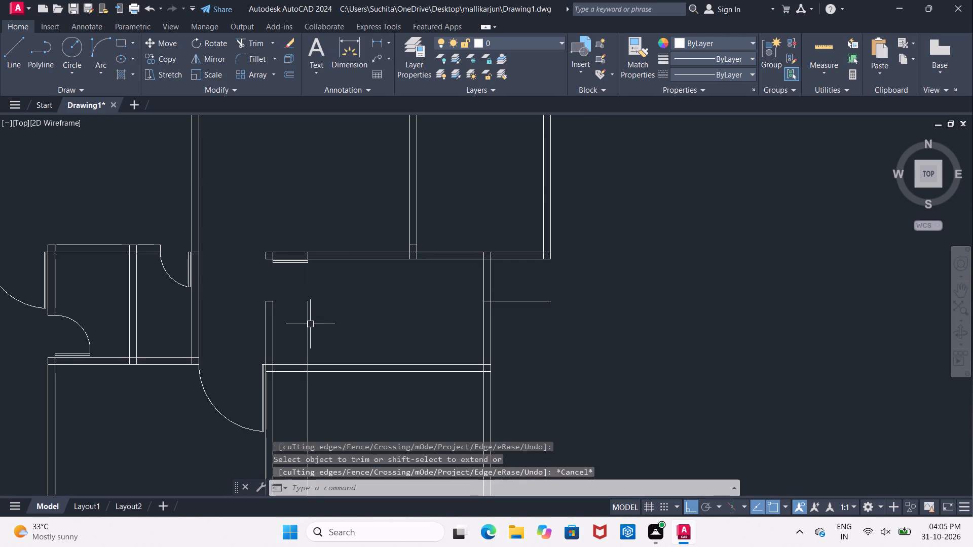
Erase the leftover vertical 2' offset line inside the room and the leftover horizontal segment crossing the east wall.
click(310, 326)
key(Delete)
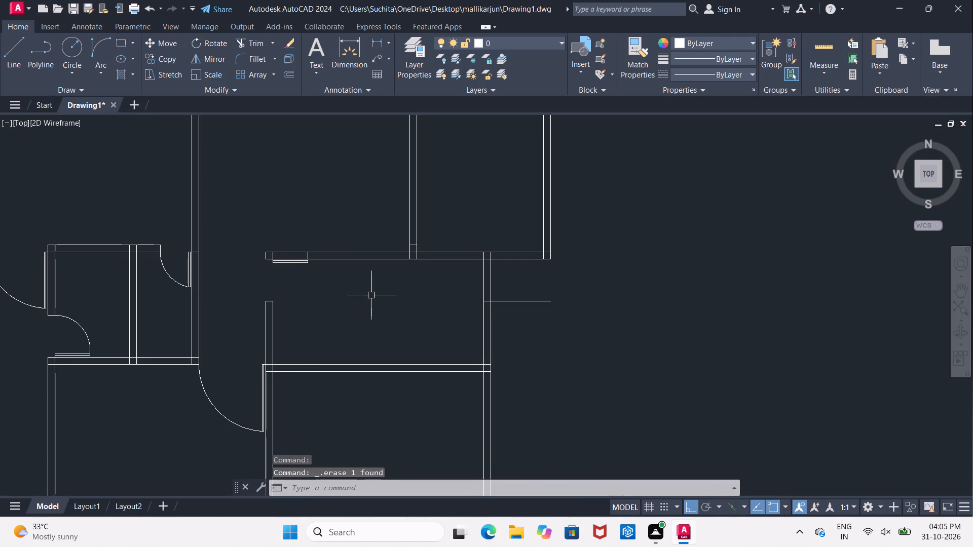
click(521, 300)
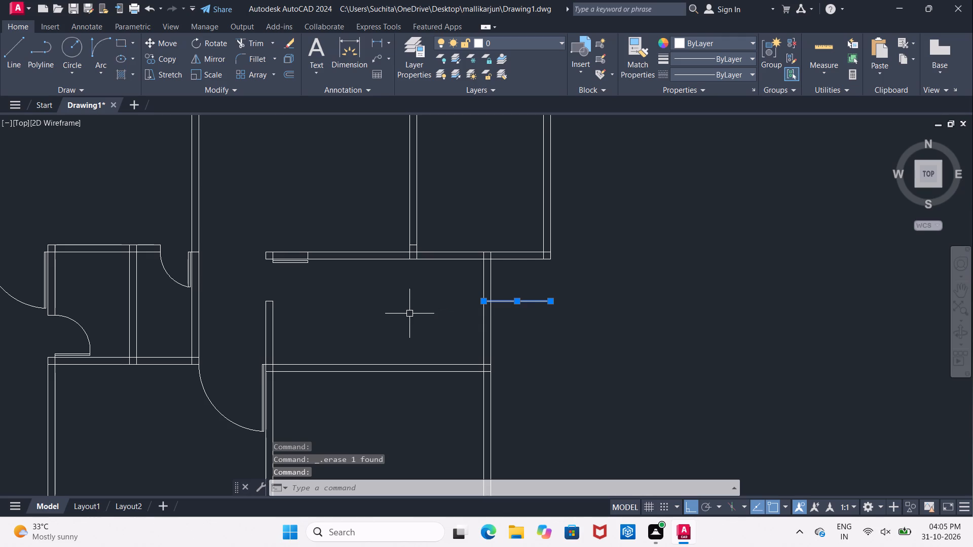
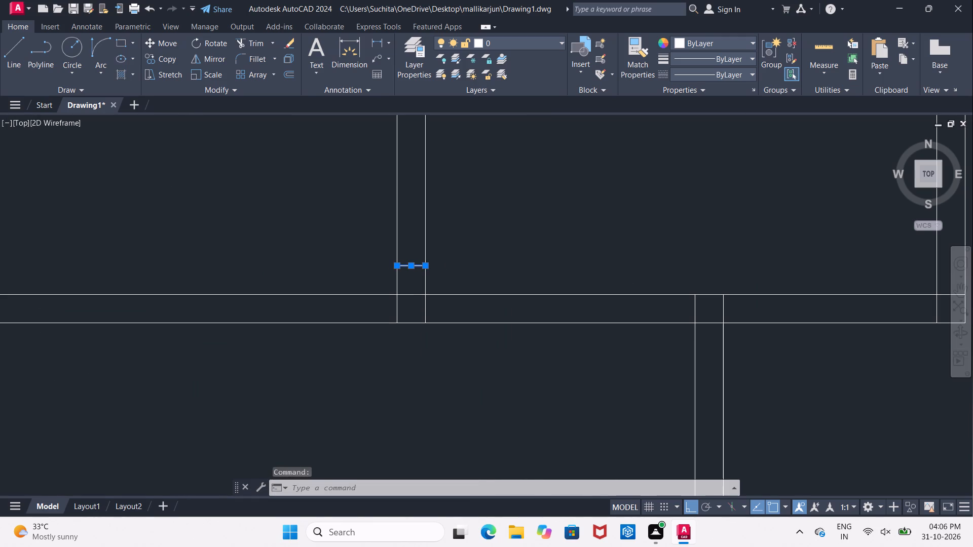
Trim the vertical line's segment that crosses the north wall above the west end of the door leaf.
scroll(374, 248, down, 3)
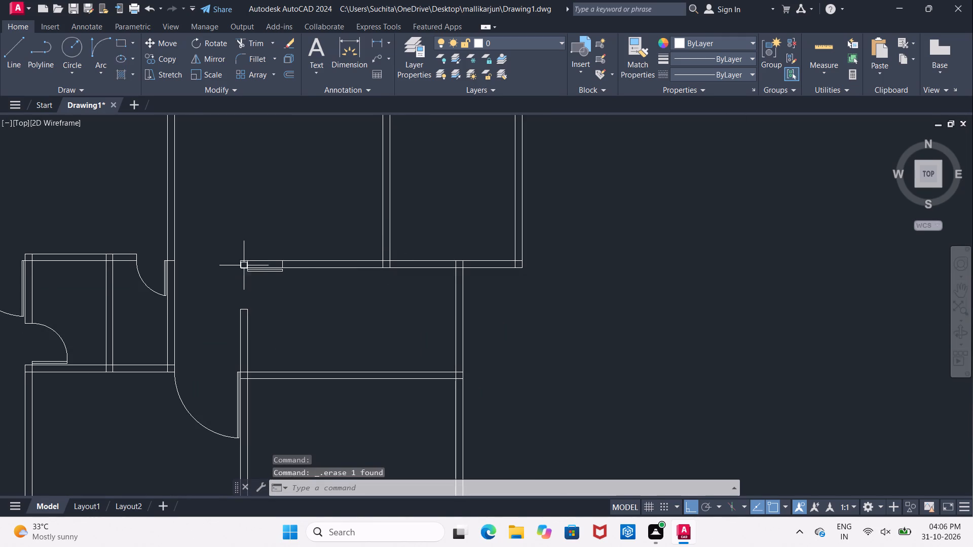
scroll(244, 264, up, 3)
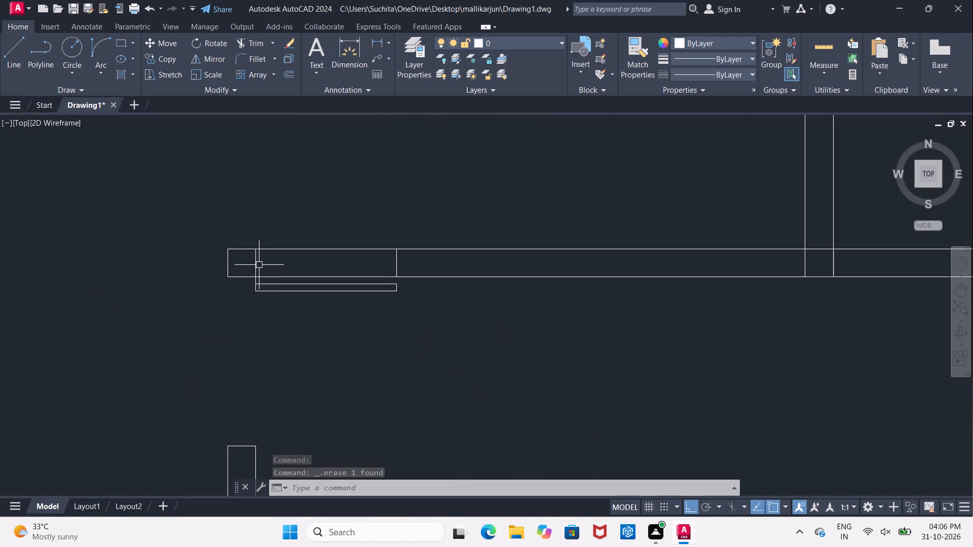
scroll(259, 265, up, 1)
click(255, 262)
key(Escape)
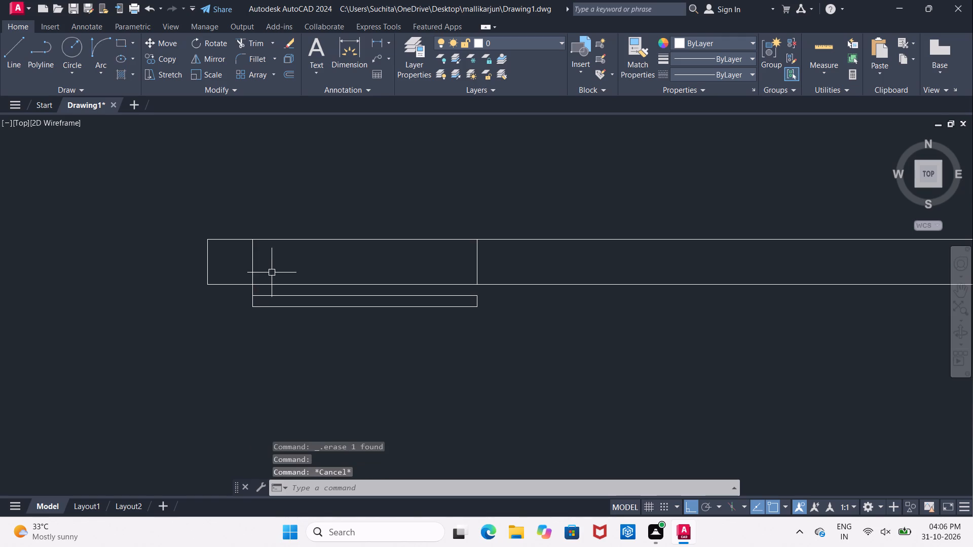
scroll(273, 272, up, 1)
key(t)
text(R)
key(space)
key(space)
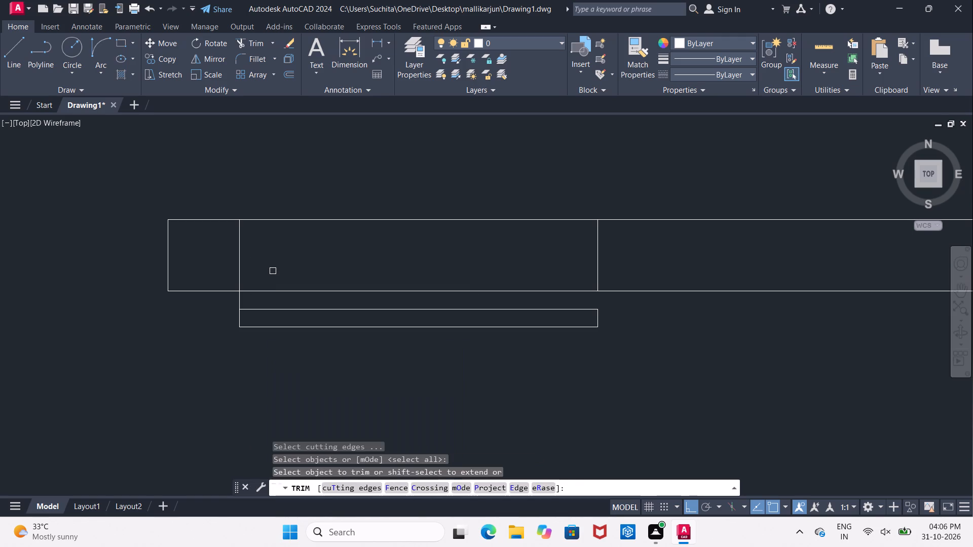
click(239, 271)
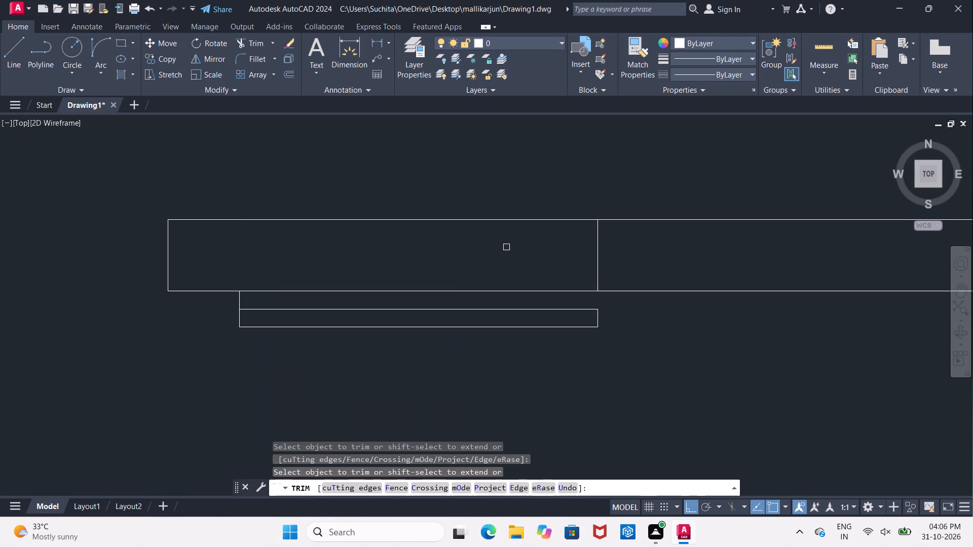
key(Escape)
Erase the leftover short vertical line across the north wall above the door leaf's east end.
click(596, 265)
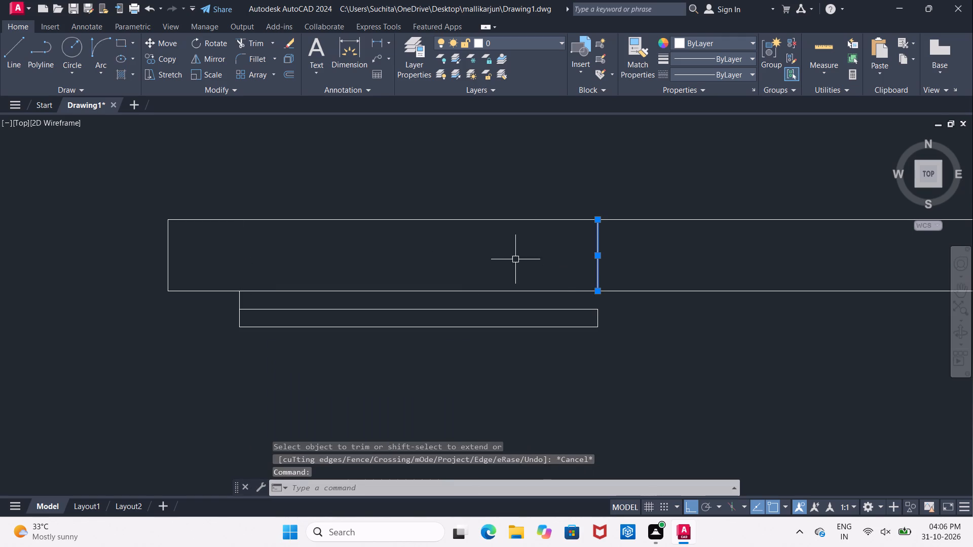
key(Delete)
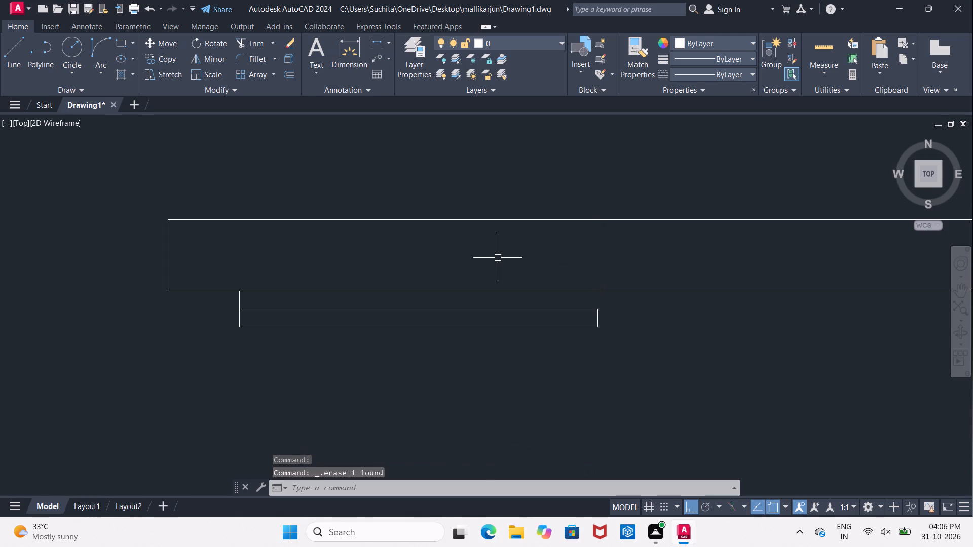
Draw the door's swing arc by start, end and direction from the west wall's inner corner below the opening to the leaf's east end.
scroll(482, 253, down, 3)
middle_drag(441, 338, 294, 338)
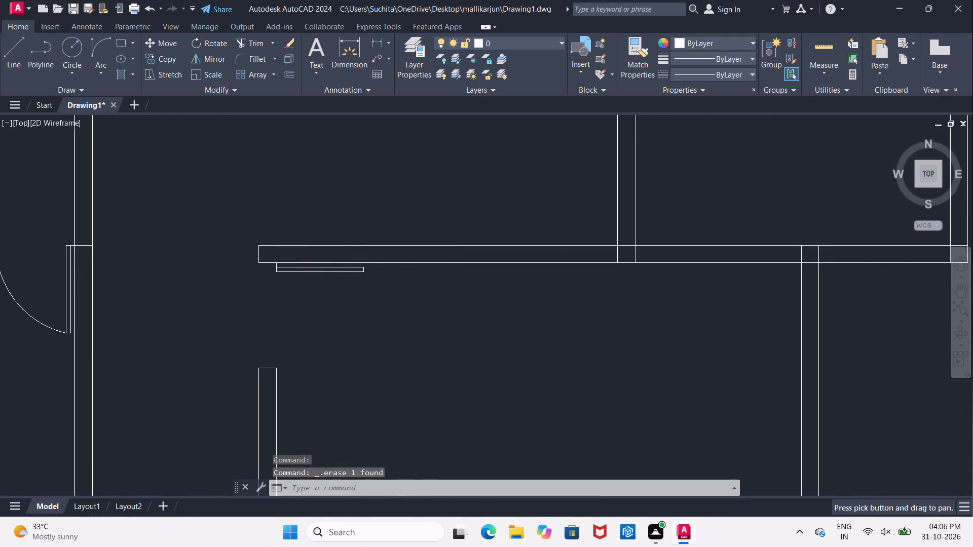
click(100, 48)
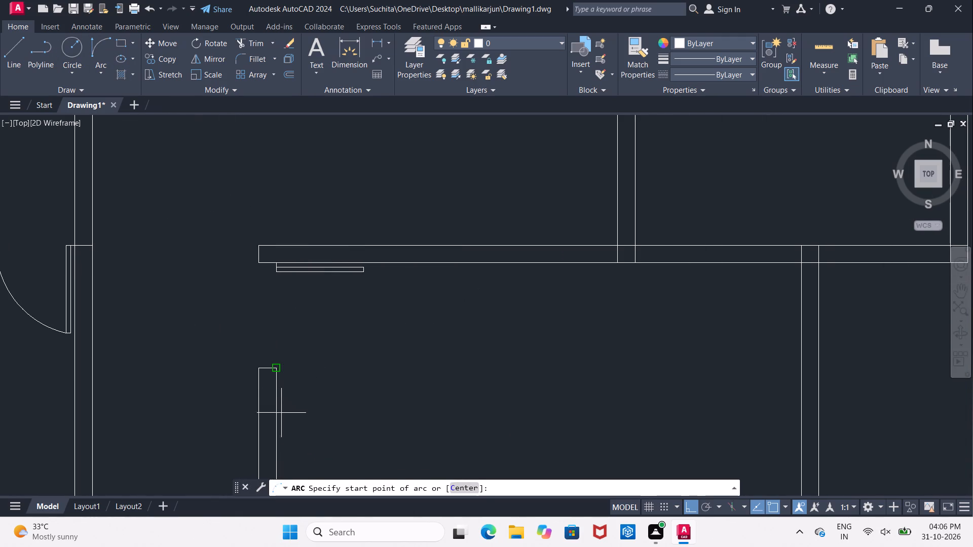
click(277, 370)
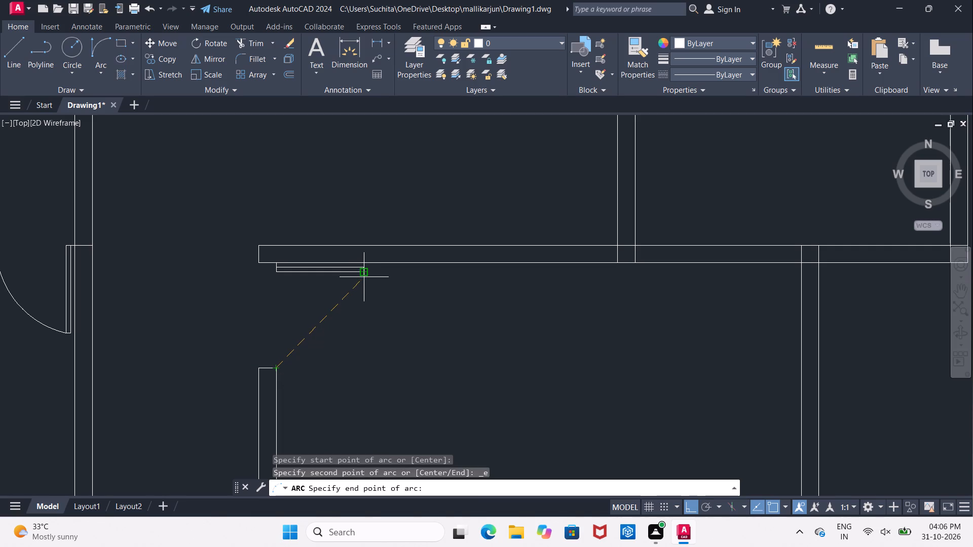
click(365, 273)
click(377, 301)
scroll(377, 301, down, 3)
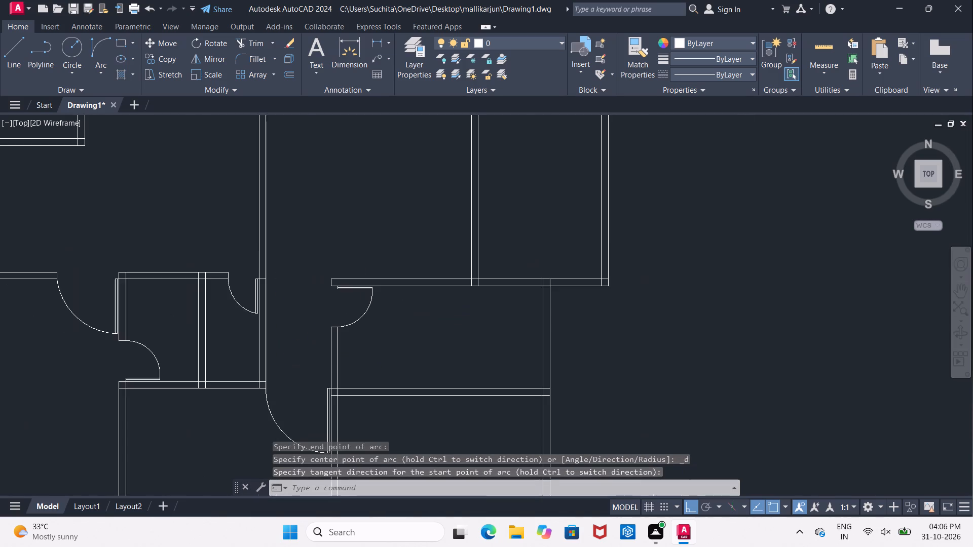
scroll(375, 304, down, 1)
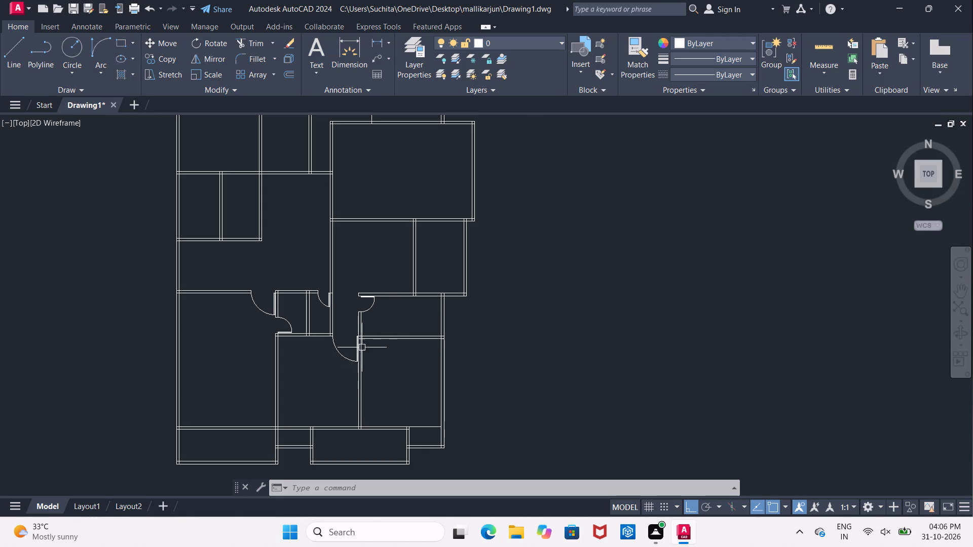
Draw a short line across the cross wall from the midpoint of its south face to its north face.
scroll(364, 344, up, 3)
key(Escape)
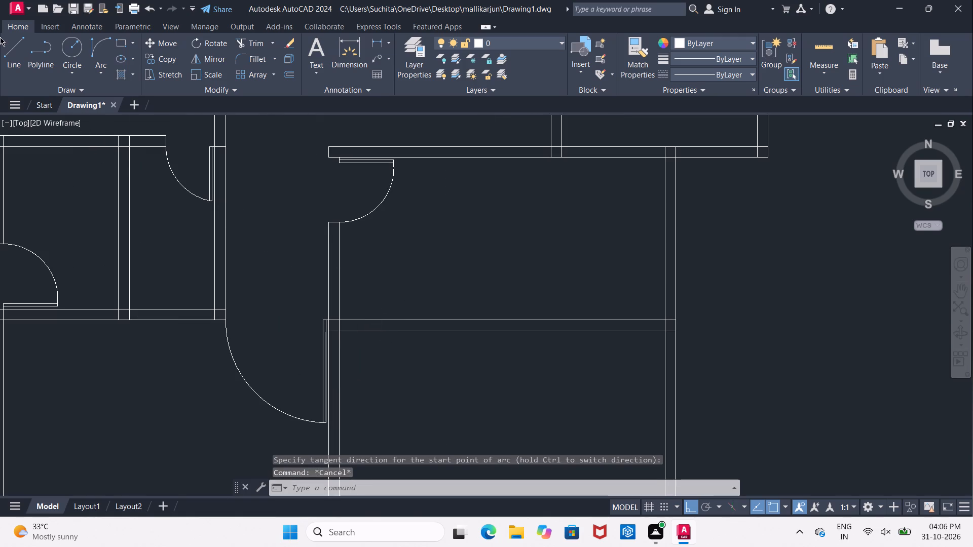
click(9, 55)
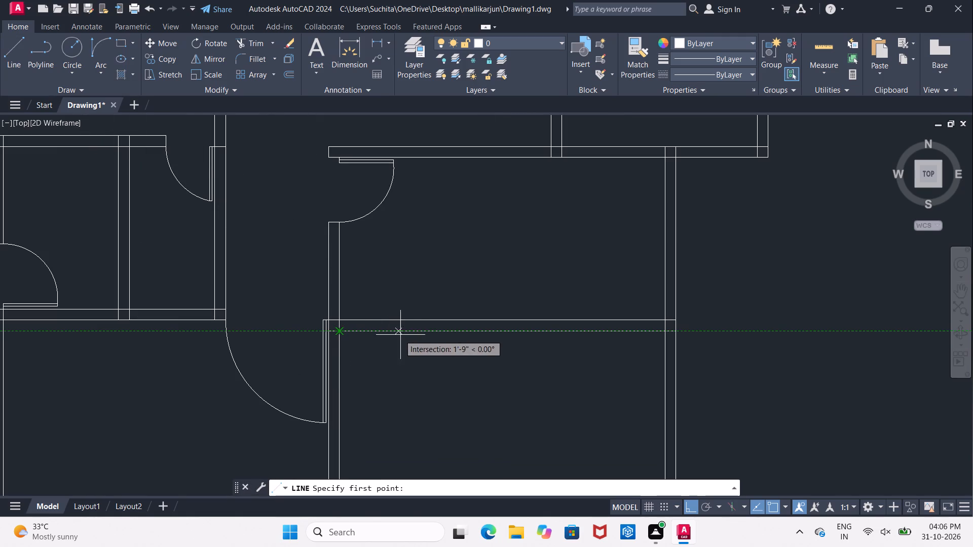
click(505, 332)
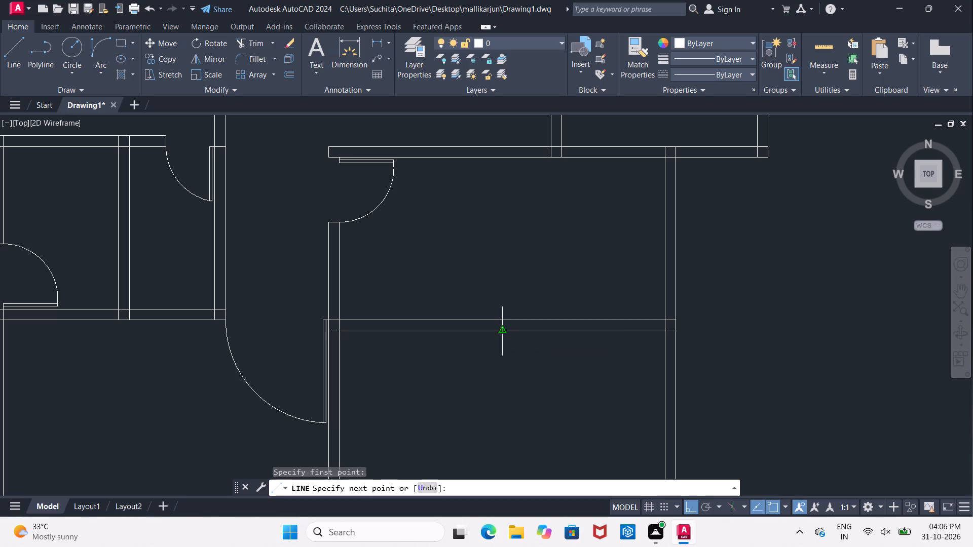
scroll(505, 332, up, 2)
click(499, 303)
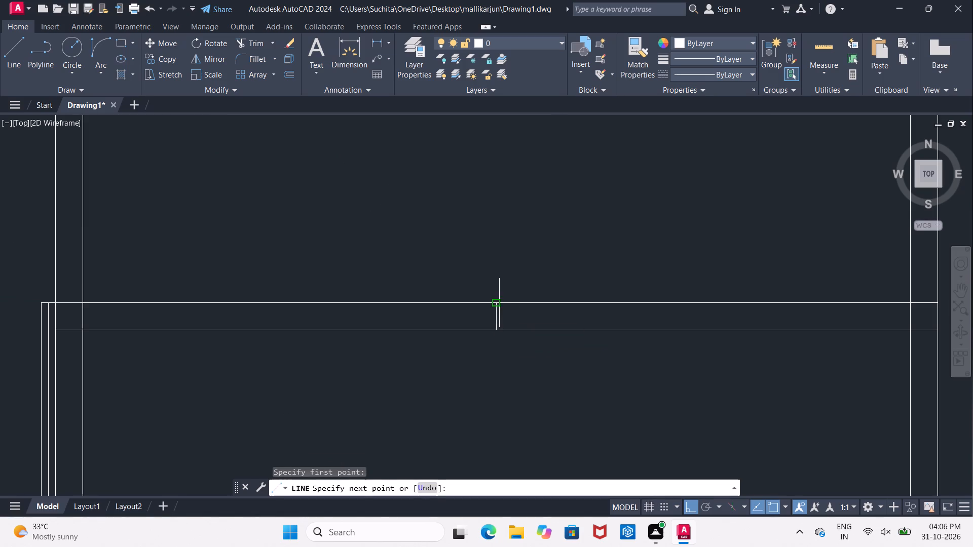
key(Escape)
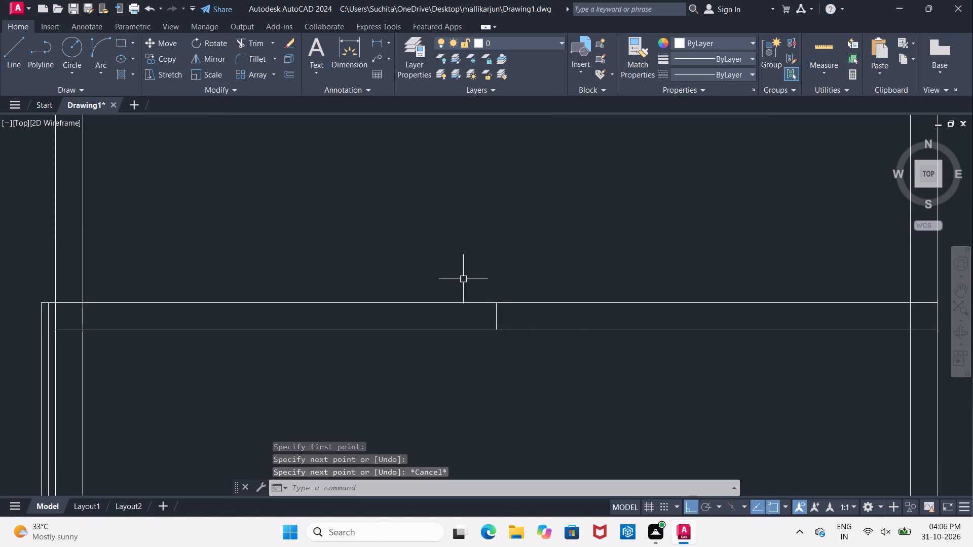
Offset the cross wall's centre line 1' to both the west and east to mark the door jambs.
key(o)
key(Return)
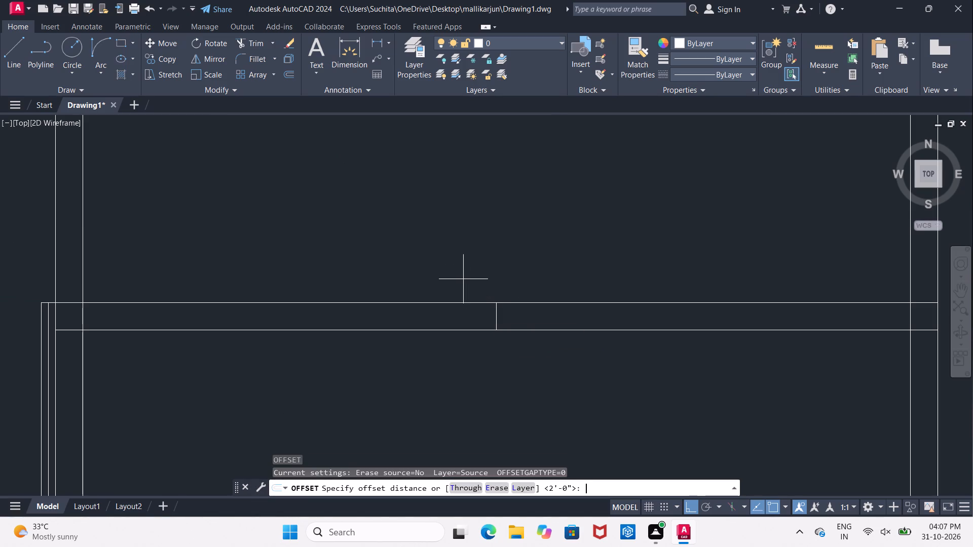
text(1')
key(Return)
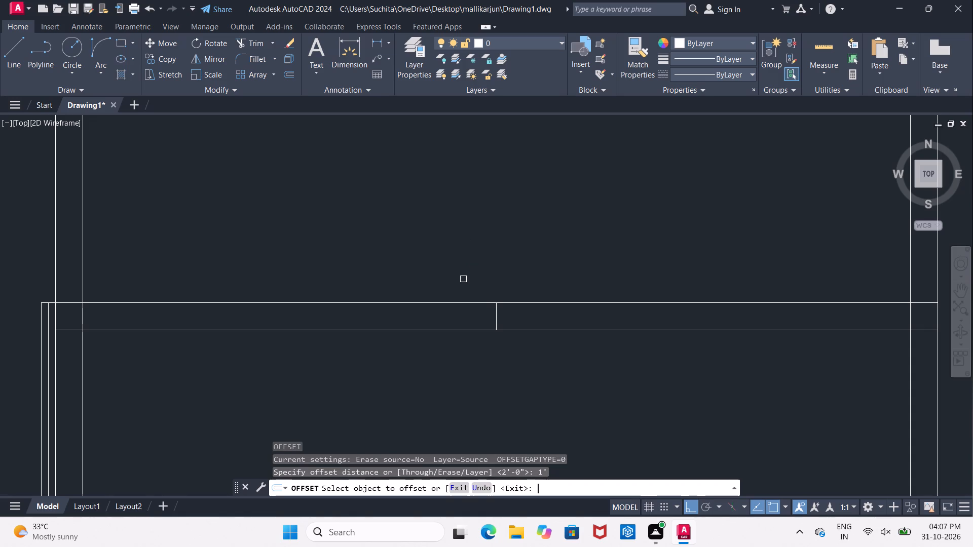
click(498, 316)
drag(363, 317, 357, 317)
drag(498, 319, 507, 319)
click(623, 315)
middle_drag(627, 302, 522, 322)
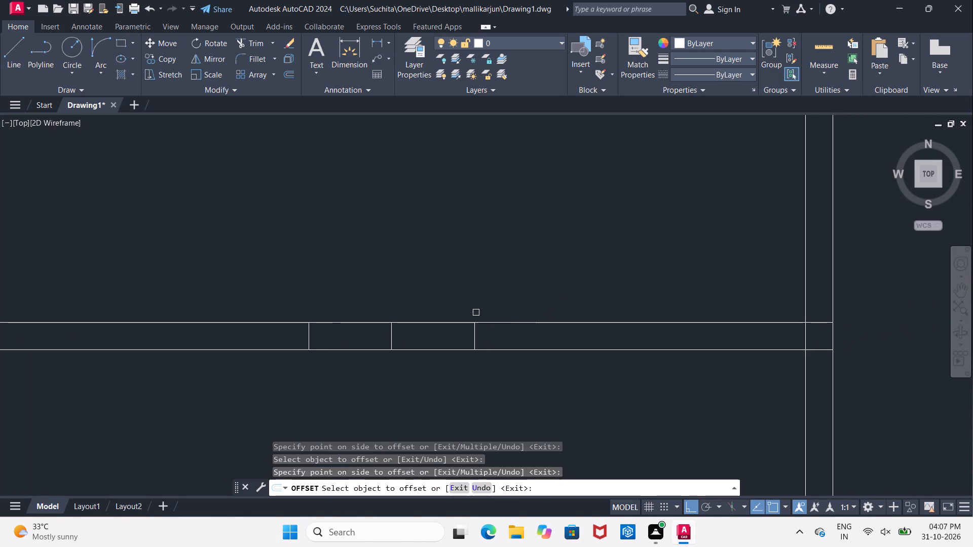
key(Escape)
Offset the cross wall's east jamb line 2" eastward for the door leaf thickness.
key(o)
key(Return)
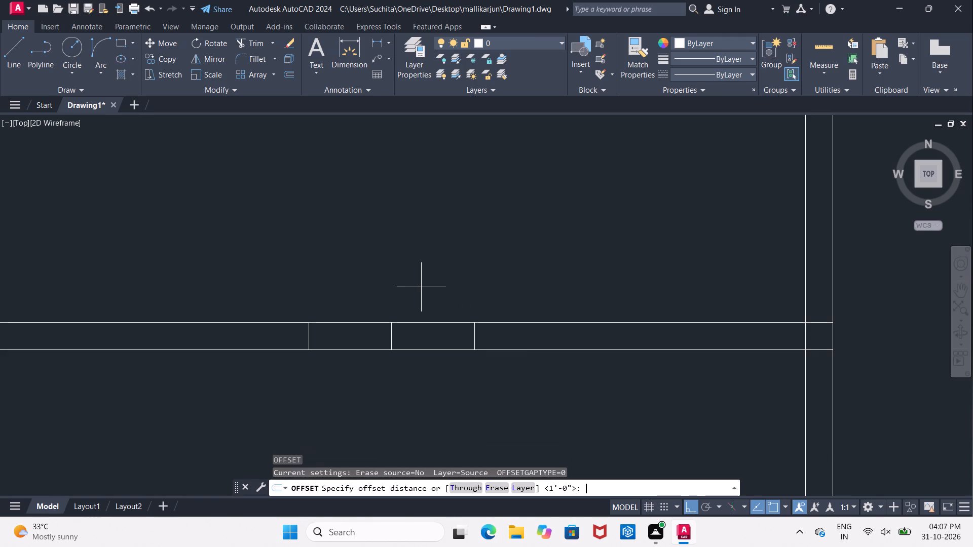
text(2")
key(Return)
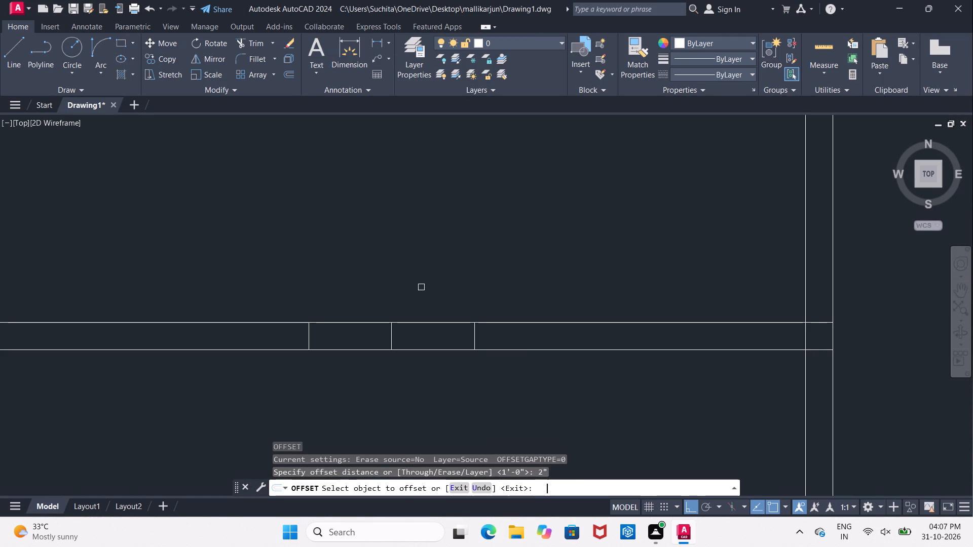
click(473, 338)
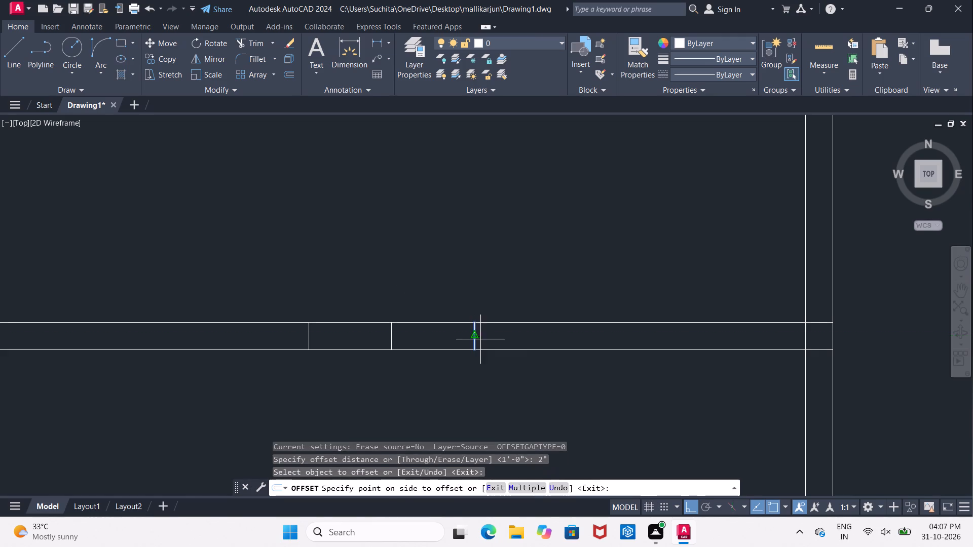
click(486, 337)
key(Escape)
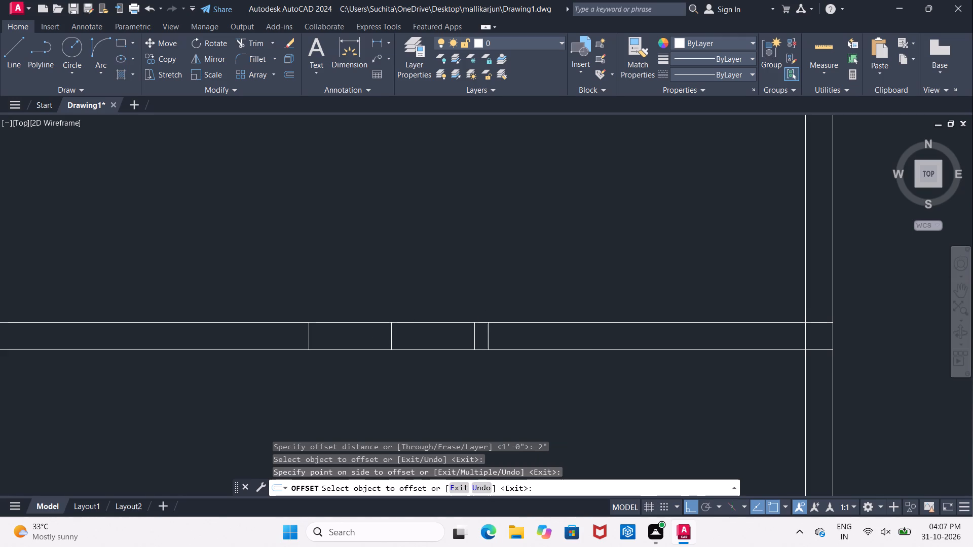
Offset the cross wall's north face line 2' northward to mark the door leaf length.
key(o)
key(Return)
text(2')
key(Return)
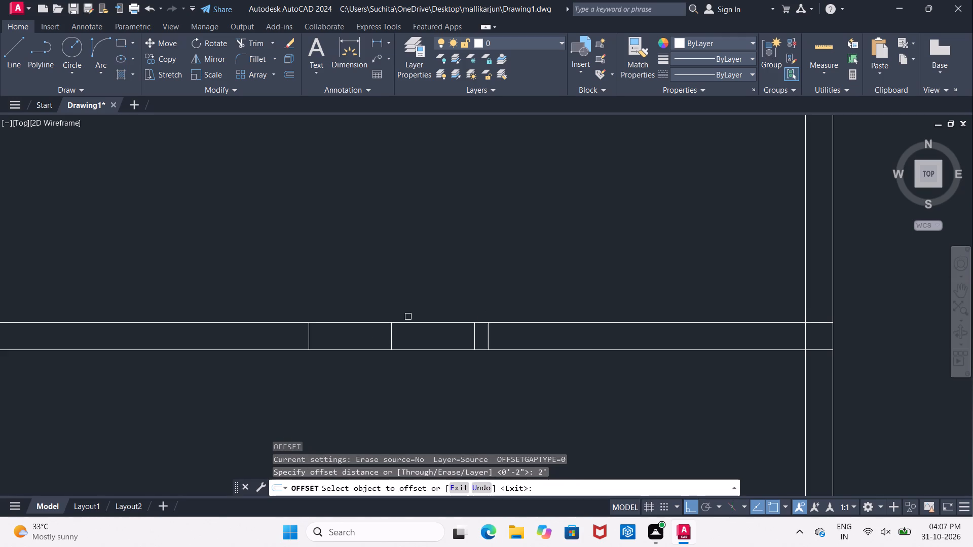
scroll(411, 318, down, 3)
scroll(409, 317, up, 3)
click(409, 321)
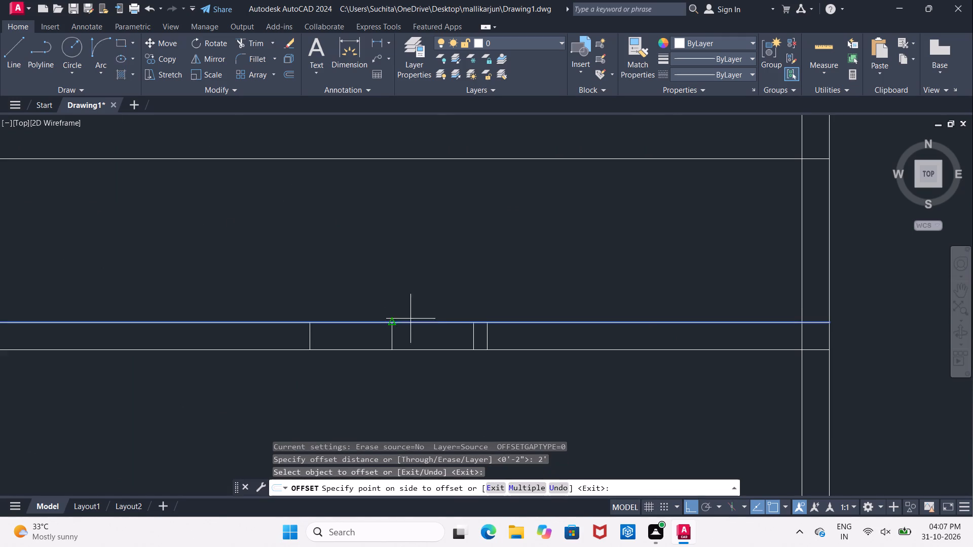
click(410, 269)
key(Escape)
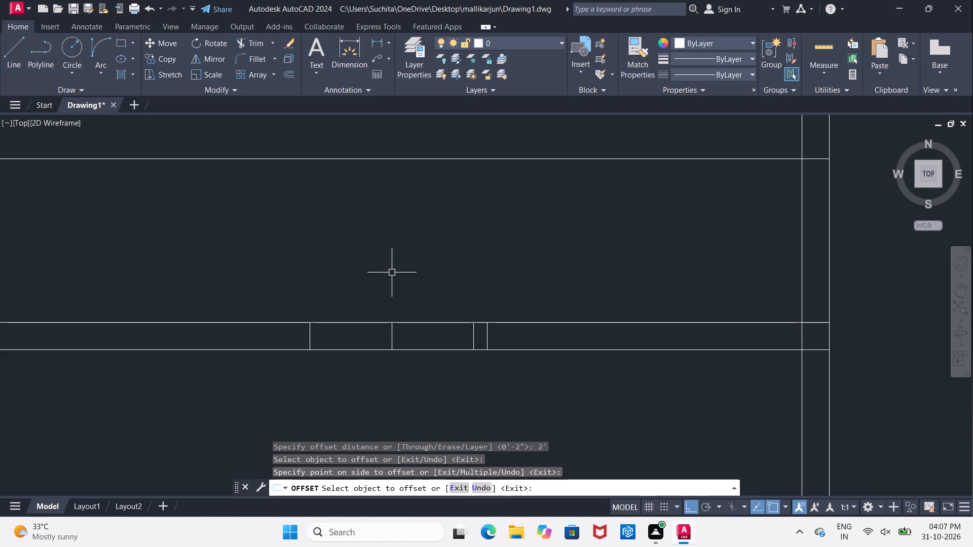
Extend both jamb lines and the 2" offset line north to the 2' offset line.
text(EX)
key(space)
key(space)
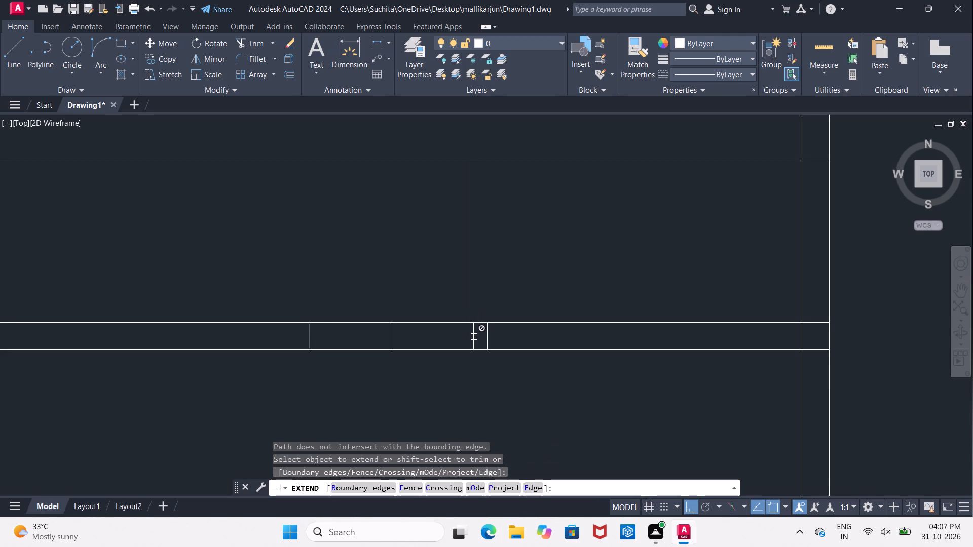
click(474, 332)
click(489, 335)
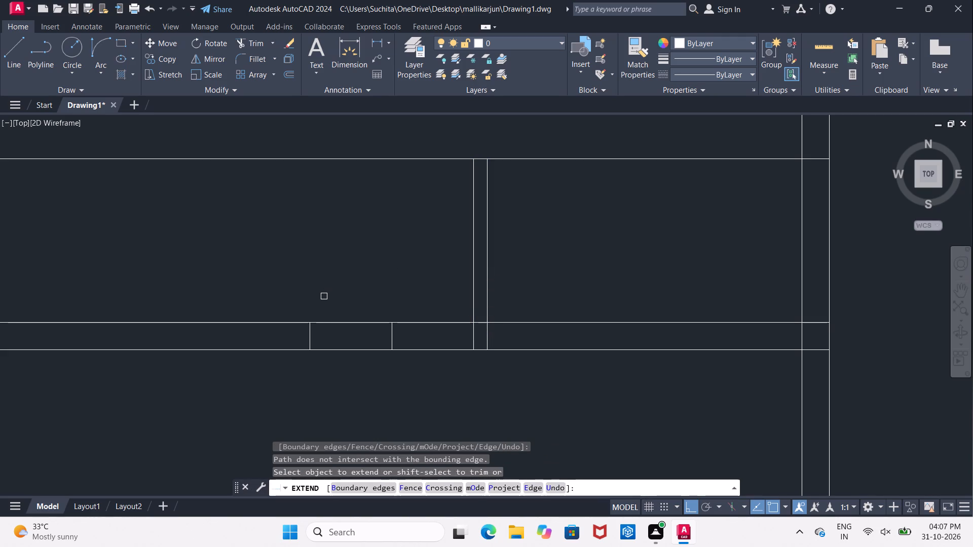
click(309, 335)
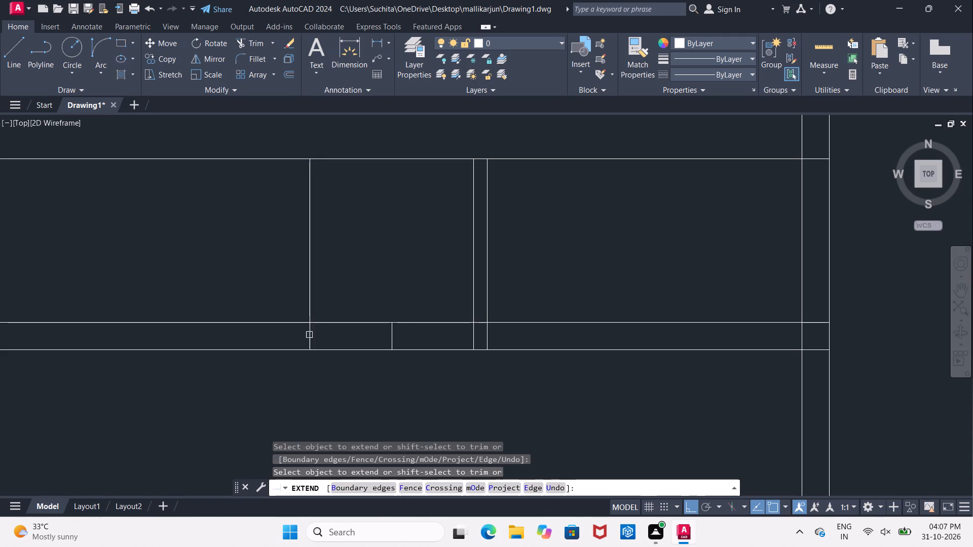
key(Escape)
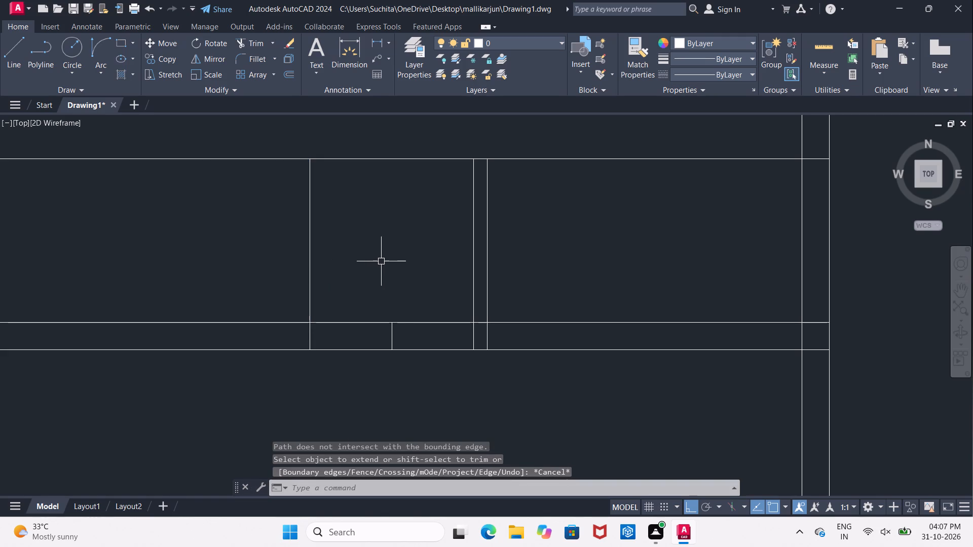
Trim the 2' offset line and both cross wall faces between the jamb lines to open the doorway.
text(TR)
key(space)
key(space)
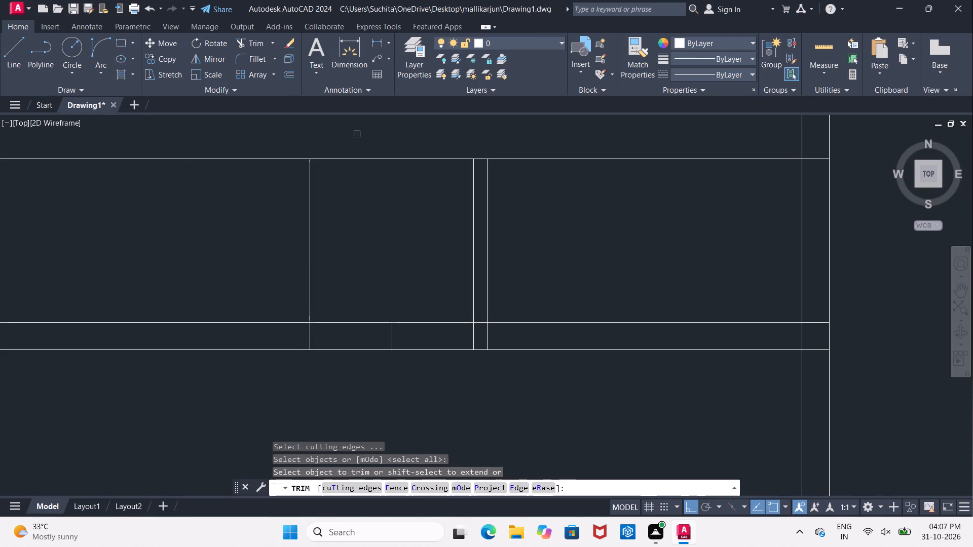
drag(357, 133, 357, 146)
click(375, 360)
drag(405, 167, 409, 178)
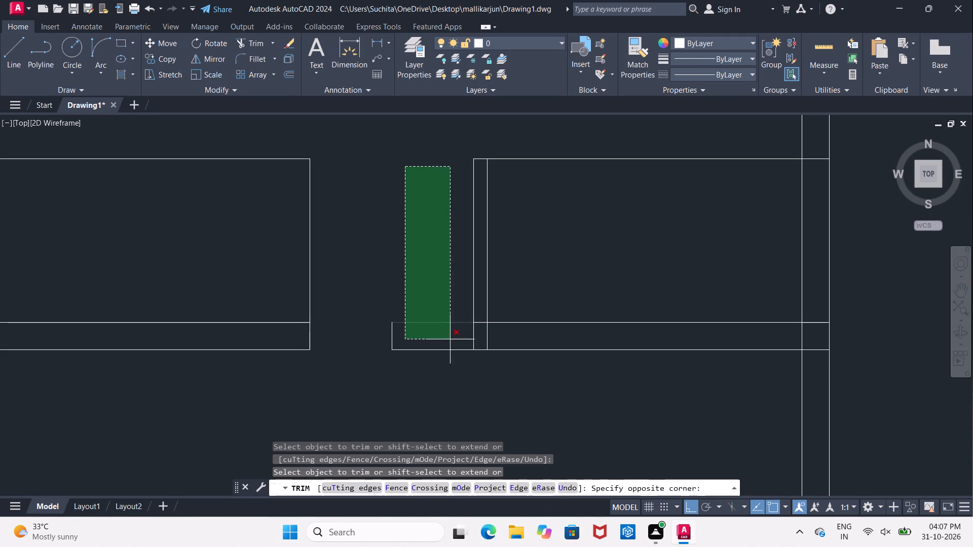
click(452, 351)
key(Escape)
Erase the leftover short vertical line standing in the cross wall's doorway between the two jambs.
click(391, 336)
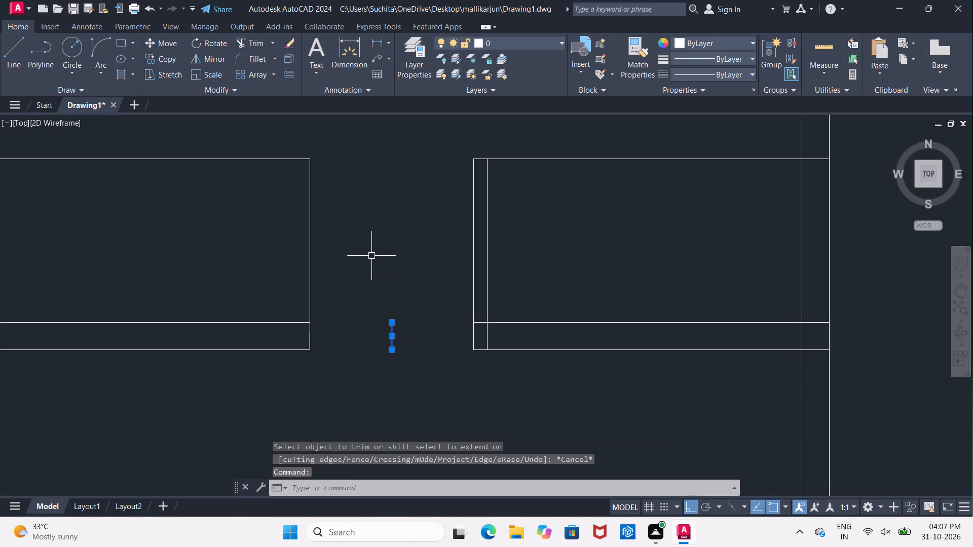
key(Delete)
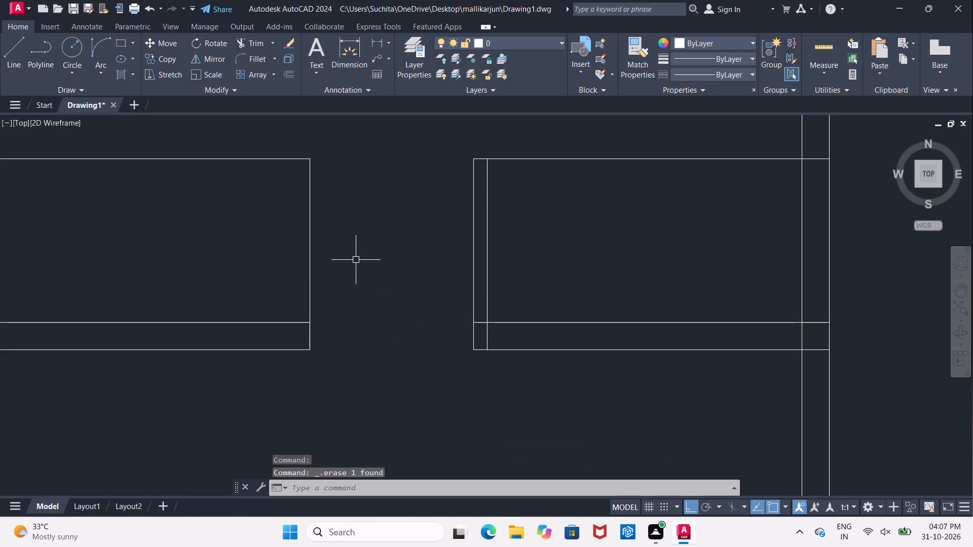
Trim the west jamb line north of the cross wall and the 2' offset line east of the door leaf.
text(TR)
key(space)
key(space)
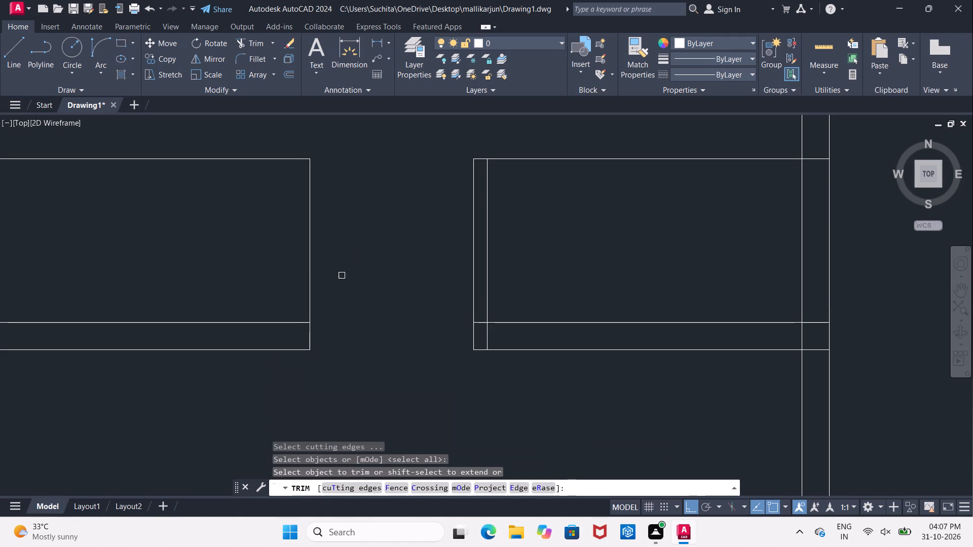
click(307, 294)
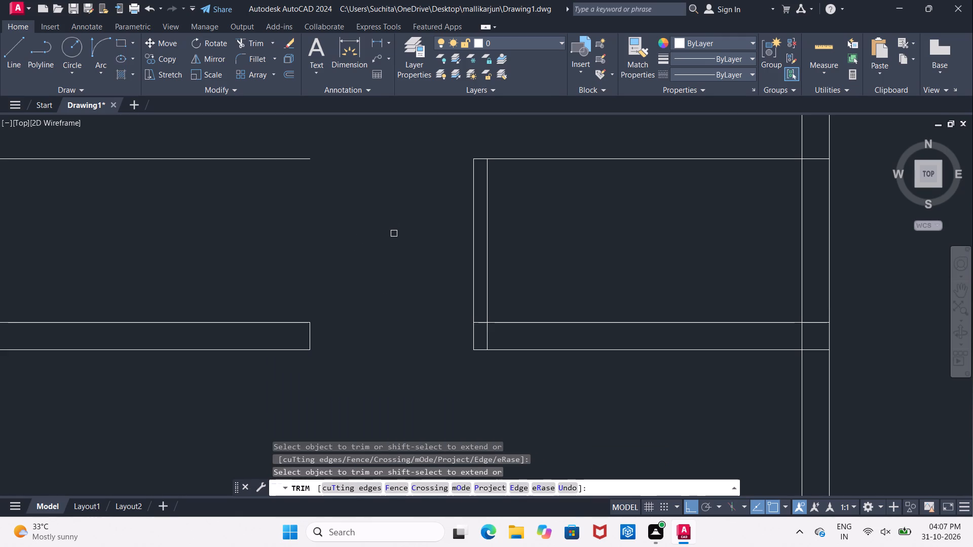
scroll(378, 237, down, 2)
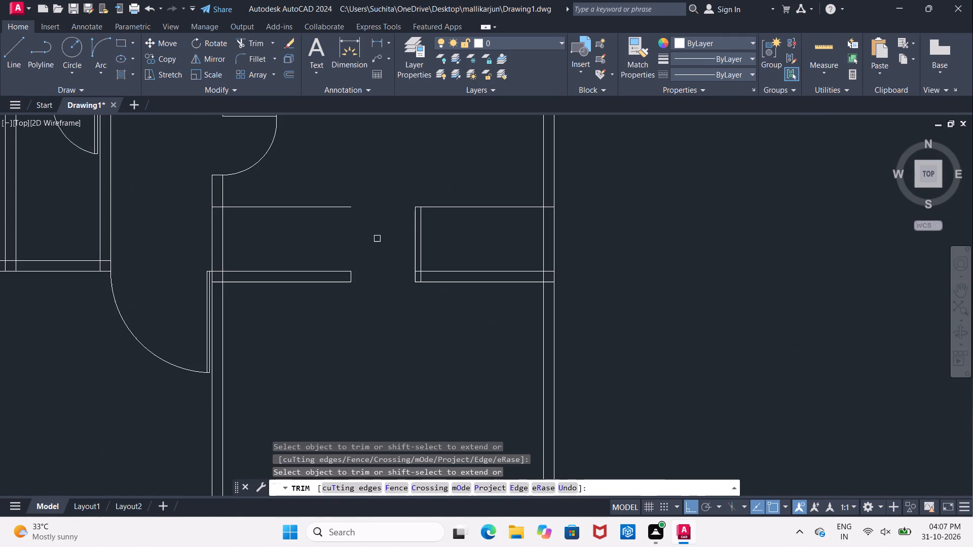
click(439, 205)
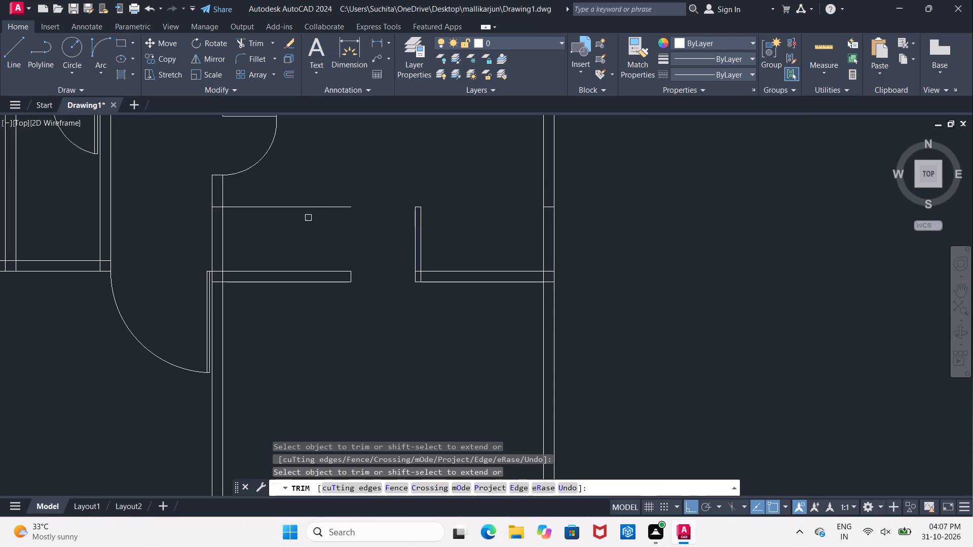
key(Escape)
Erase the leftover piece of the 2' offset line west of the doorway.
click(283, 208)
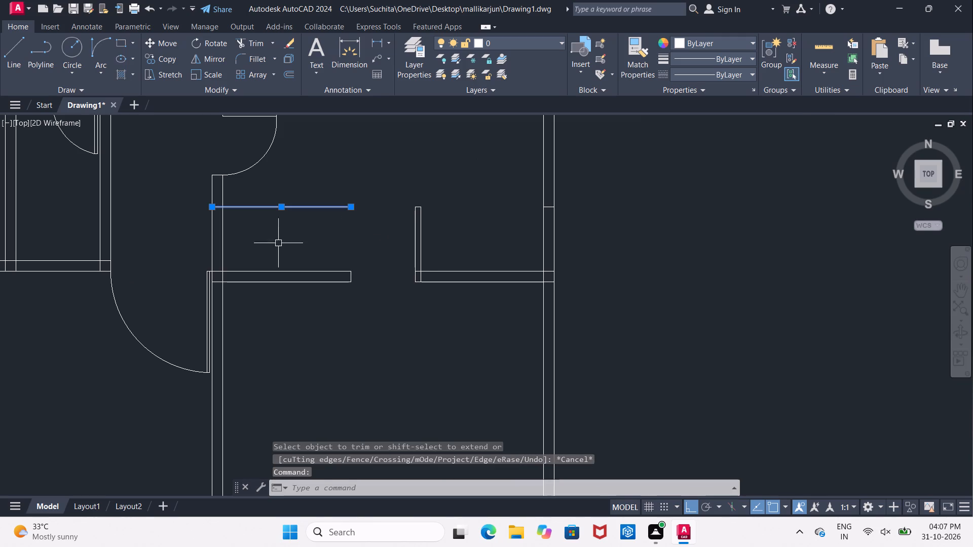
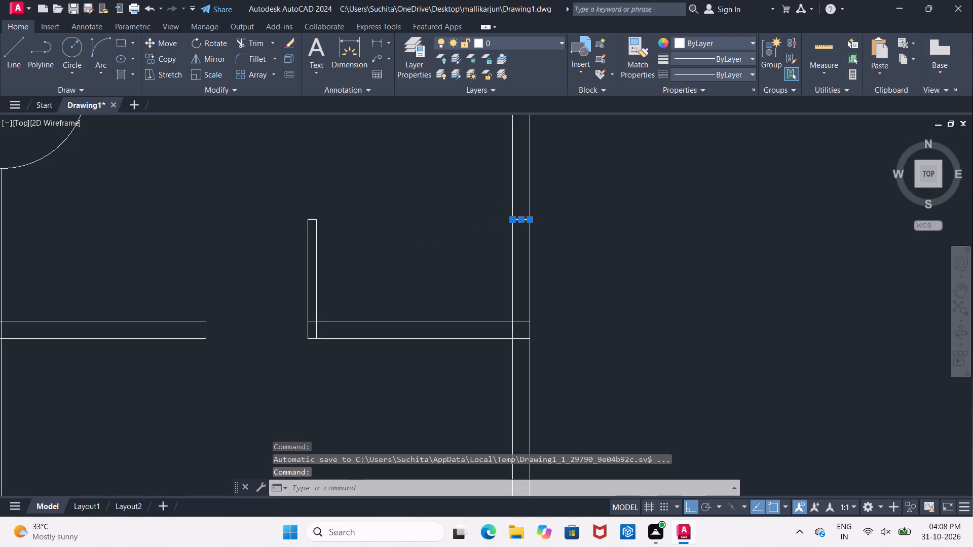
Trim the east line of the door leaf where it crosses the thickness of the east room's cross wall.
text(TR)
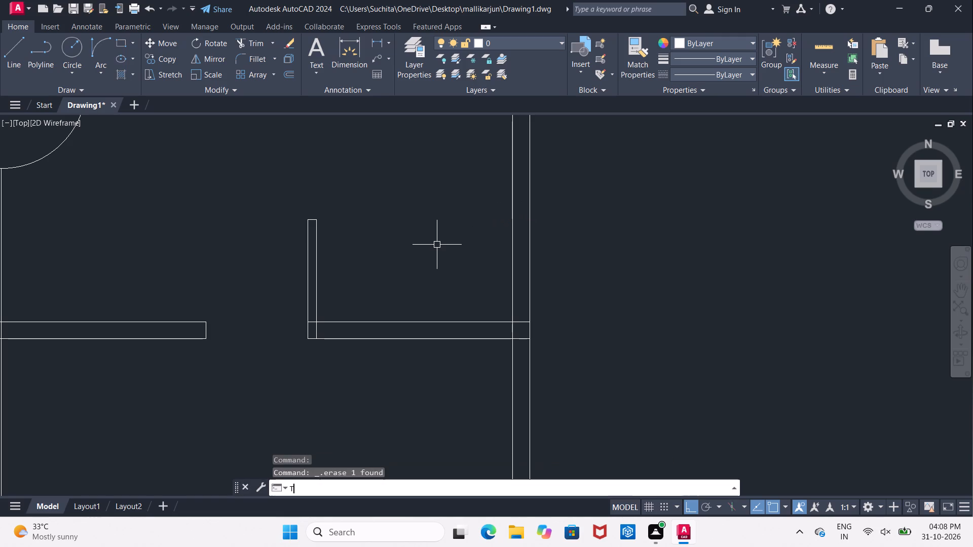
key(space)
key(space)
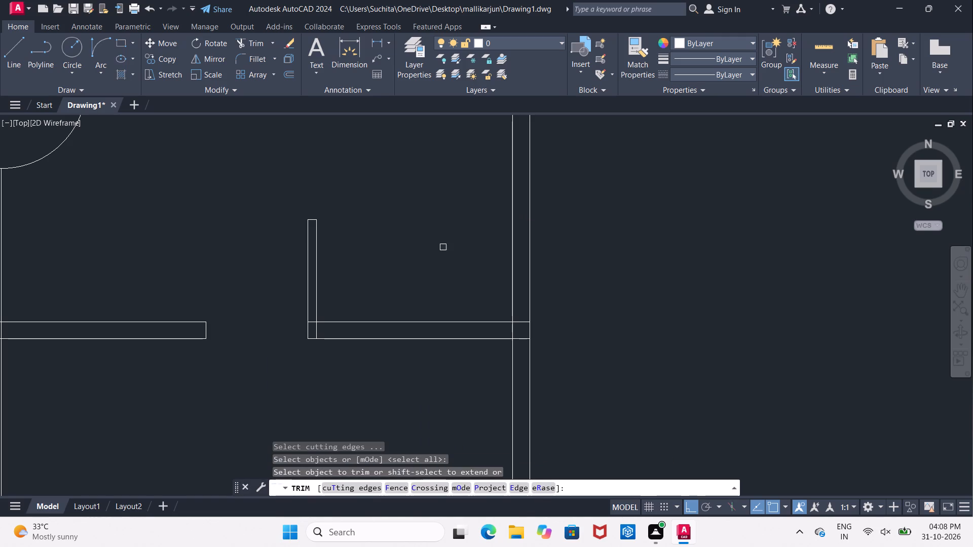
click(314, 331)
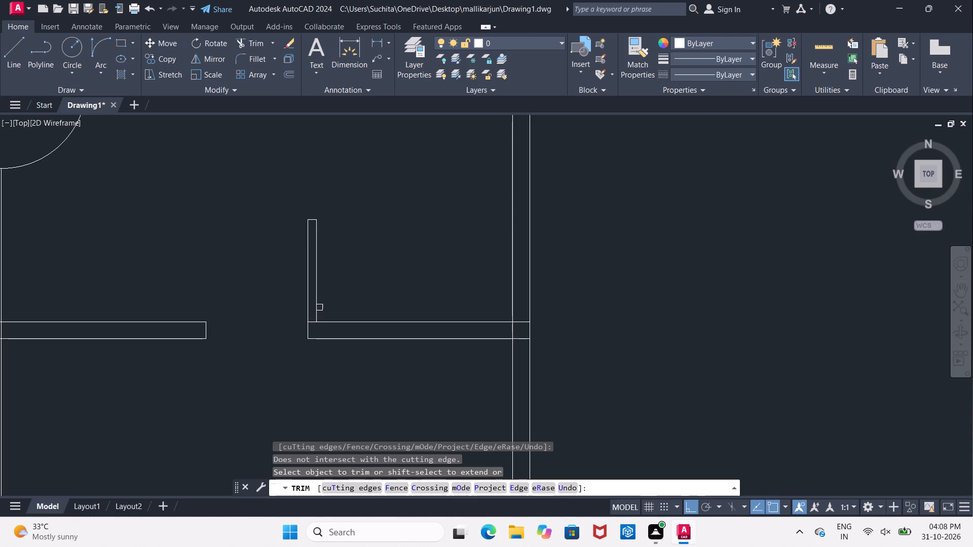
scroll(294, 327, up, 1)
middle_drag(301, 338, 309, 355)
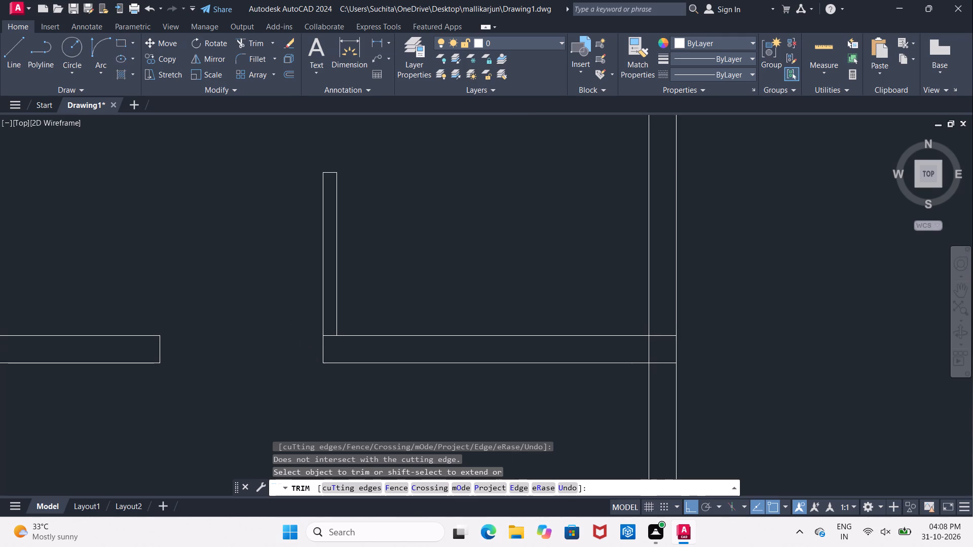
key(Escape)
Draw the door's swing arc from the west jamb's lower corner to the leaf's outer tip, with the end tangent horizontal.
click(98, 45)
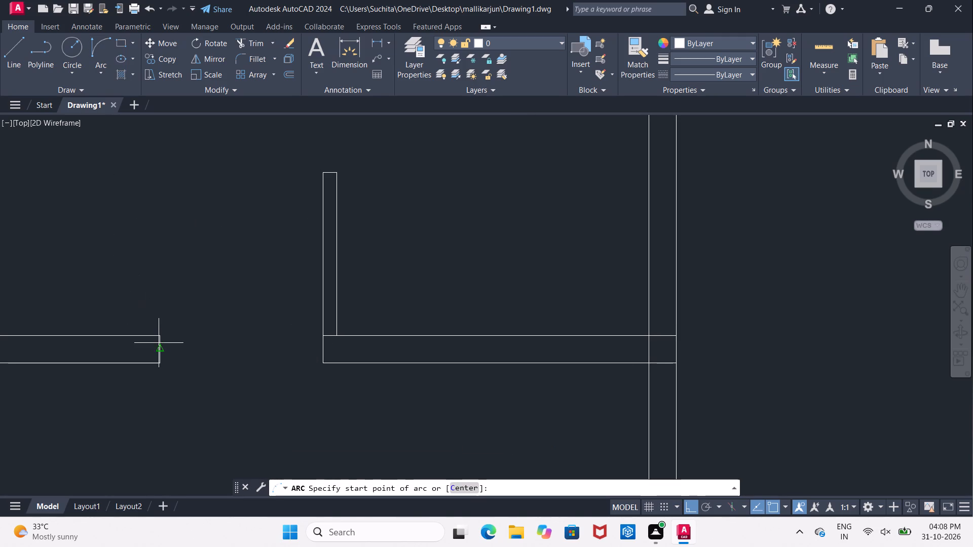
click(158, 365)
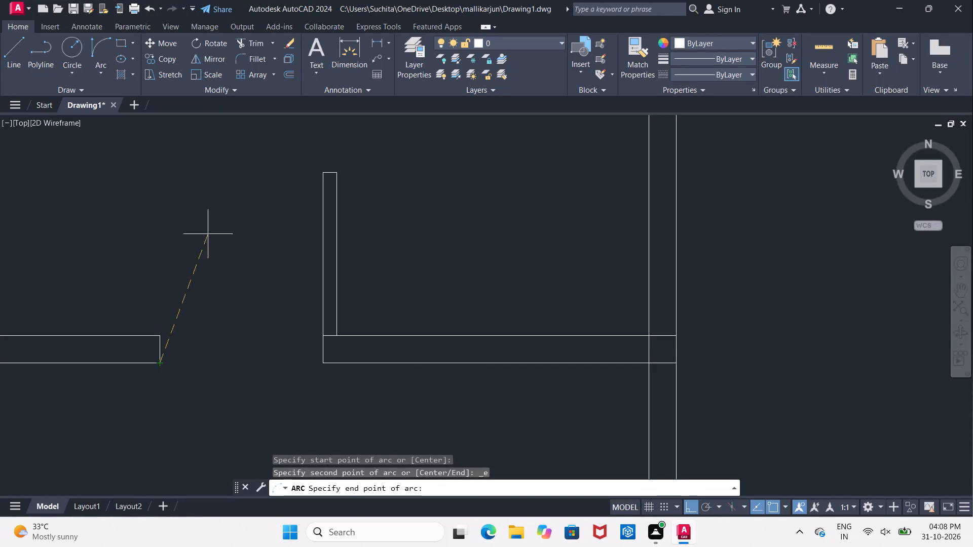
click(322, 170)
click(257, 175)
Examine the floor plan's rooms and door openings around the central passage.
scroll(244, 204, down, 2)
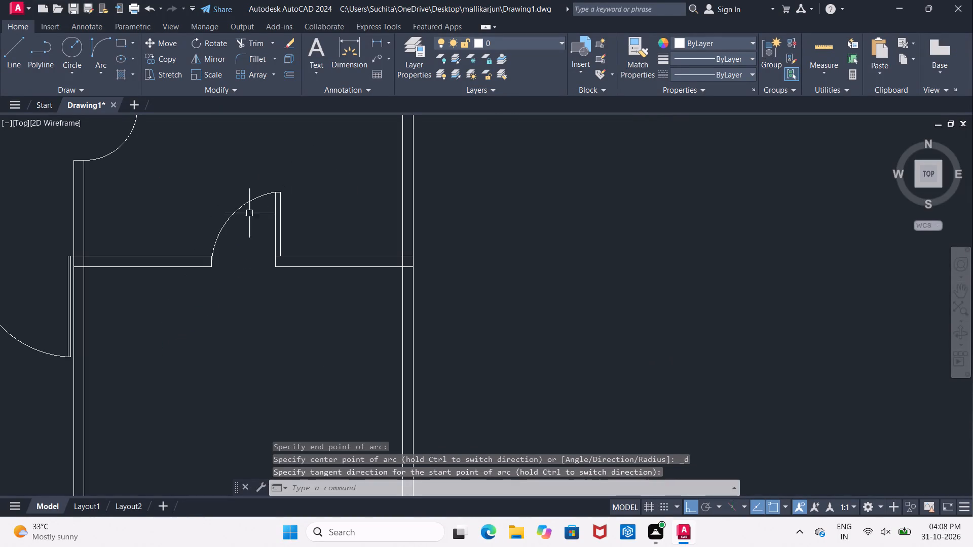
middle_drag(370, 239, 403, 284)
scroll(402, 284, down, 2)
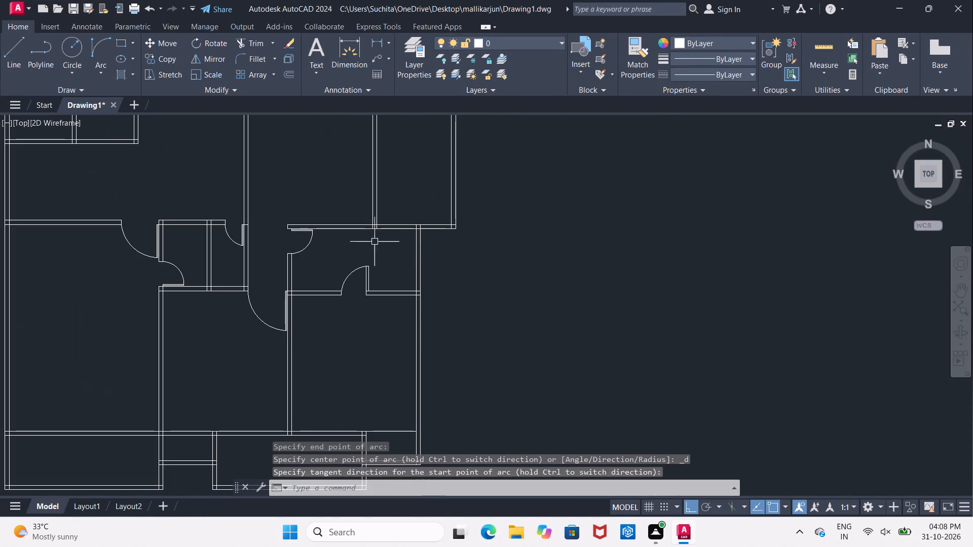
middle_drag(363, 190, 415, 201)
scroll(416, 202, down, 1)
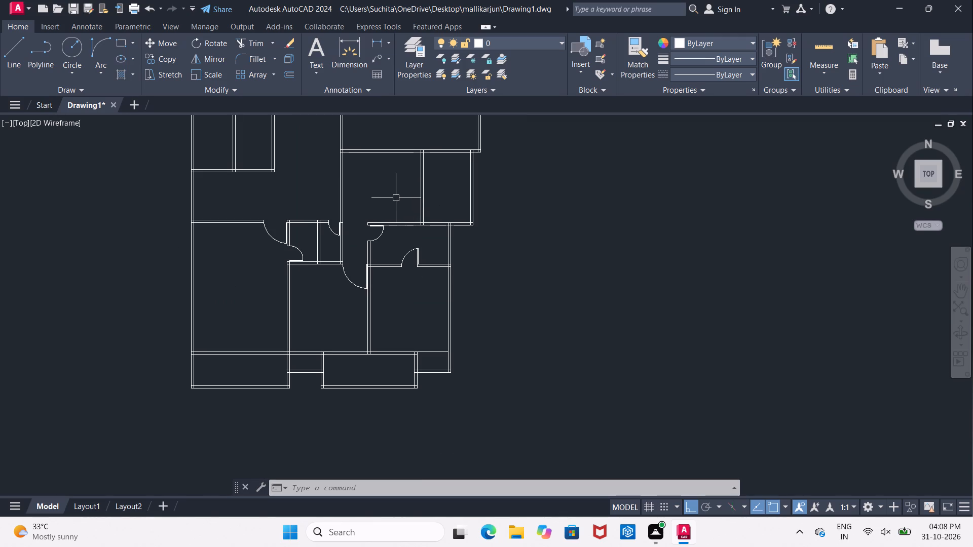
middle_drag(396, 198, 394, 219)
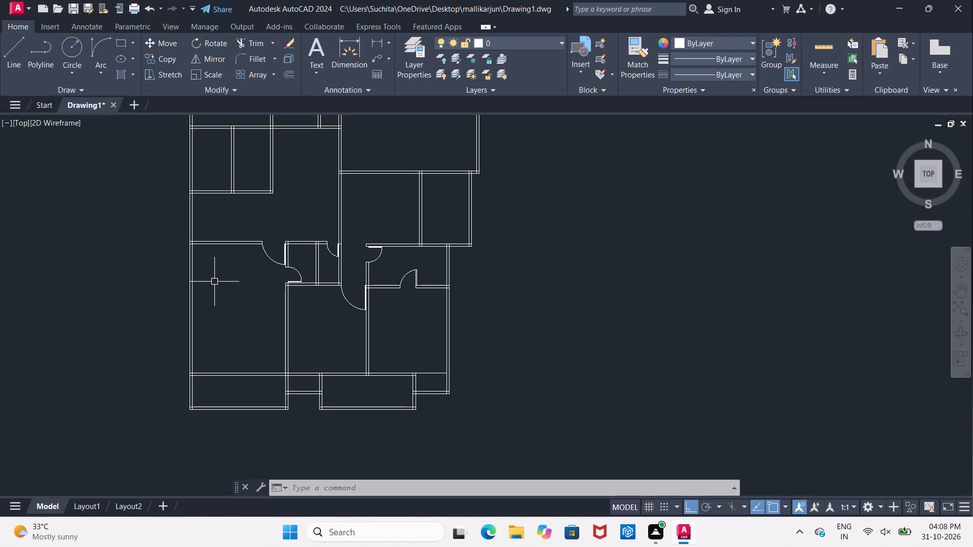
key(Escape)
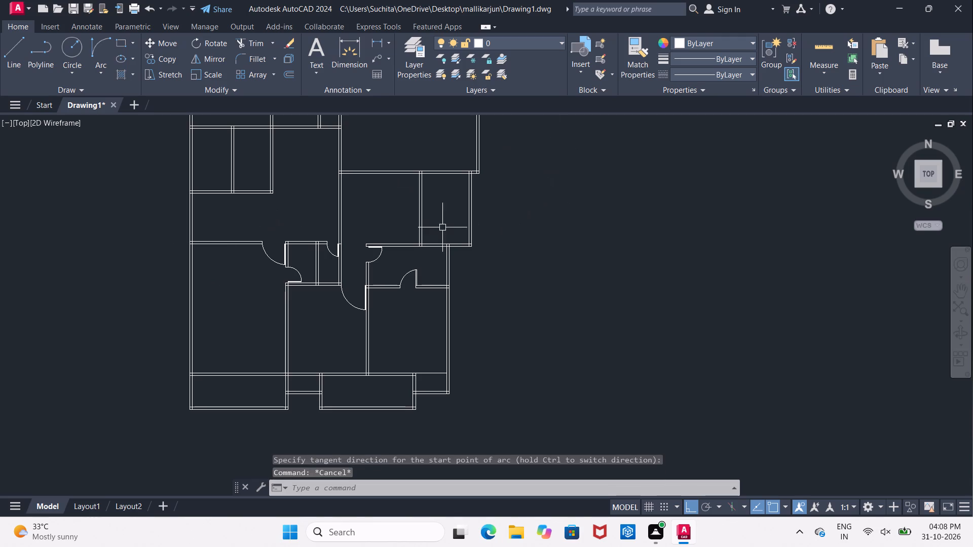
scroll(415, 264, up, 1)
scroll(231, 263, up, 1)
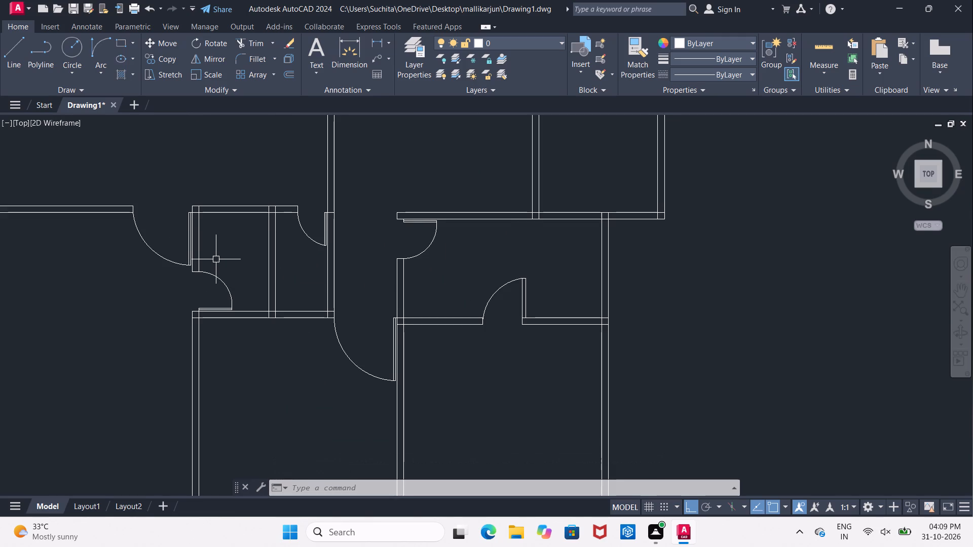
middle_drag(216, 259, 230, 266)
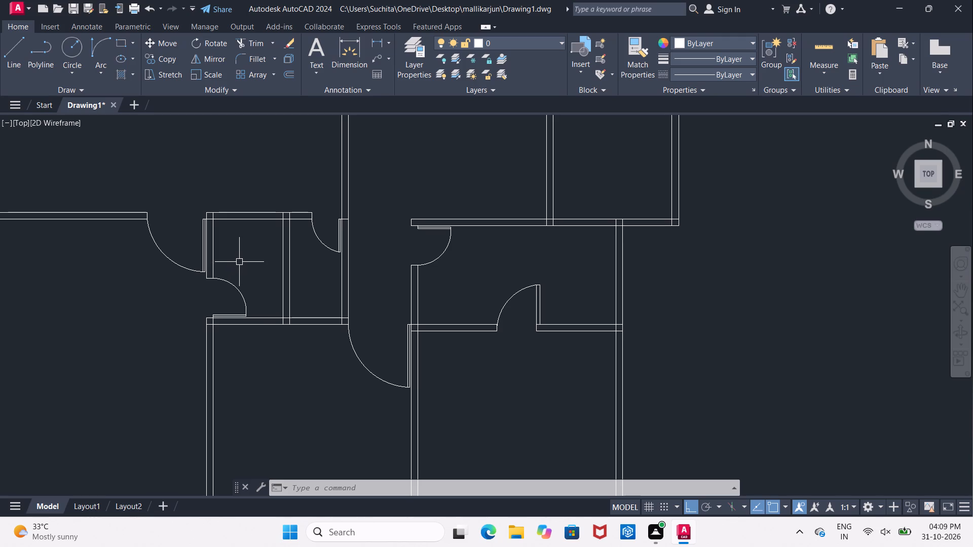
scroll(243, 261, down, 3)
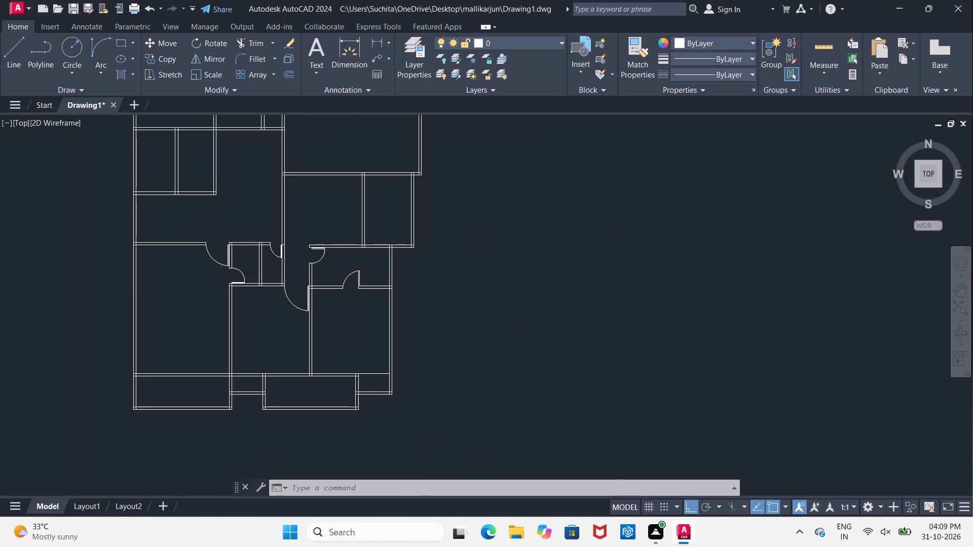
scroll(294, 257, up, 1)
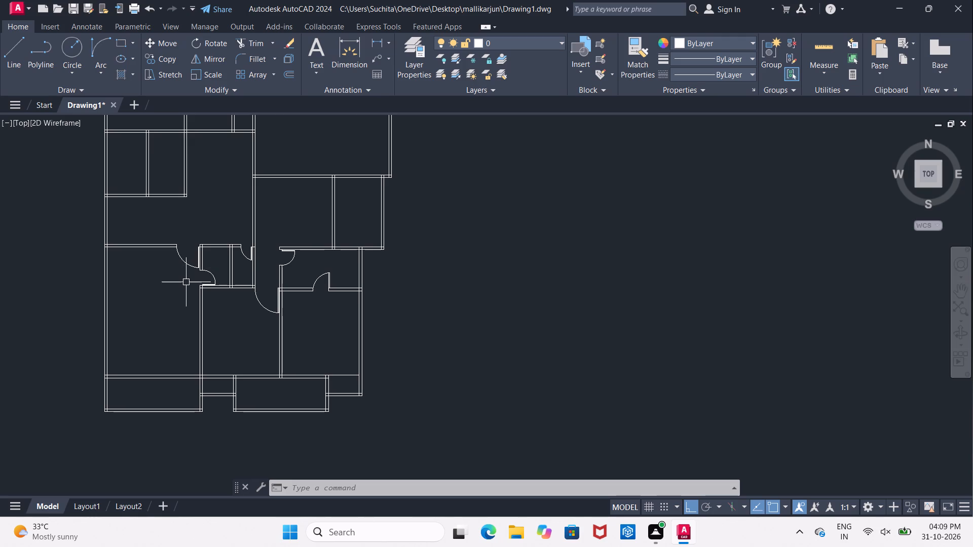
scroll(186, 283, up, 2)
middle_drag(273, 251, 274, 266)
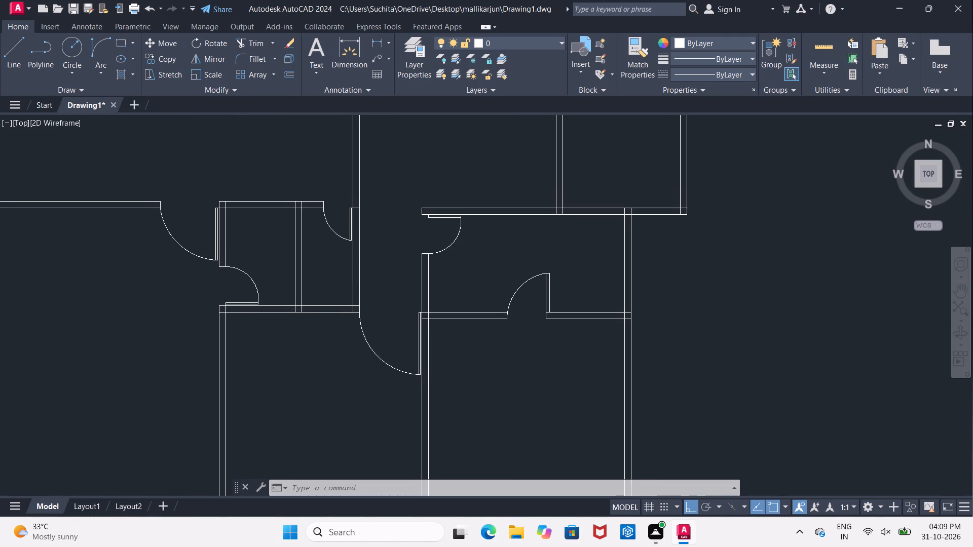
Offset the west face of the wall dividing the two small central rooms 7' to the west.
key(Escape)
key(o)
key(Return)
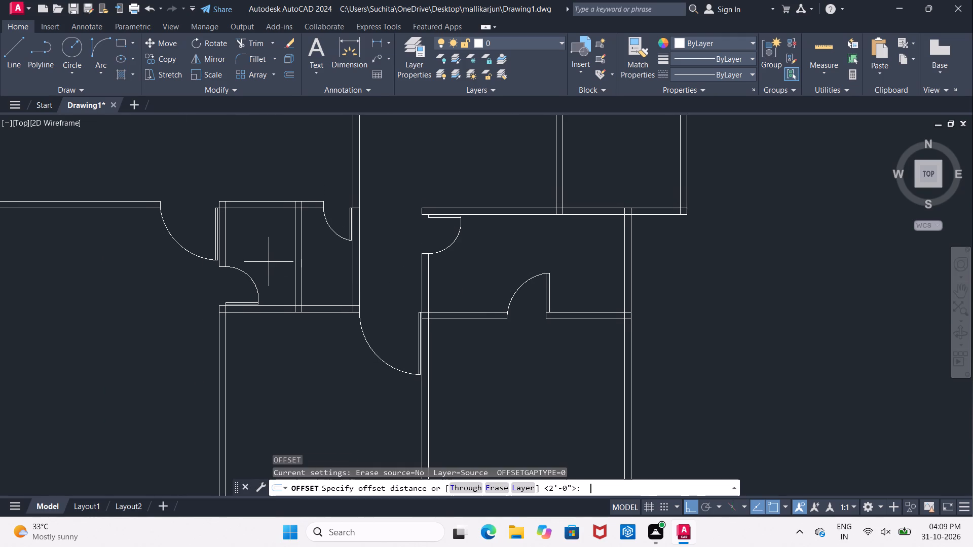
key(7)
key(apostrophe)
key(Return)
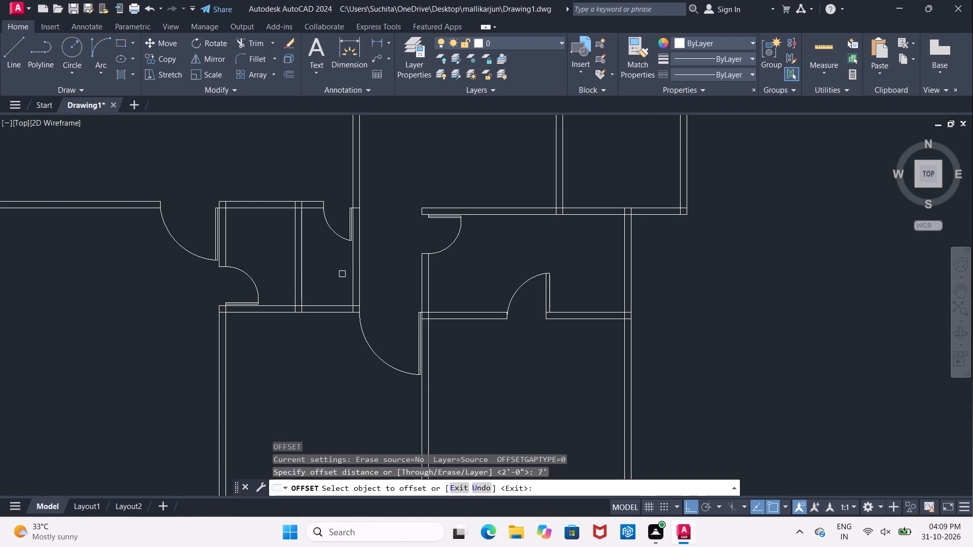
click(295, 283)
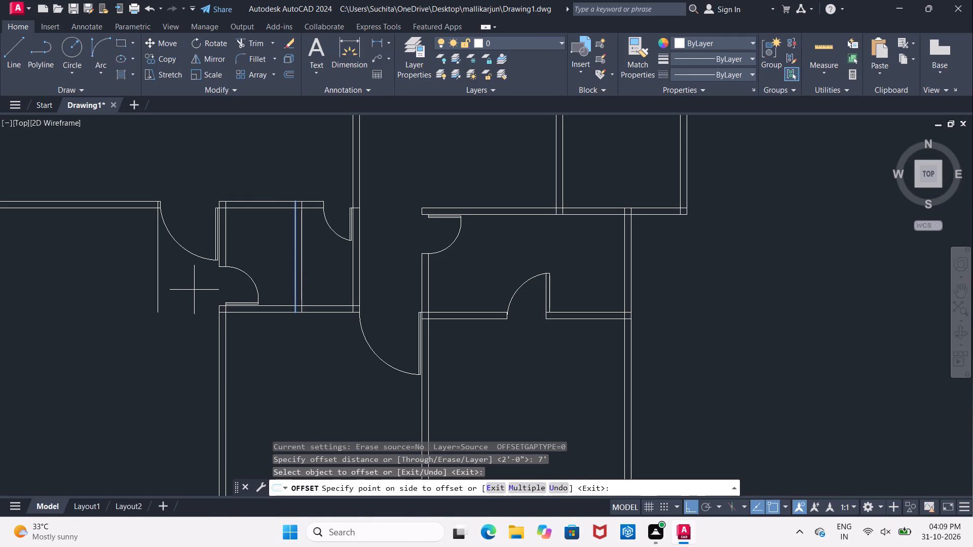
click(192, 290)
key(Return)
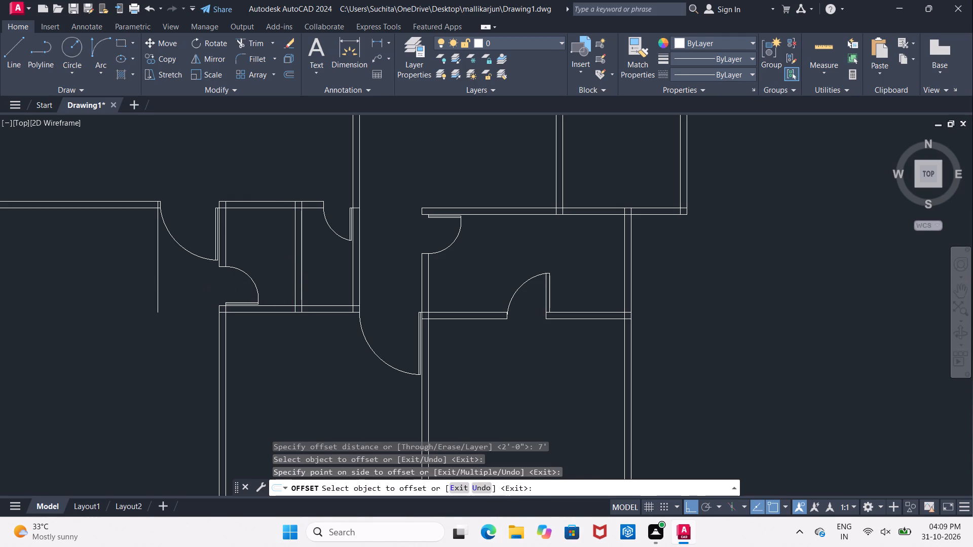
Offset the new vertical line 4" to the west to give the new wall its thickness.
key(Return)
text(4")
key(Return)
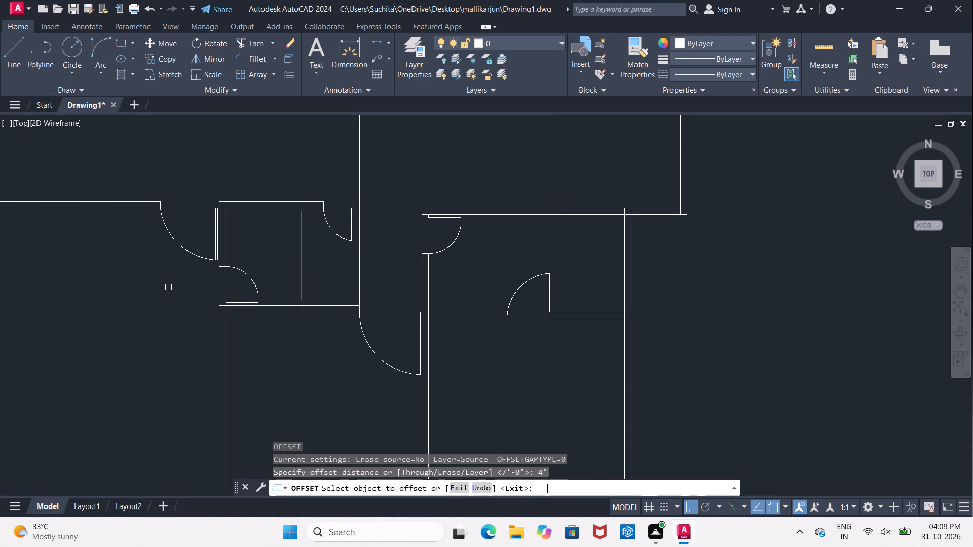
click(155, 273)
click(97, 263)
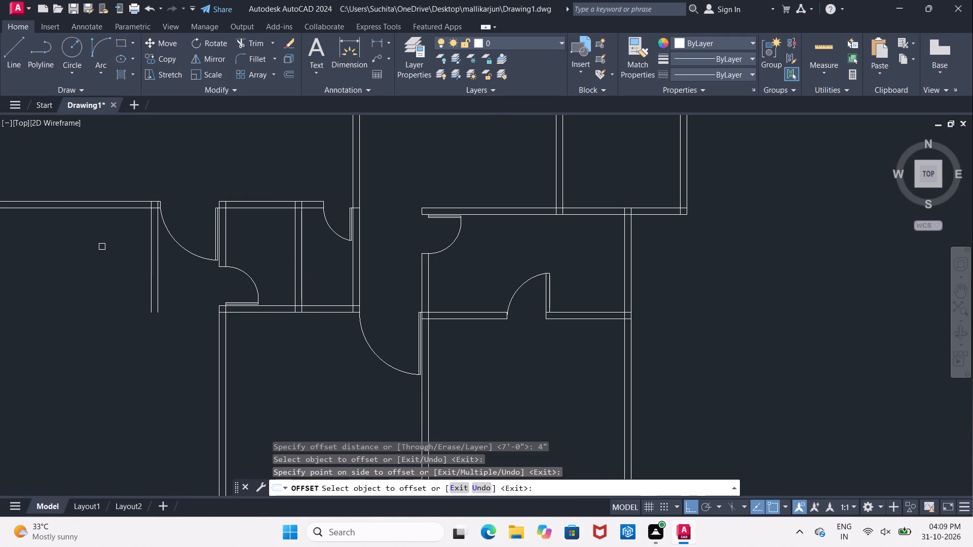
scroll(102, 239, up, 1)
middle_drag(205, 250, 224, 241)
scroll(157, 248, down, 1)
middle_drag(156, 248, 224, 250)
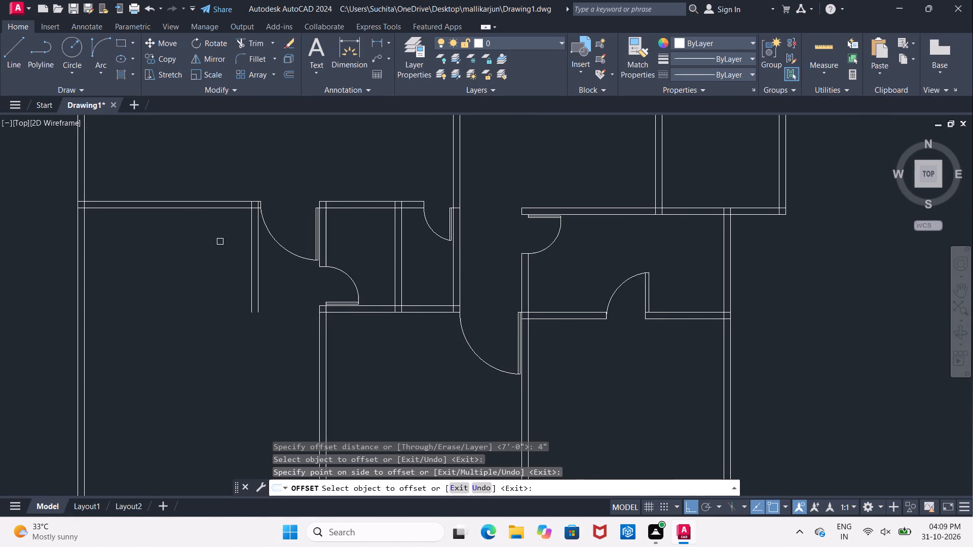
key(Escape)
Move the west room door's arc and both leaf lines from the east jamb to the new wall's west face.
scroll(292, 207, up, 1)
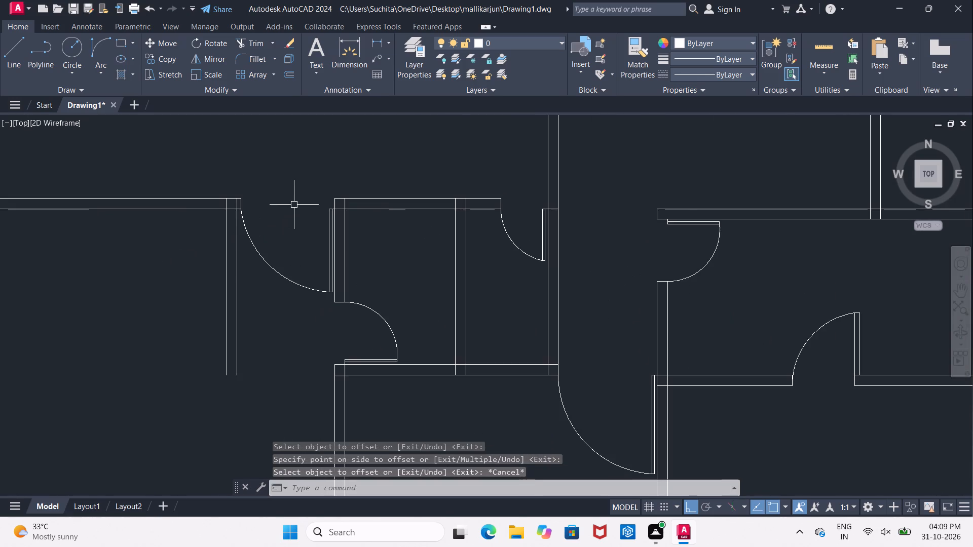
scroll(294, 205, up, 1)
click(208, 223)
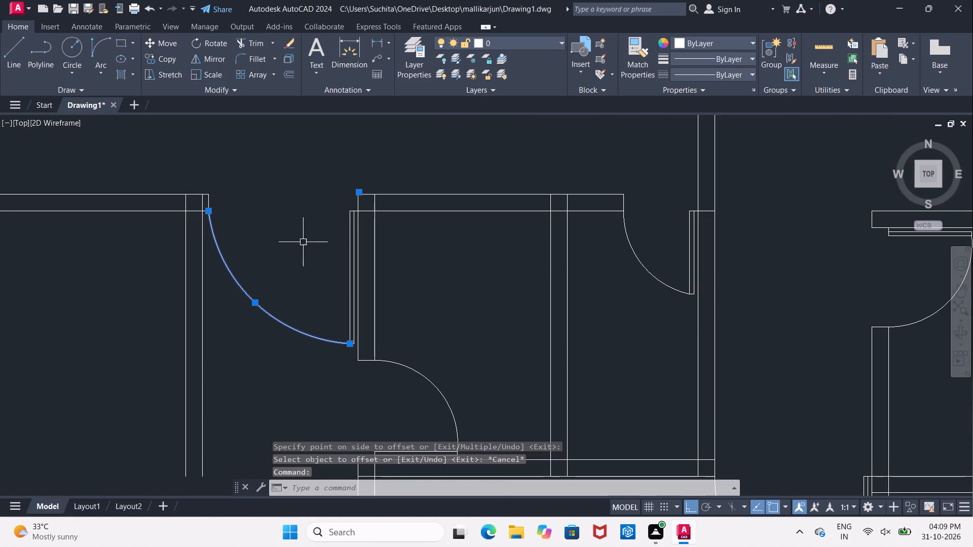
scroll(343, 231, up, 1)
click(353, 222)
click(361, 226)
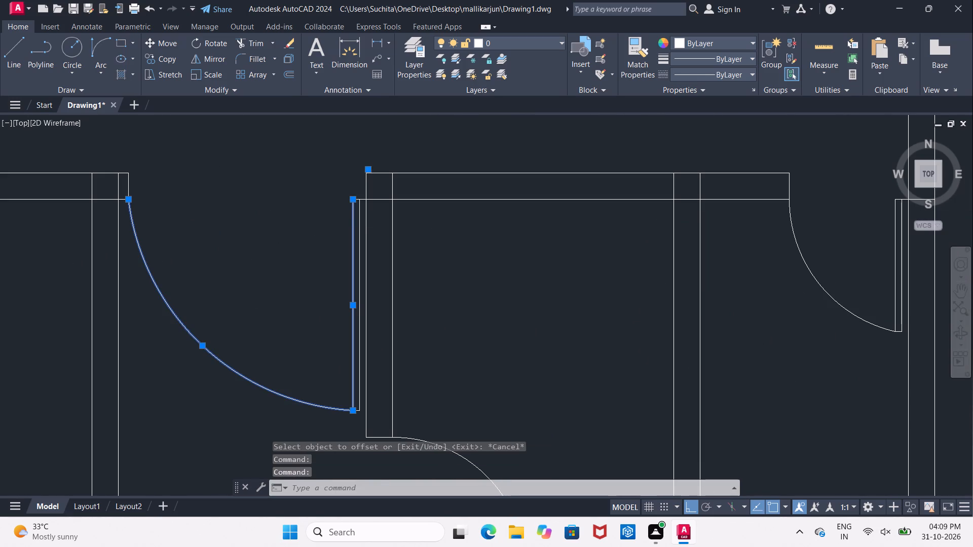
drag(157, 38, 169, 49)
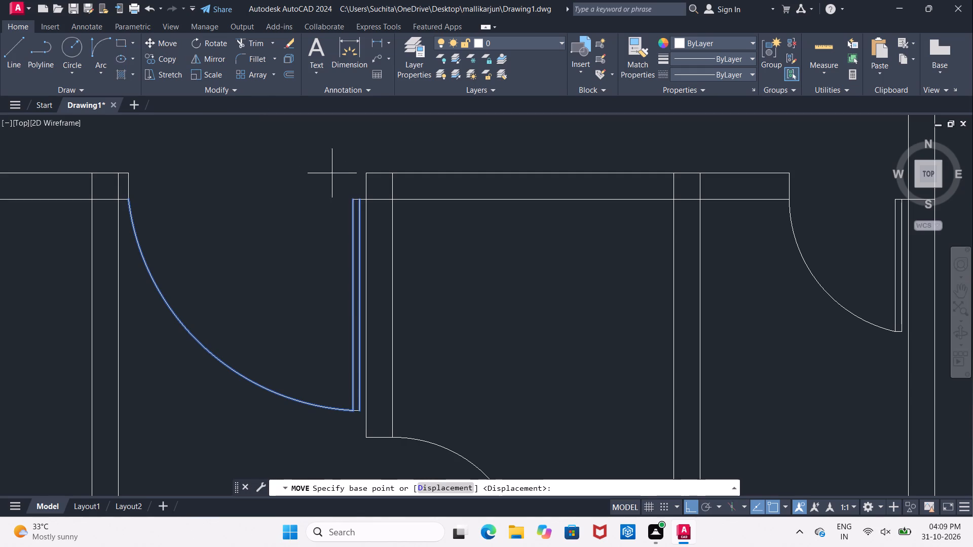
click(358, 196)
middle_drag(201, 192, 437, 235)
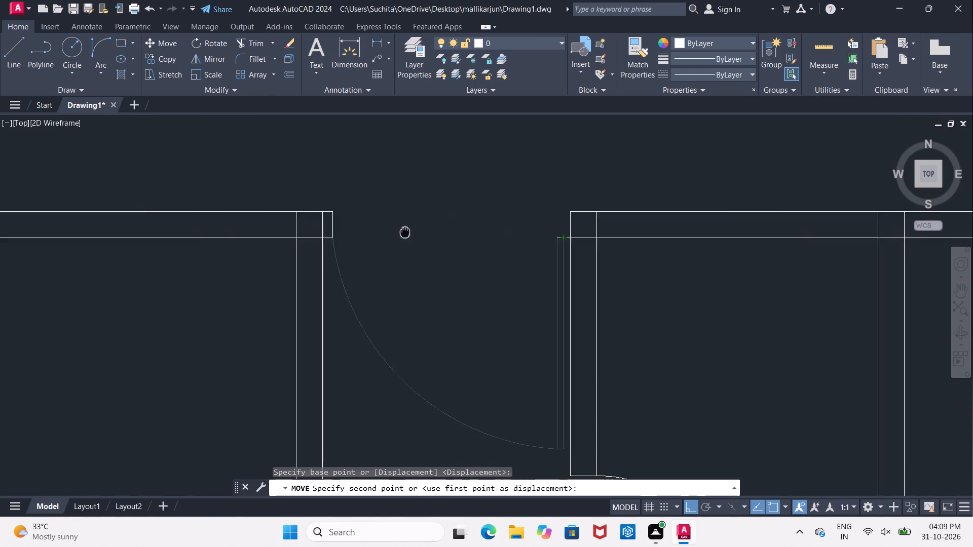
middle_drag(437, 235, 448, 236)
click(340, 241)
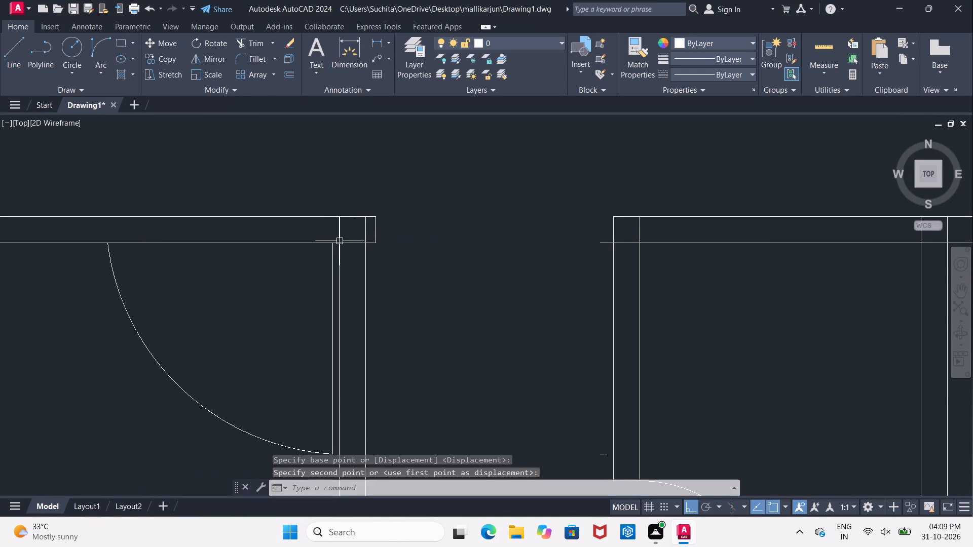
Erase the short leaf end line left behind beside the old door position.
scroll(325, 246, down, 2)
scroll(385, 279, down, 1)
middle_drag(384, 278, 336, 262)
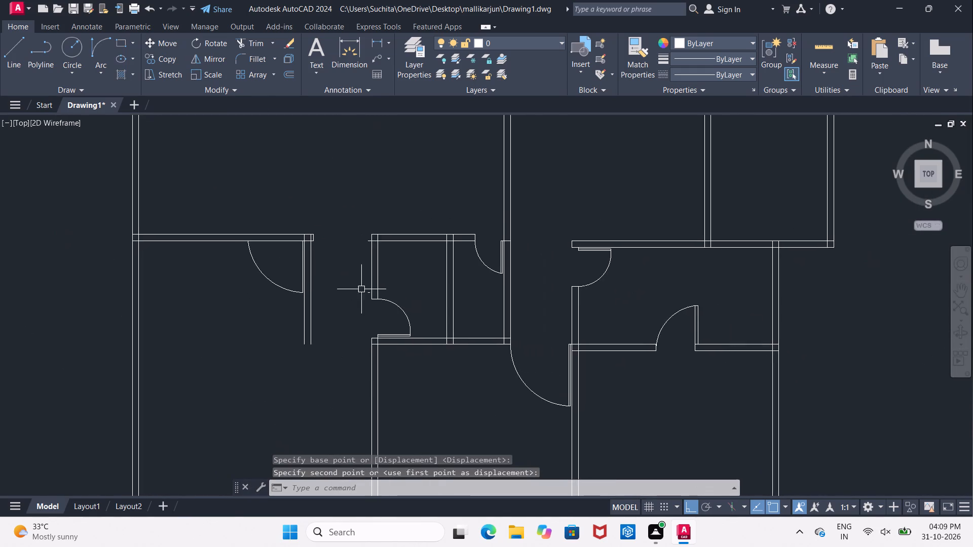
scroll(365, 293, up, 2)
click(369, 293)
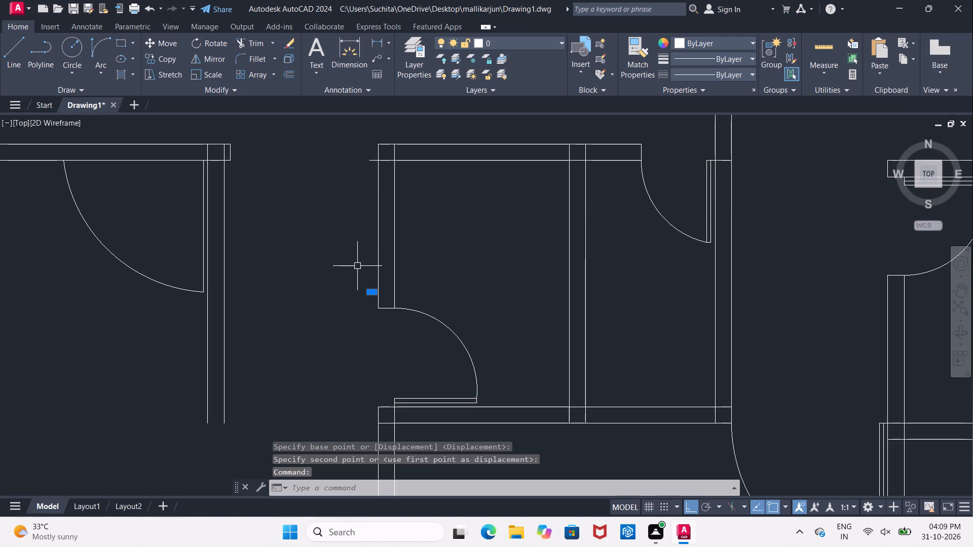
key(Delete)
Trim the stub of the horizontal wall's south face projecting west past the small room's west wall.
text(TR)
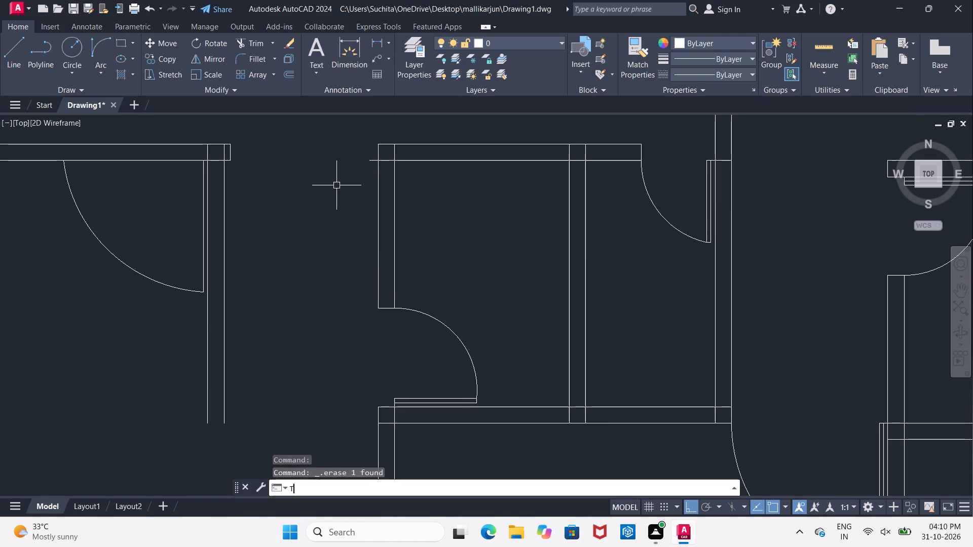
key(space)
key(space)
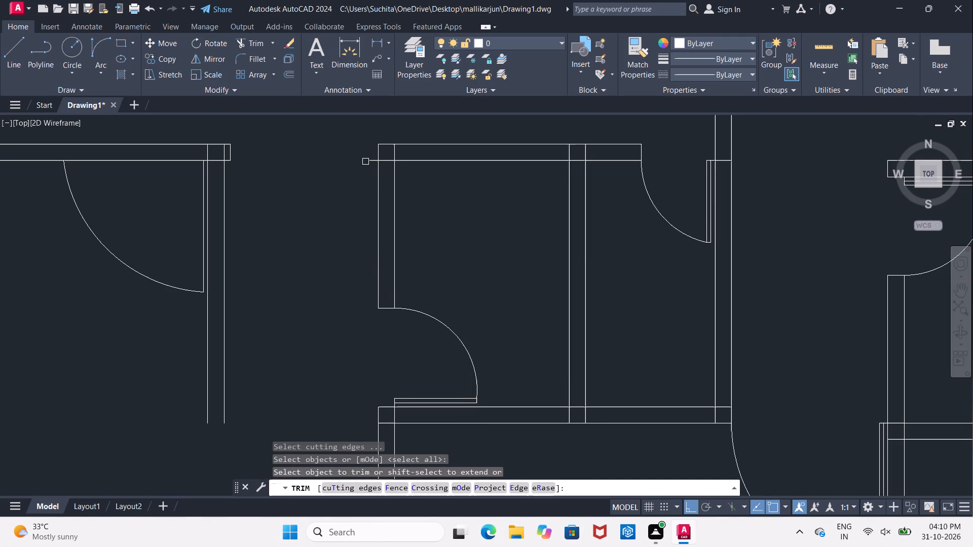
click(367, 162)
scroll(347, 181, down, 1)
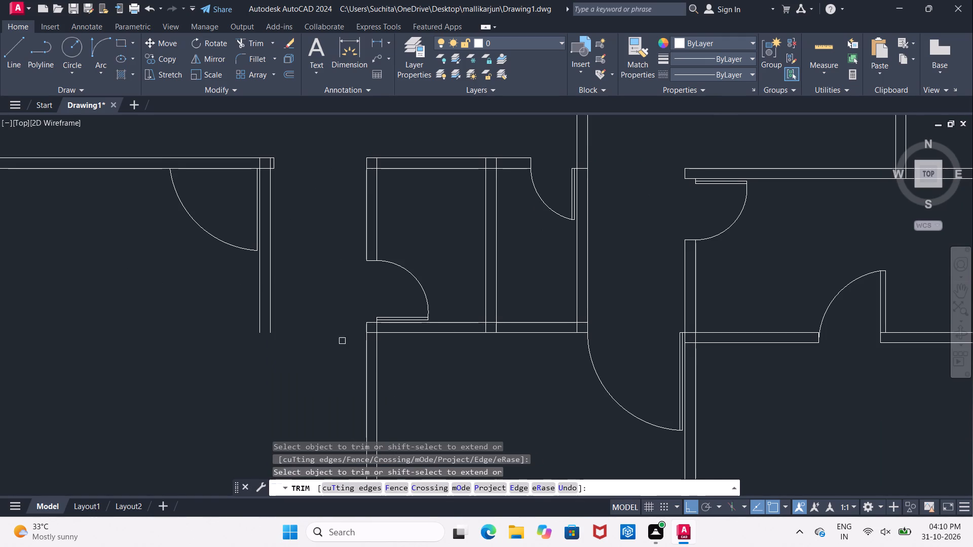
Extend both faces of the horizontal wall below the small room west to meet the new wall's faces.
middle_drag(326, 335, 322, 312)
key(Escape)
key(e)
text(X)
key(space)
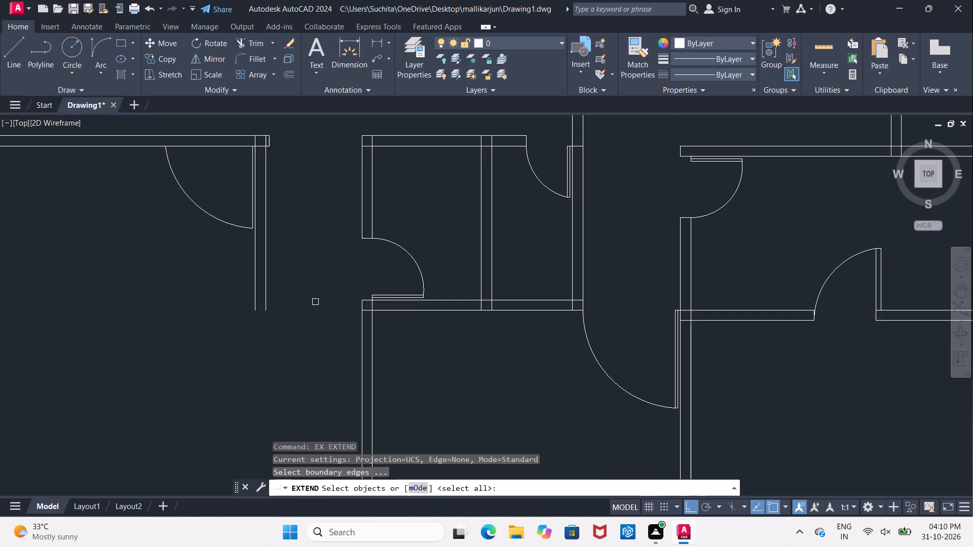
key(space)
scroll(346, 310, up, 1)
click(380, 312)
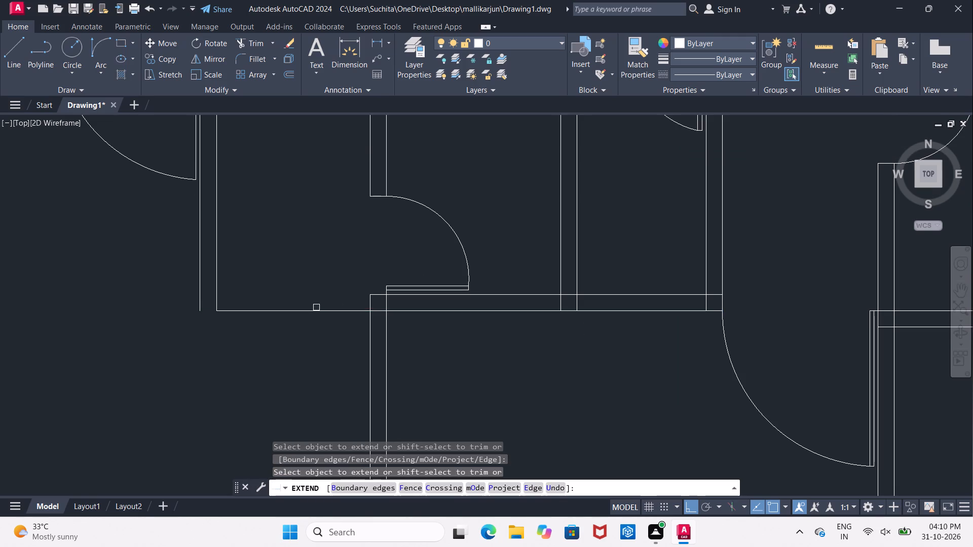
click(302, 312)
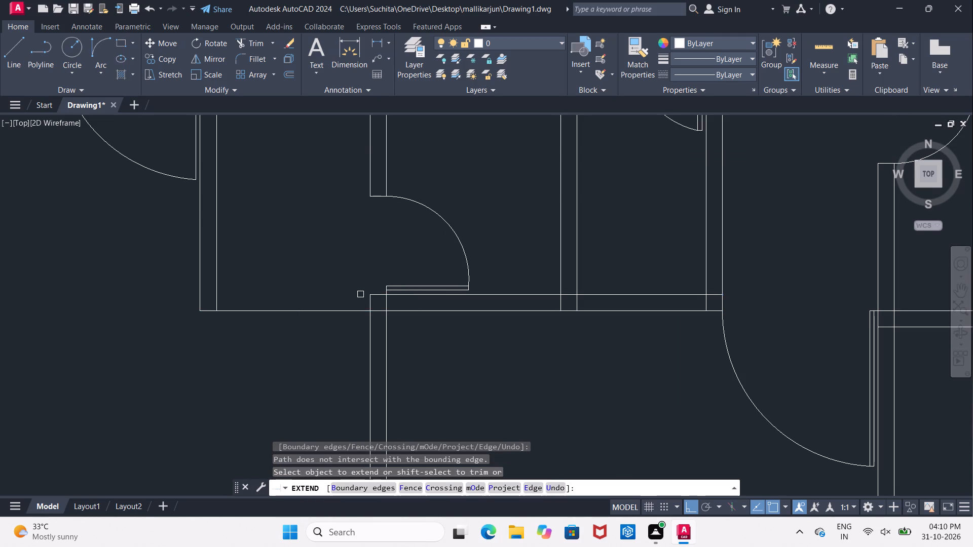
click(374, 295)
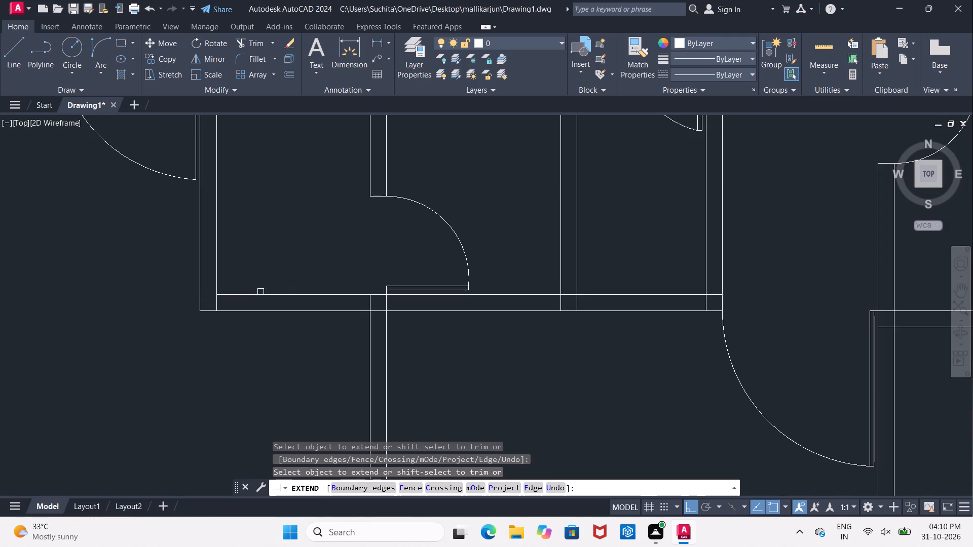
click(250, 293)
middle_drag(273, 238, 252, 285)
key(Escape)
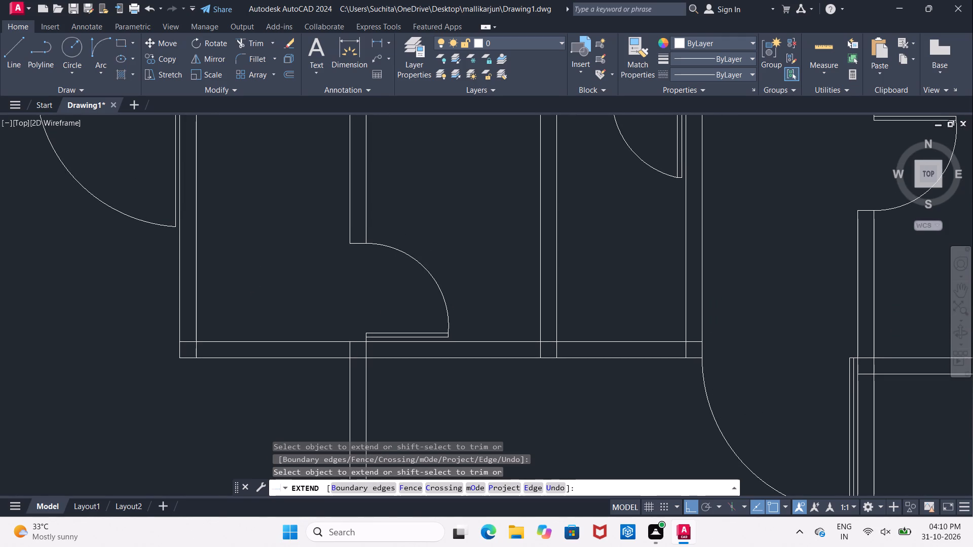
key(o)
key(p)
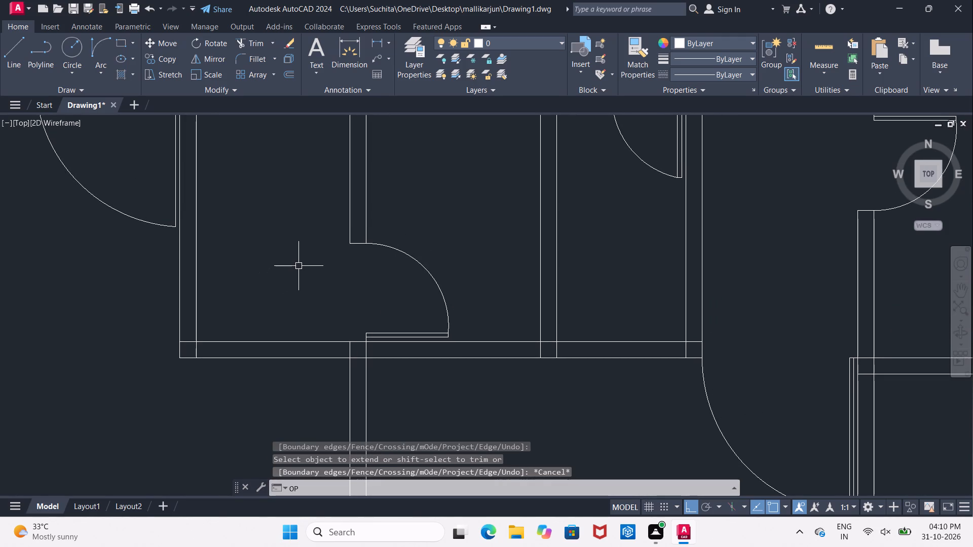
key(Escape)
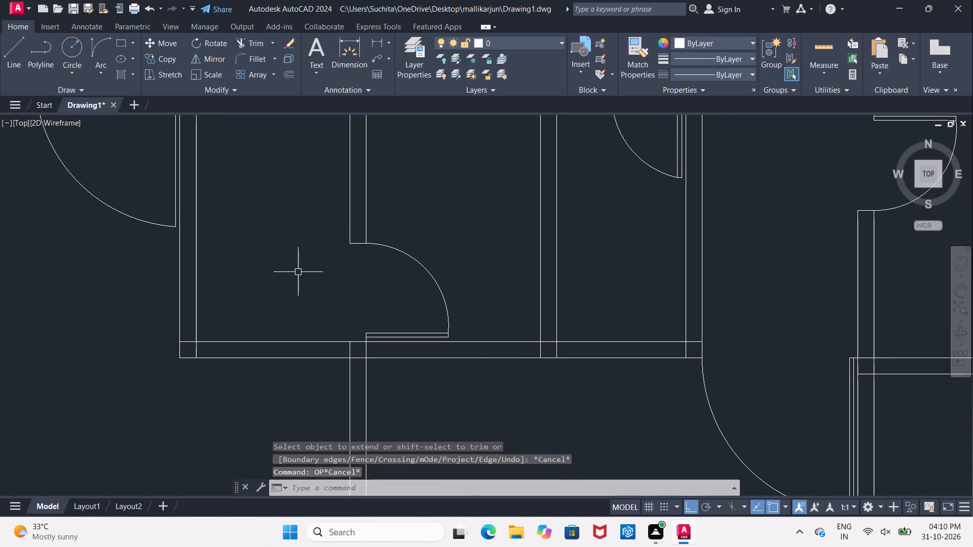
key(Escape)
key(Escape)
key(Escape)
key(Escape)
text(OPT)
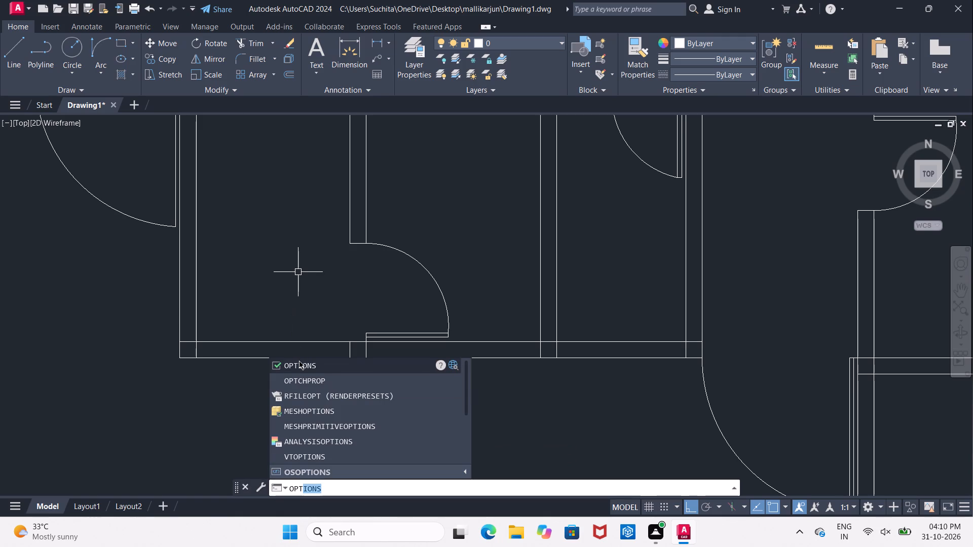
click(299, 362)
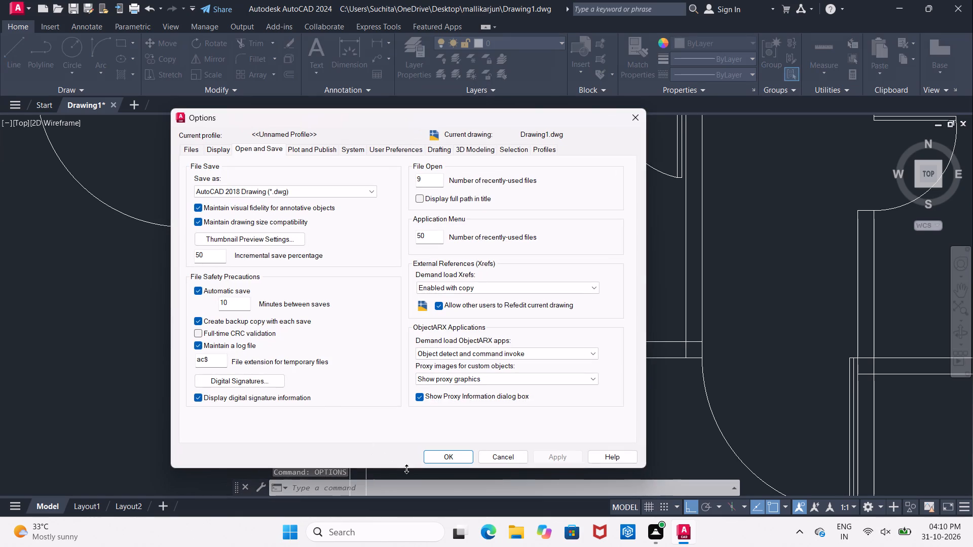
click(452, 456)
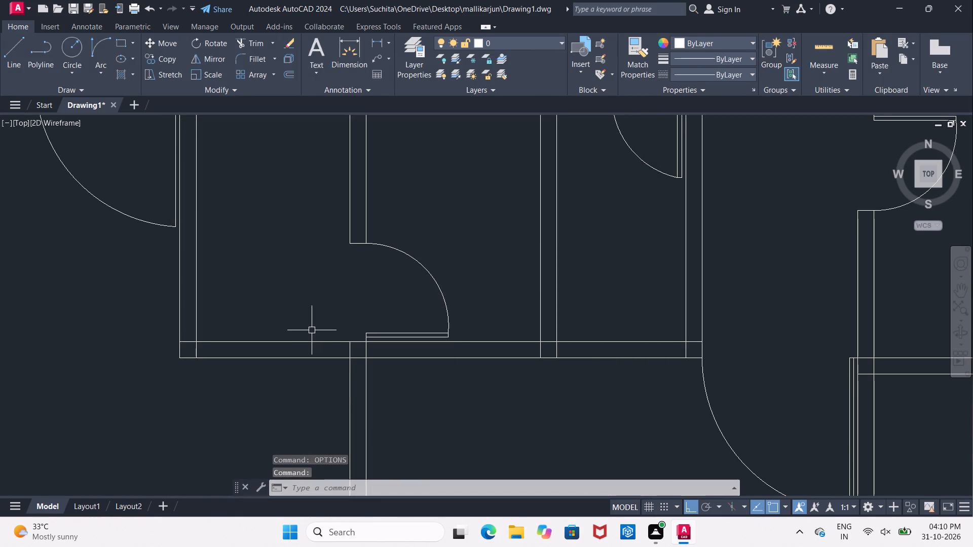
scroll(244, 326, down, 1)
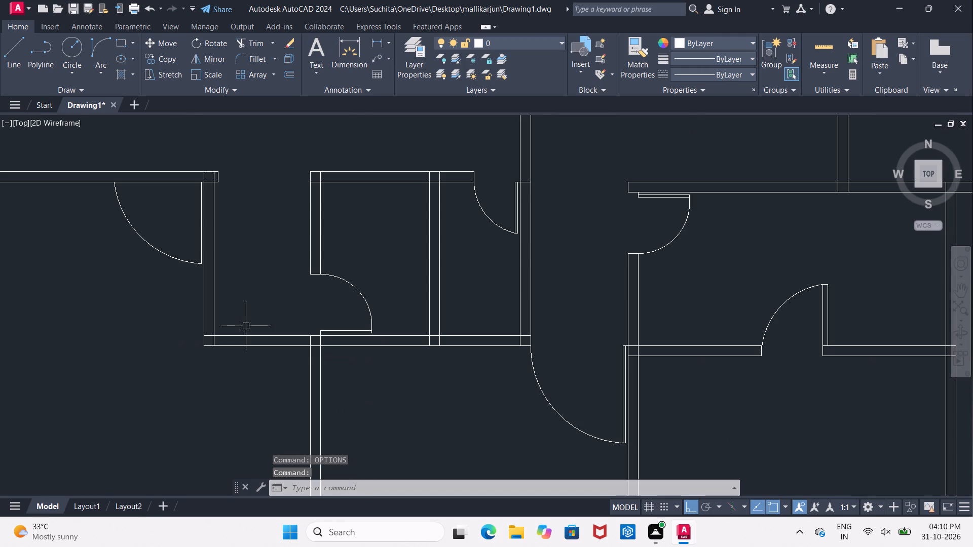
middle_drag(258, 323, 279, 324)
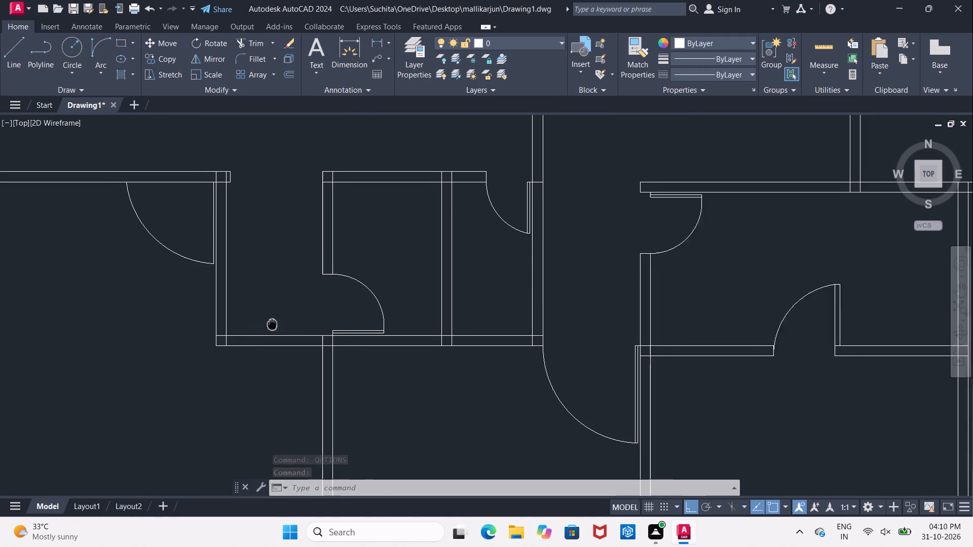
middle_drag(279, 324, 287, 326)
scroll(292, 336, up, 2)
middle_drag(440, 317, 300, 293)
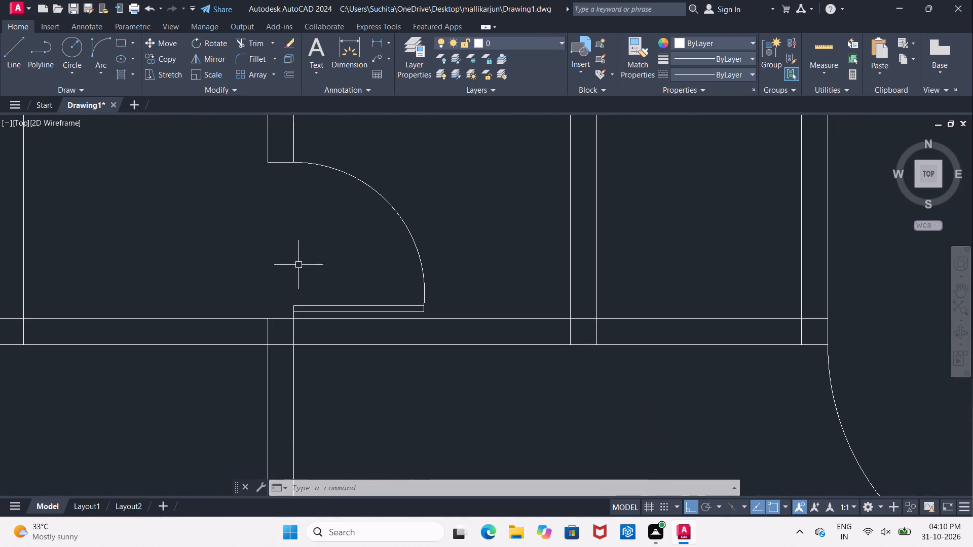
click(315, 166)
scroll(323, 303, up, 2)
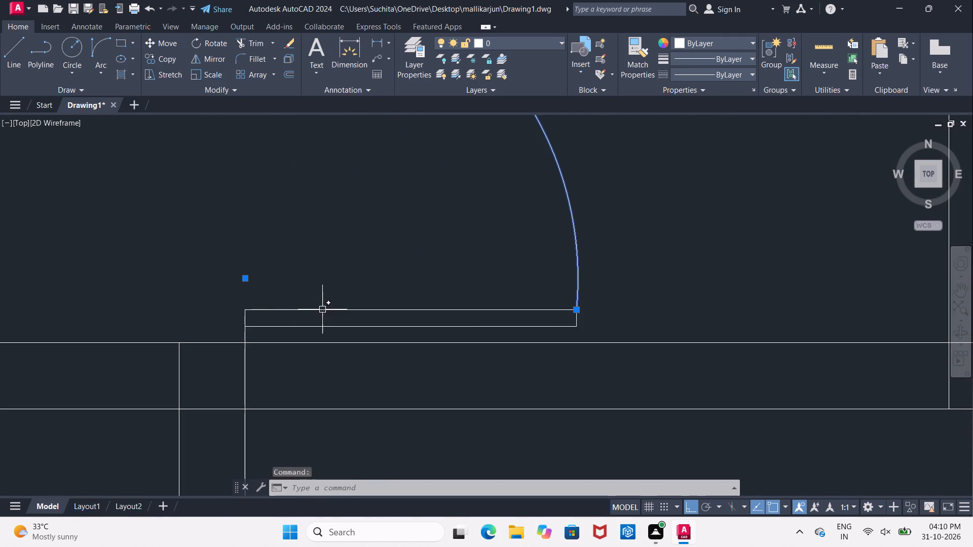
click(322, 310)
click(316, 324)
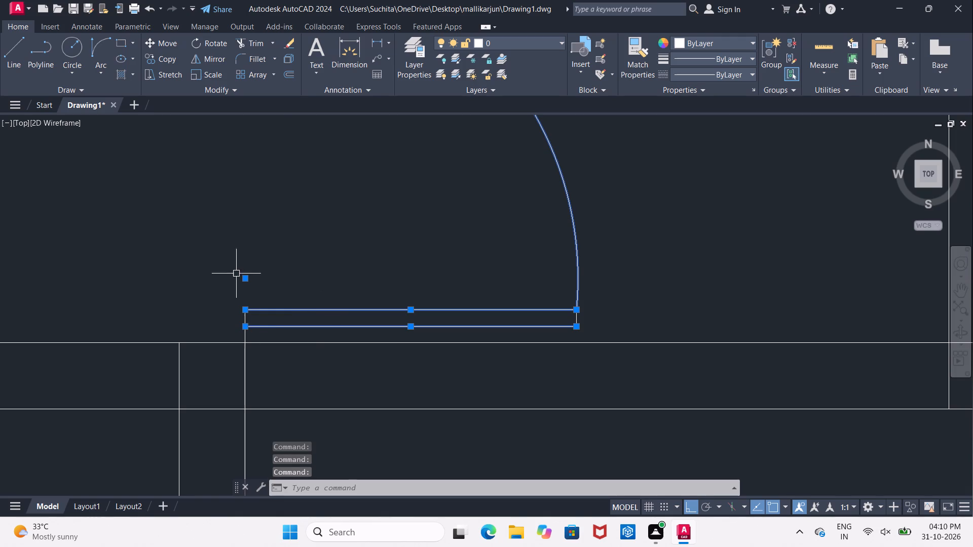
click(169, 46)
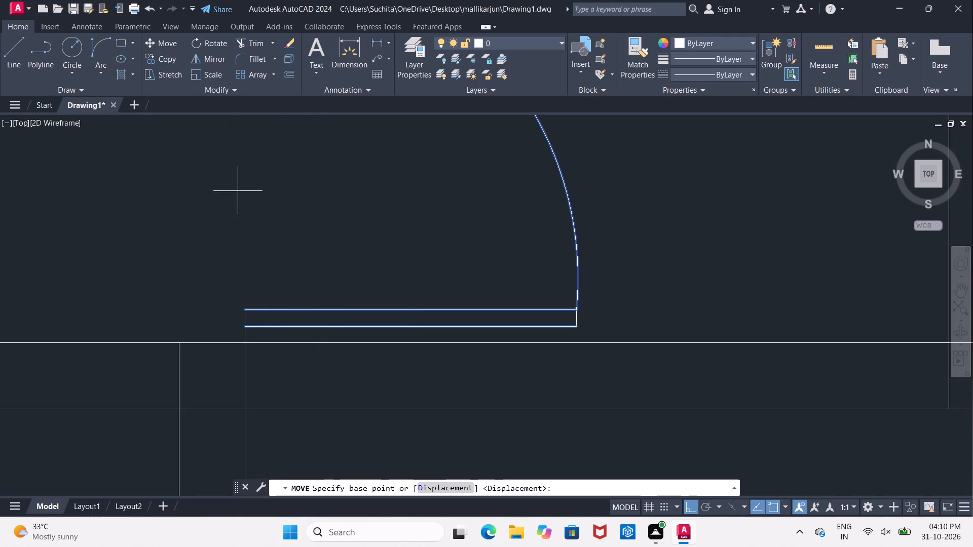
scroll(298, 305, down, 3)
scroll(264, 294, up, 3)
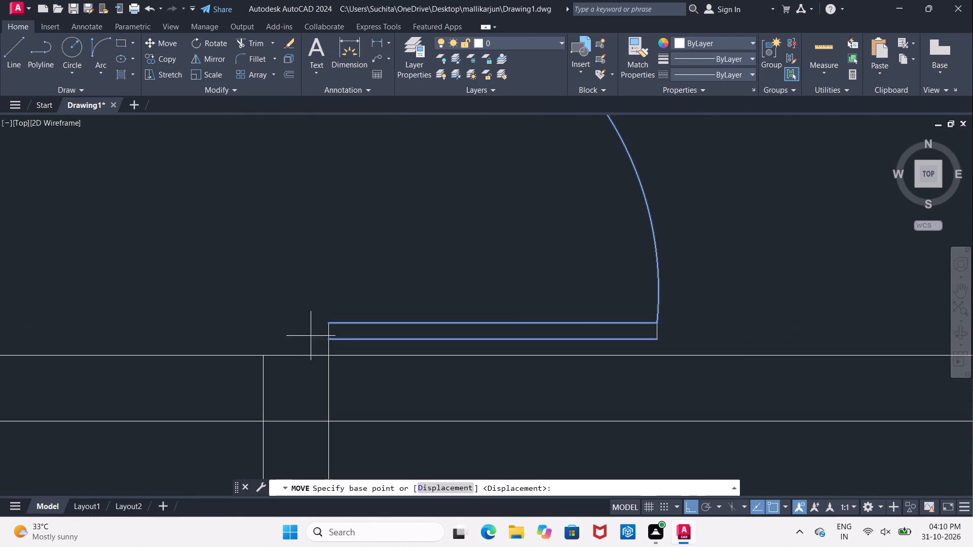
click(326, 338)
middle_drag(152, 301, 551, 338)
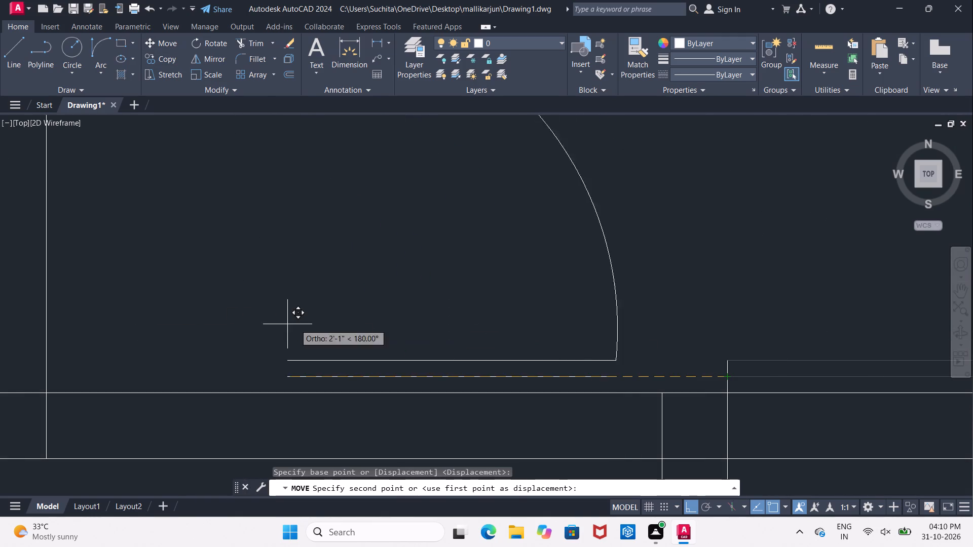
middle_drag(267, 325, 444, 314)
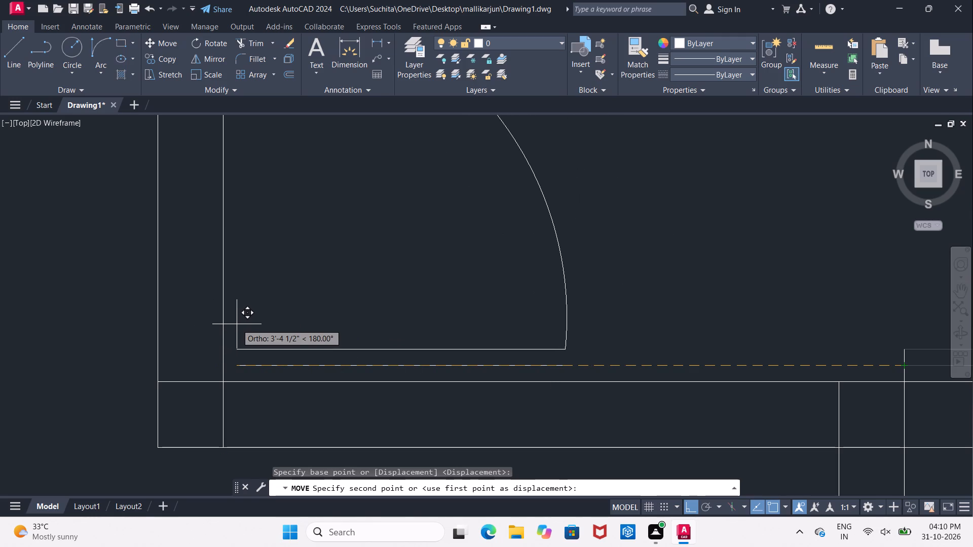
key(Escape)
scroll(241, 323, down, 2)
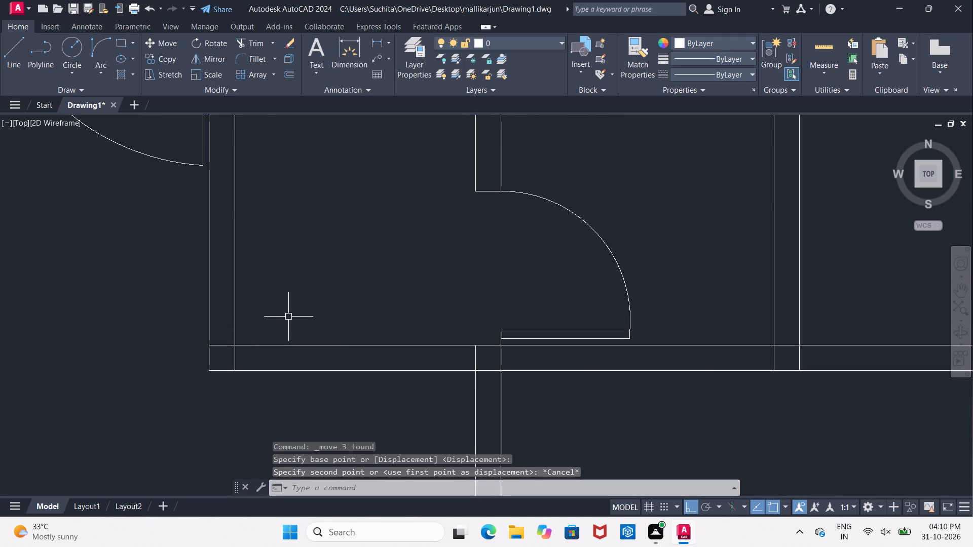
Trim the overlapping inner wall lines at the southwest corner where the new vertical wall meets the extended horizontal wall.
text(TR)
key(space)
key(space)
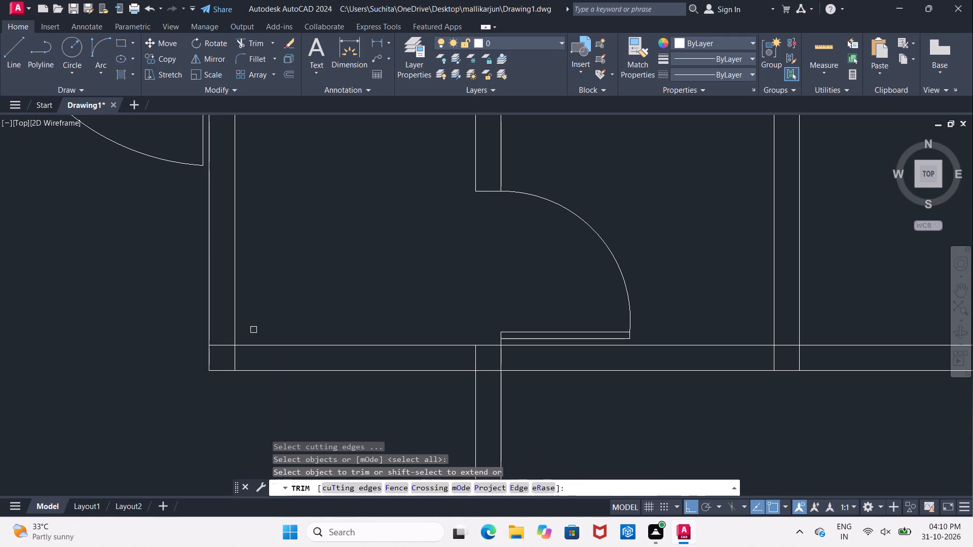
click(222, 343)
click(236, 359)
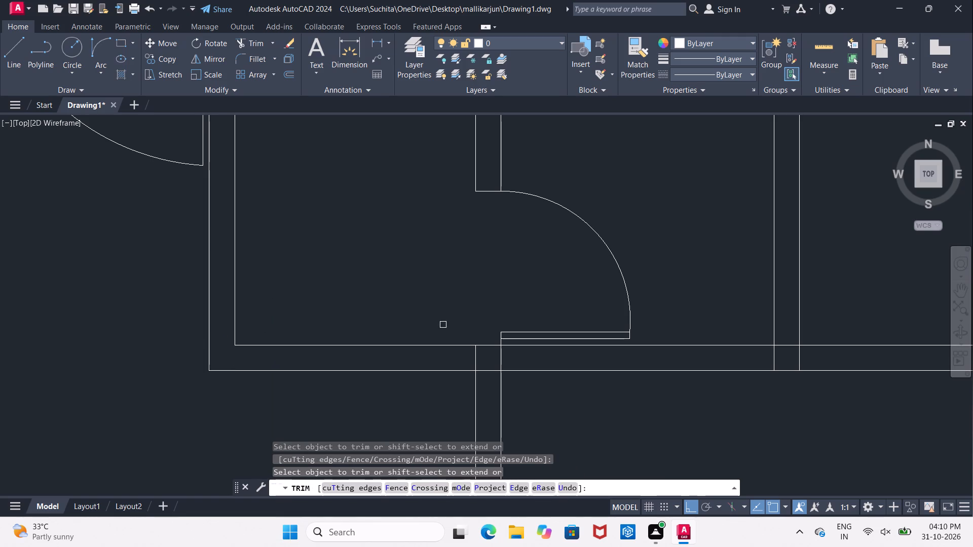
middle_drag(456, 320, 386, 316)
scroll(392, 321, up, 2)
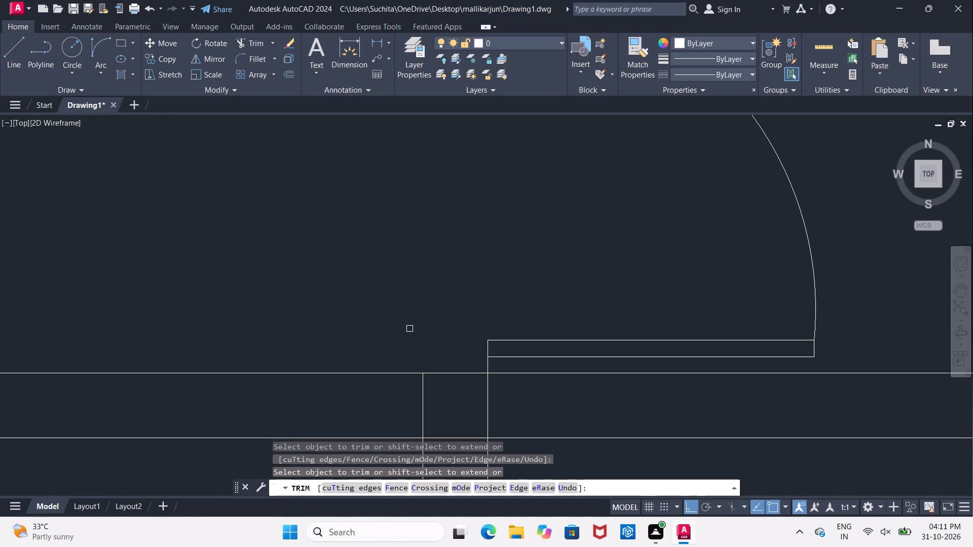
middle_click(409, 329)
key(Escape)
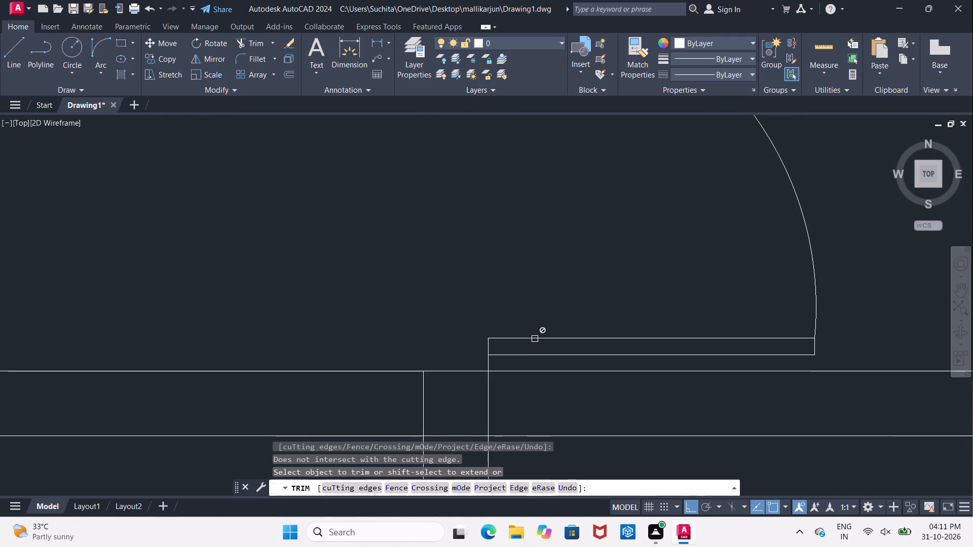
key(Escape)
key(Escape)
Move the small room door's swing arc and two leaf lines about 3'-6 1/2" west onto the new wall's east face.
click(535, 339)
click(530, 356)
middle_drag(569, 291, 564, 295)
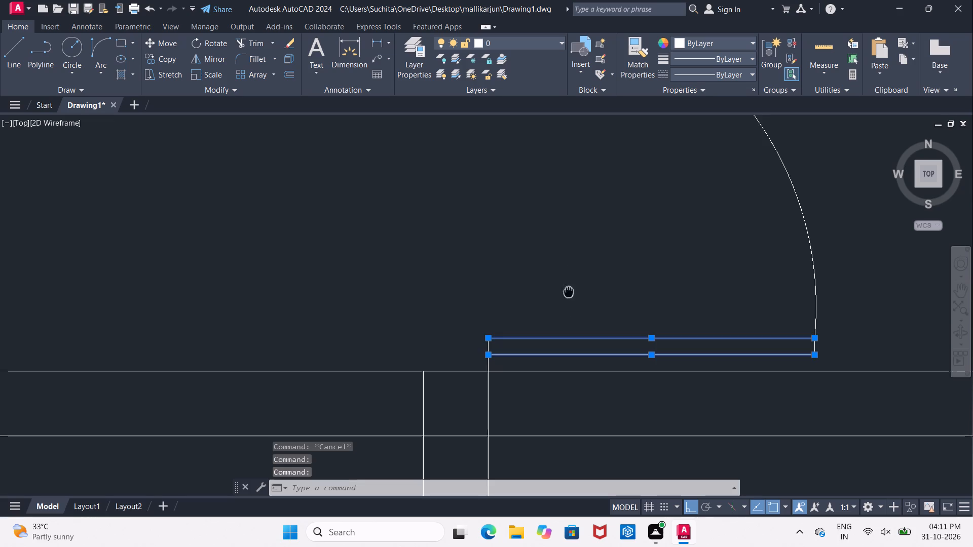
middle_drag(564, 295, 427, 347)
click(650, 235)
scroll(594, 254, down, 4)
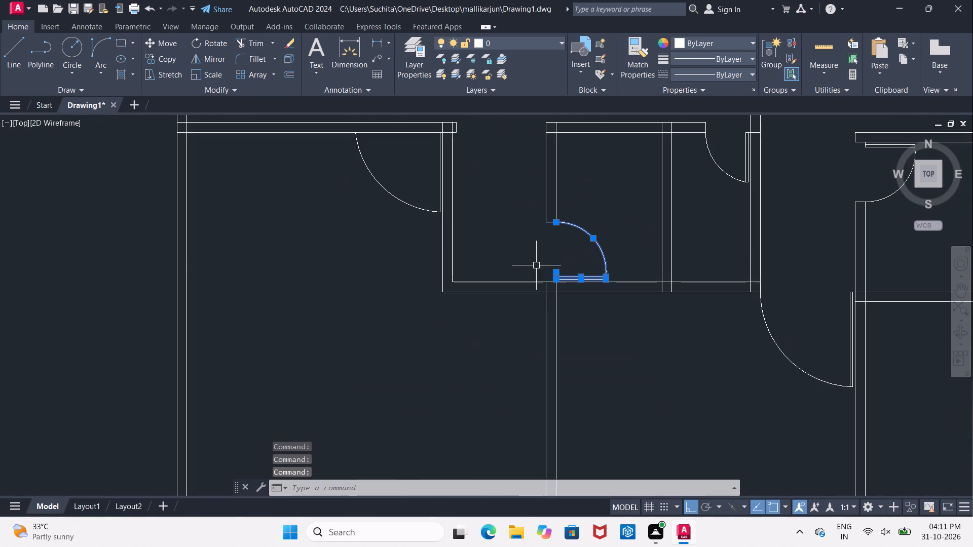
click(165, 46)
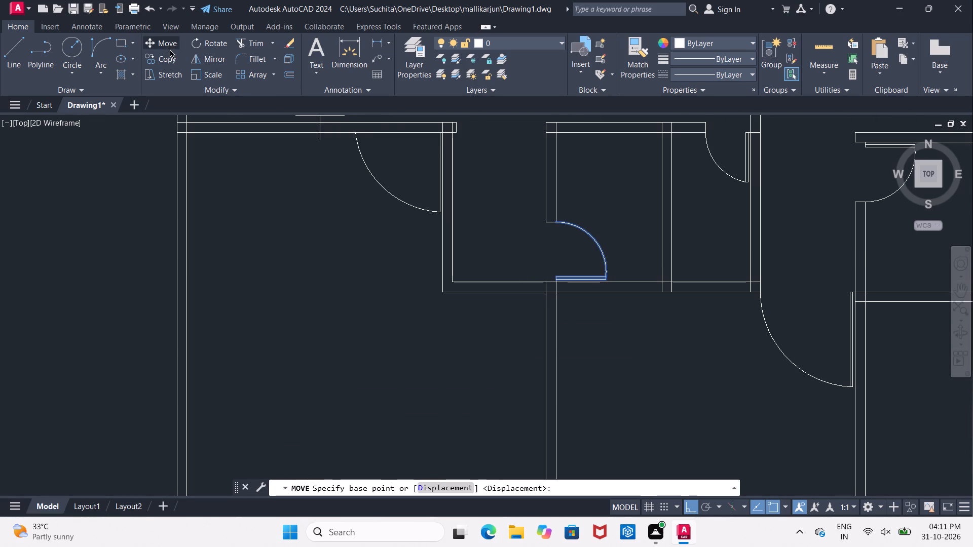
scroll(545, 229, up, 3)
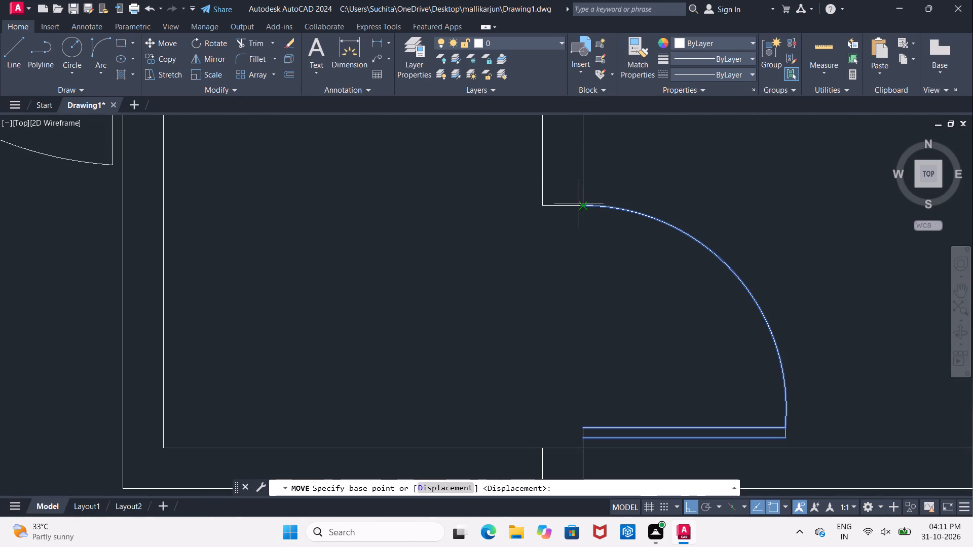
click(583, 205)
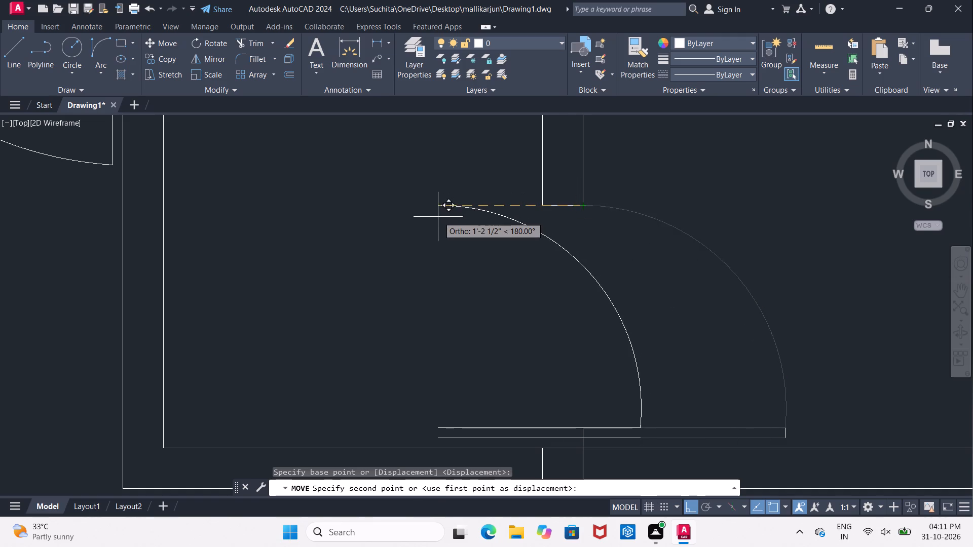
middle_drag(438, 217, 583, 225)
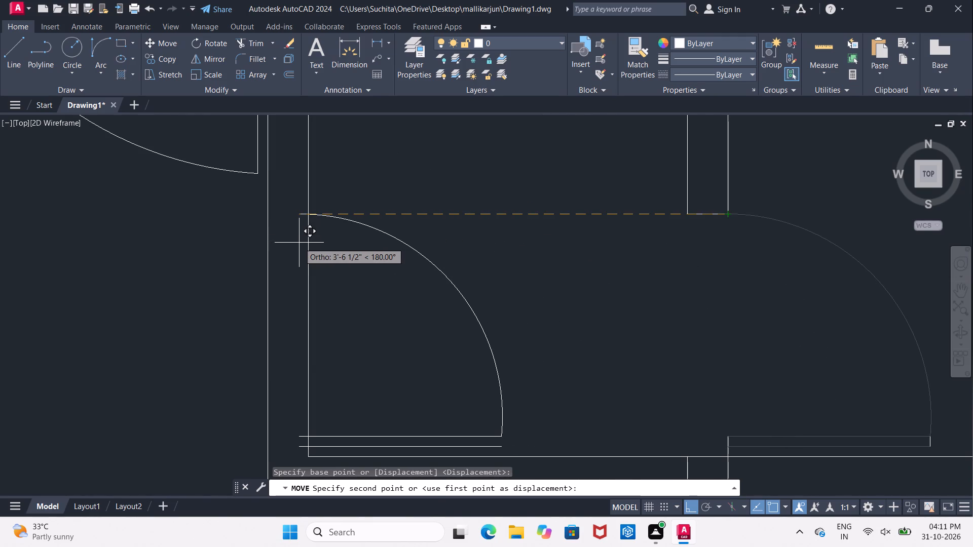
click(299, 243)
Clean up the small room's old door position by trimming the stub above the horizontal wall and erasing the stray leaf end line.
scroll(299, 243, down, 2)
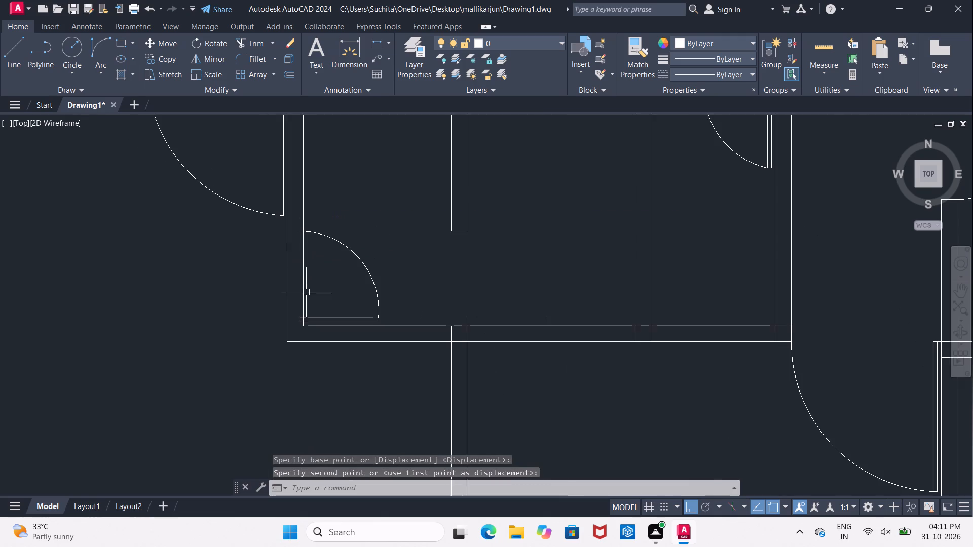
scroll(306, 293, up, 2)
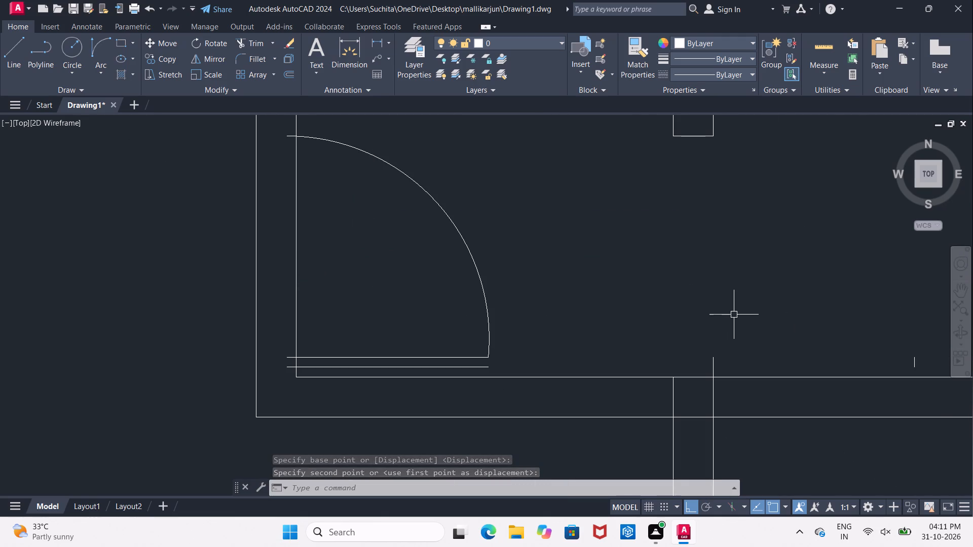
key(t)
text(R)
key(space)
key(space)
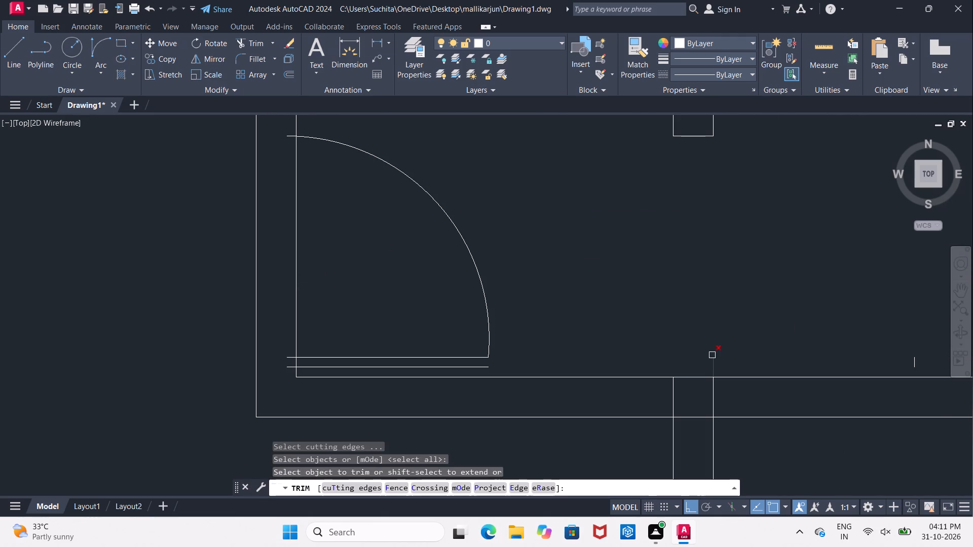
click(712, 355)
middle_drag(767, 326, 595, 329)
key(Escape)
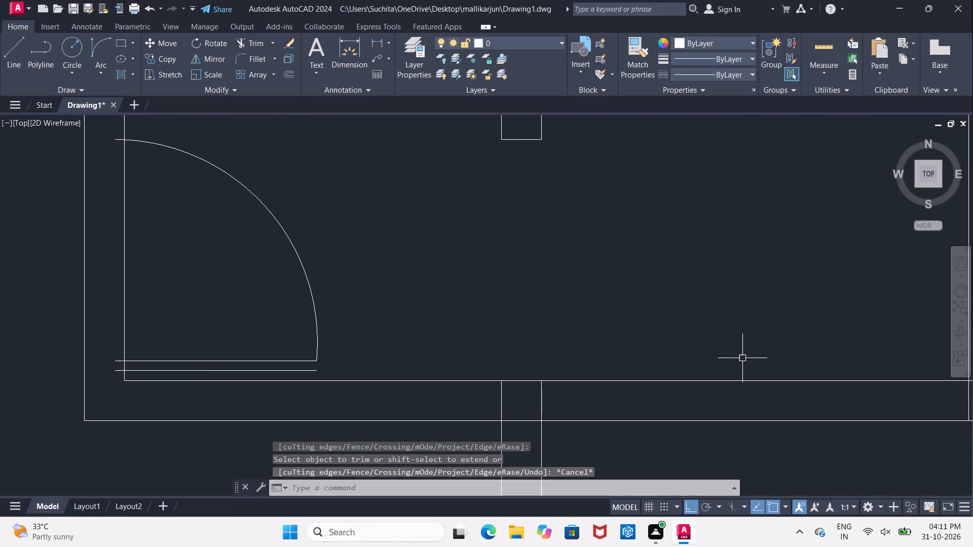
click(743, 358)
key(Delete)
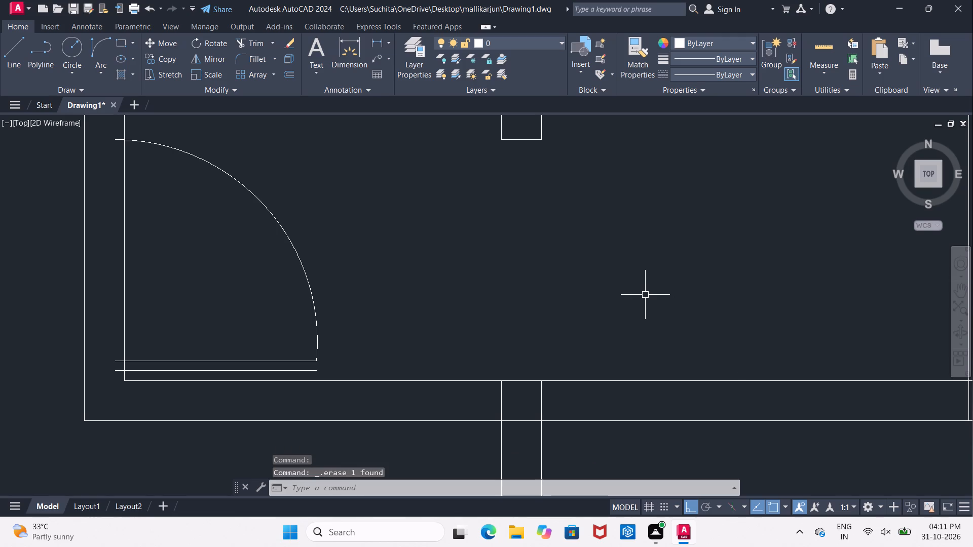
Move the small room door's swing arc and two leaf lines slightly east so their west ends meet the wall's east face.
middle_drag(276, 285, 458, 242)
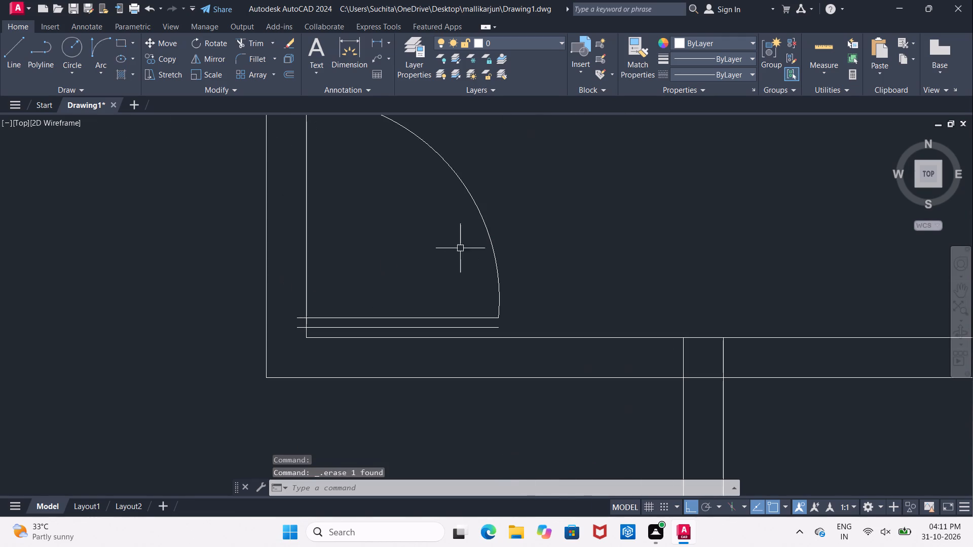
click(371, 325)
click(371, 318)
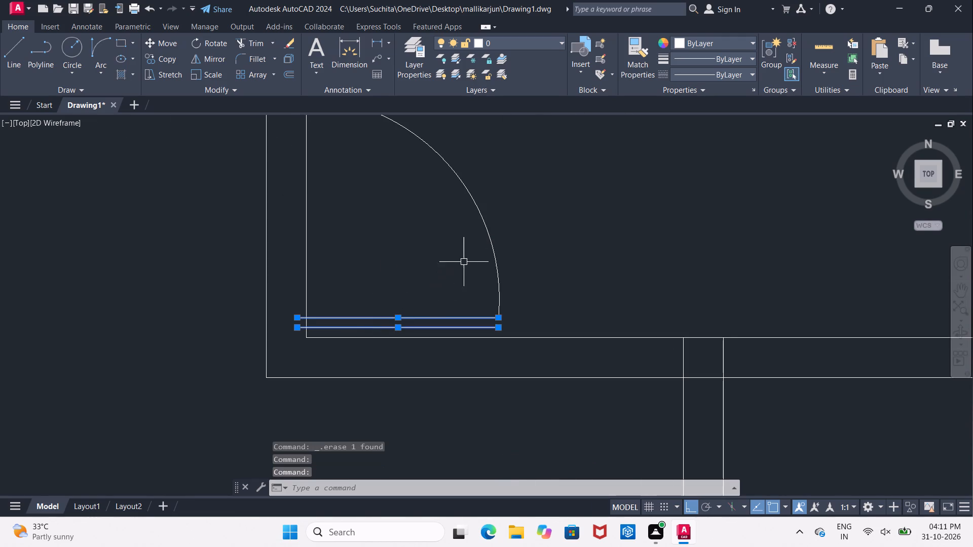
click(484, 224)
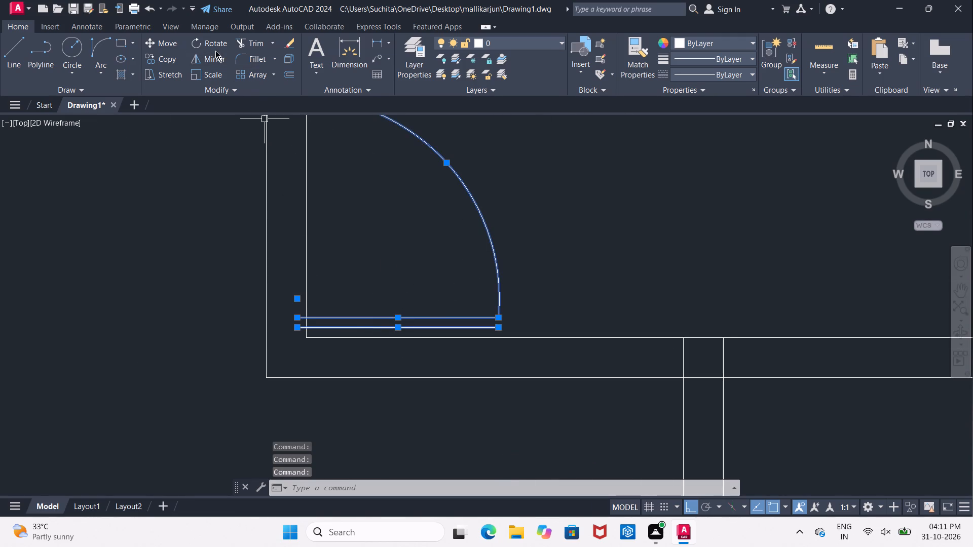
click(168, 40)
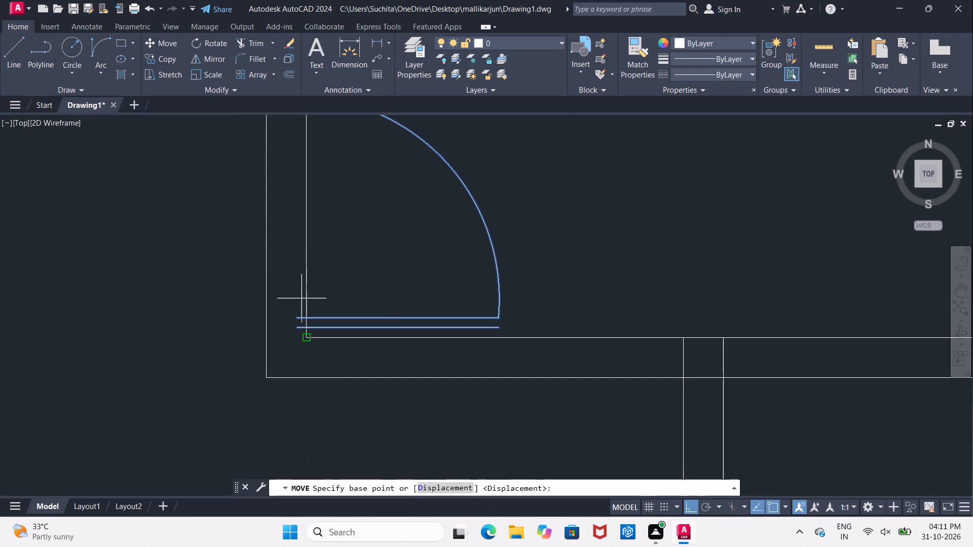
scroll(300, 303, up, 2)
click(291, 340)
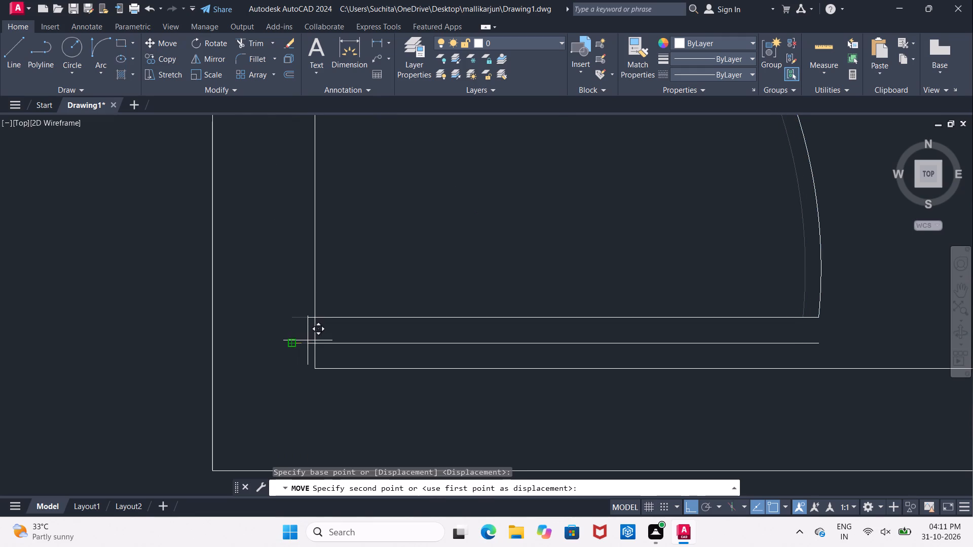
click(311, 341)
scroll(313, 340, down, 3)
scroll(388, 297, up, 1)
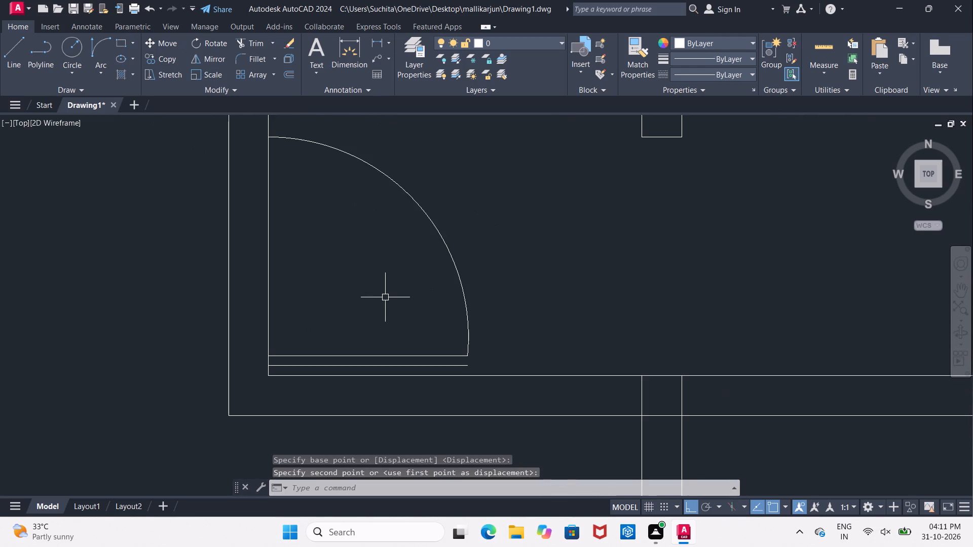
key(Escape)
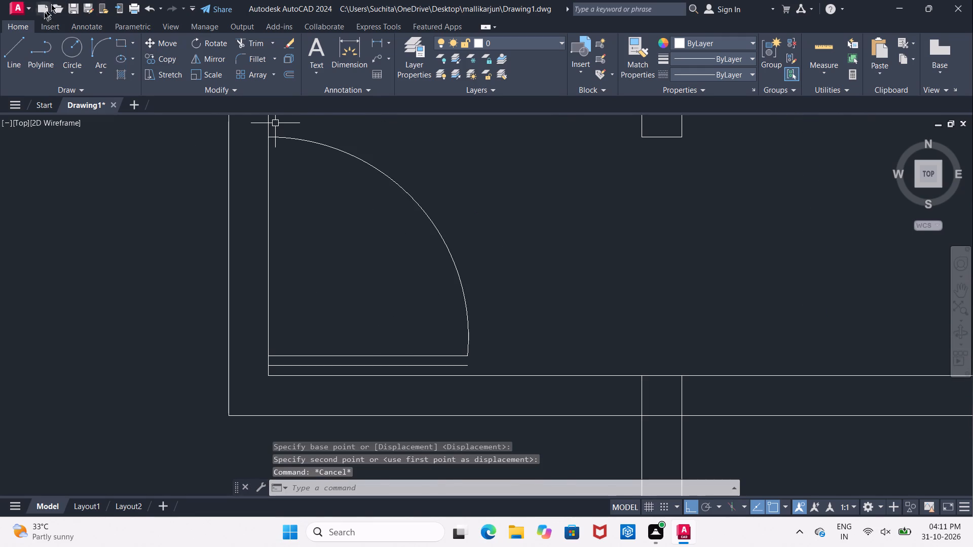
Draw a short vertical line closing the door leaf's free end between its two leaf lines.
click(22, 46)
scroll(461, 366, up, 1)
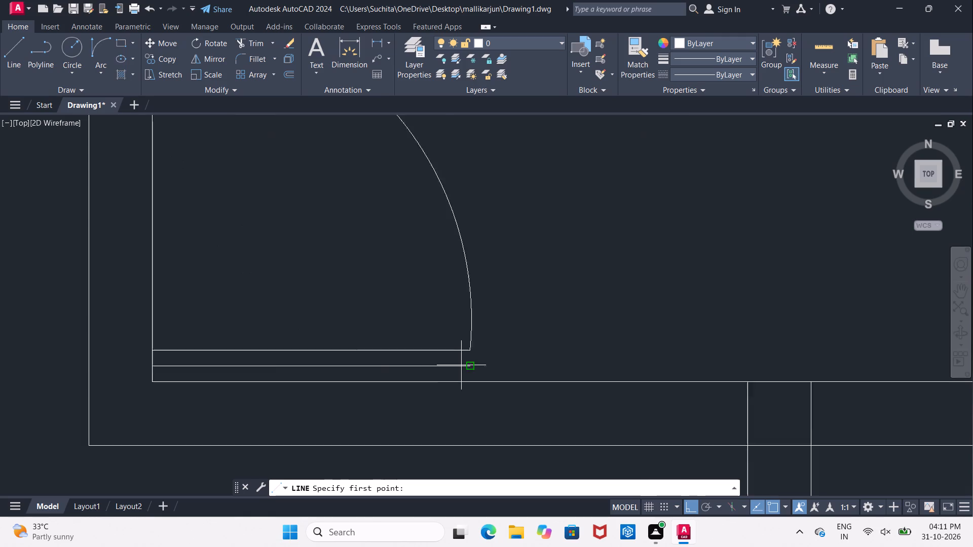
scroll(461, 365, up, 2)
click(474, 329)
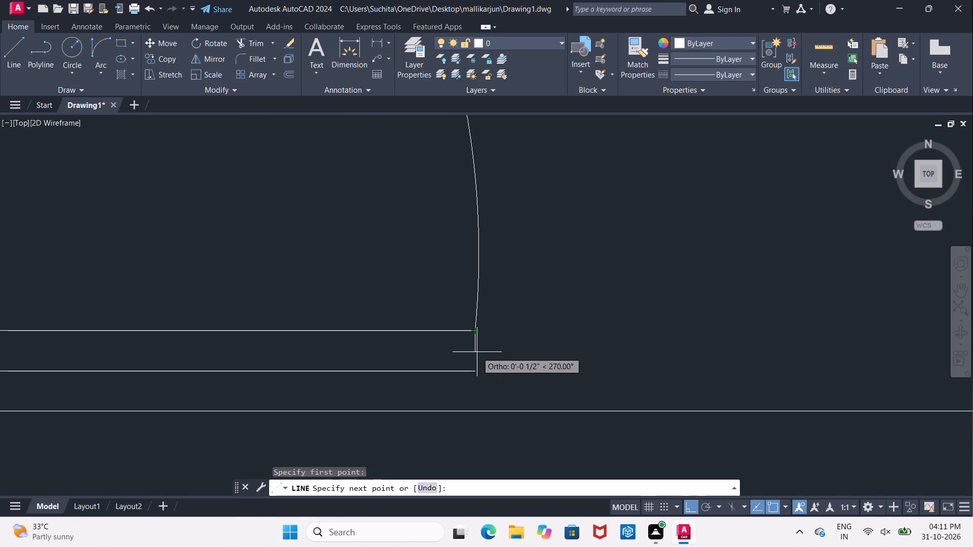
click(472, 369)
key(Escape)
scroll(476, 368, down, 3)
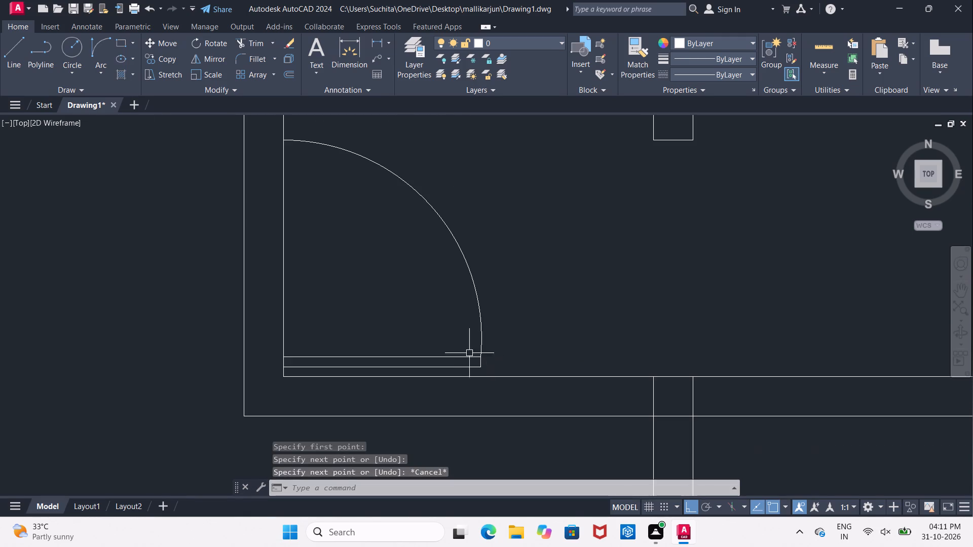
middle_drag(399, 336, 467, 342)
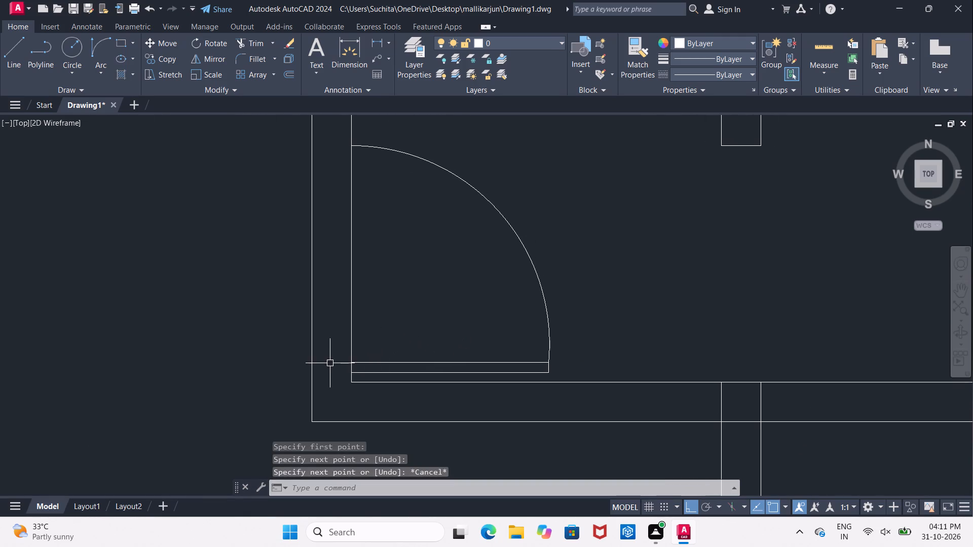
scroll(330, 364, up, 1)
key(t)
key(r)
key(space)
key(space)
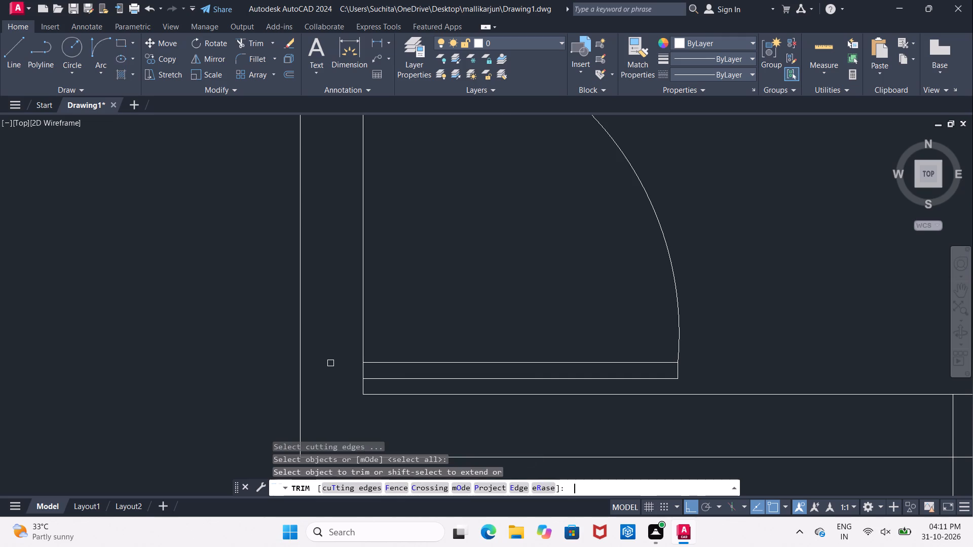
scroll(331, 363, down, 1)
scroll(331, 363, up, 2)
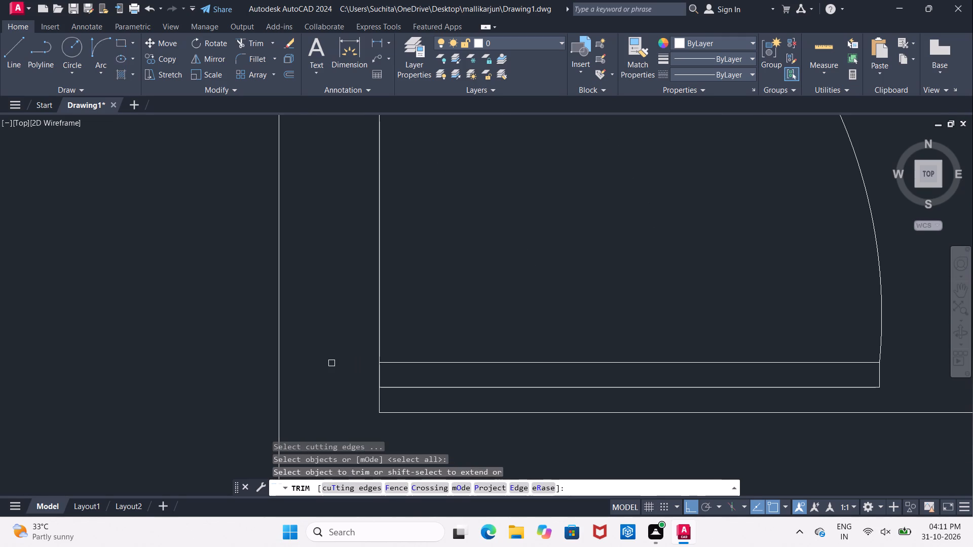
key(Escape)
Extend the upper face line of the horizontal wall below the door west to the vertical wall's outer face.
key(e)
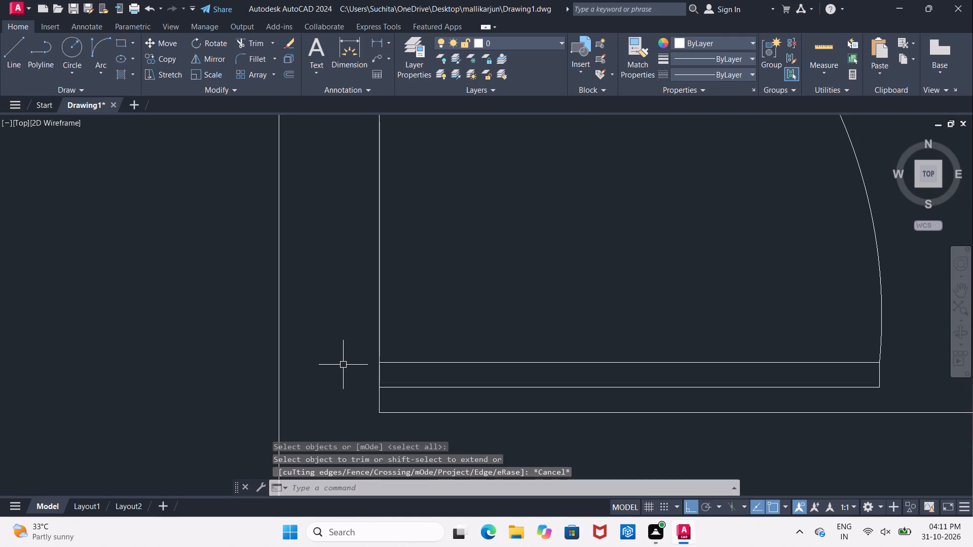
text(X)
key(space)
key(space)
scroll(410, 383, down, 2)
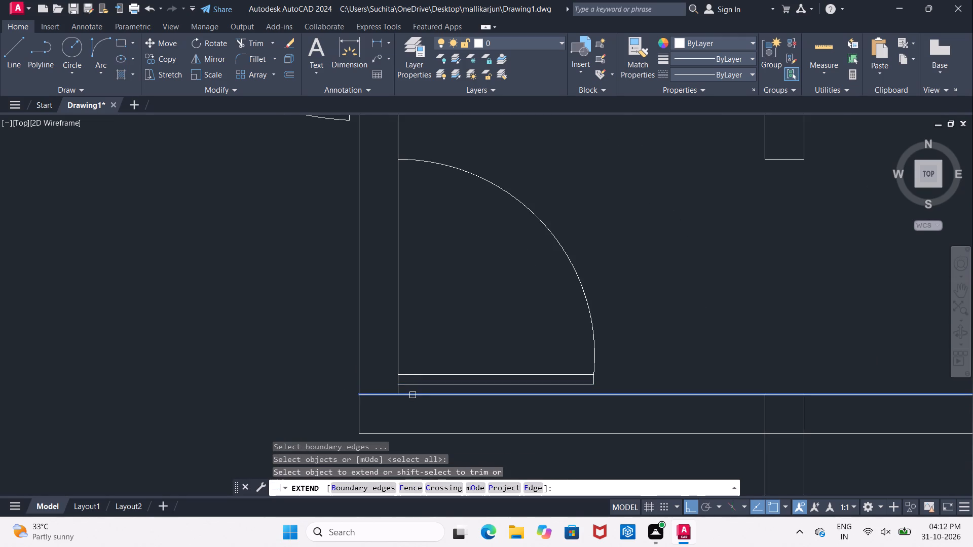
click(413, 395)
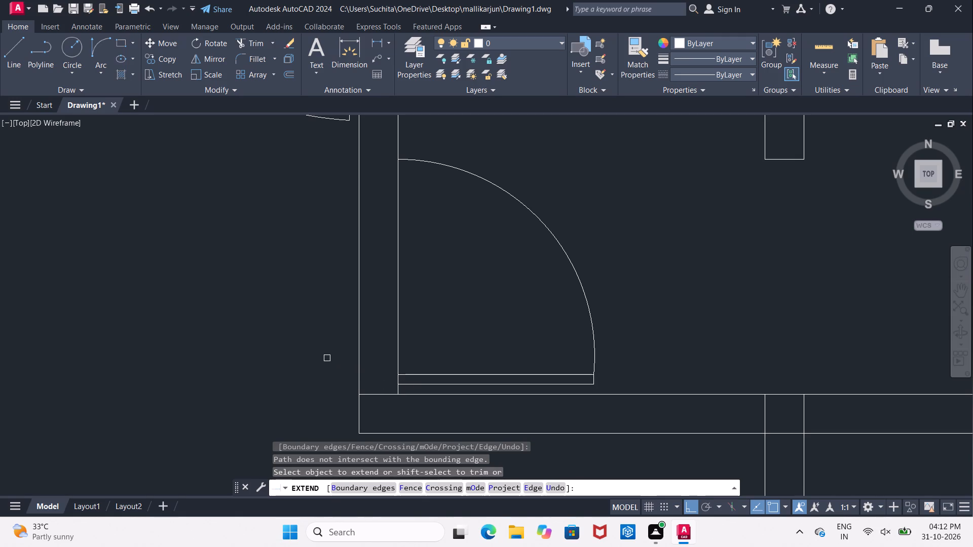
Extend both door leaf lines west across the wall thickness to the vertical wall's outer face.
scroll(377, 378, down, 2)
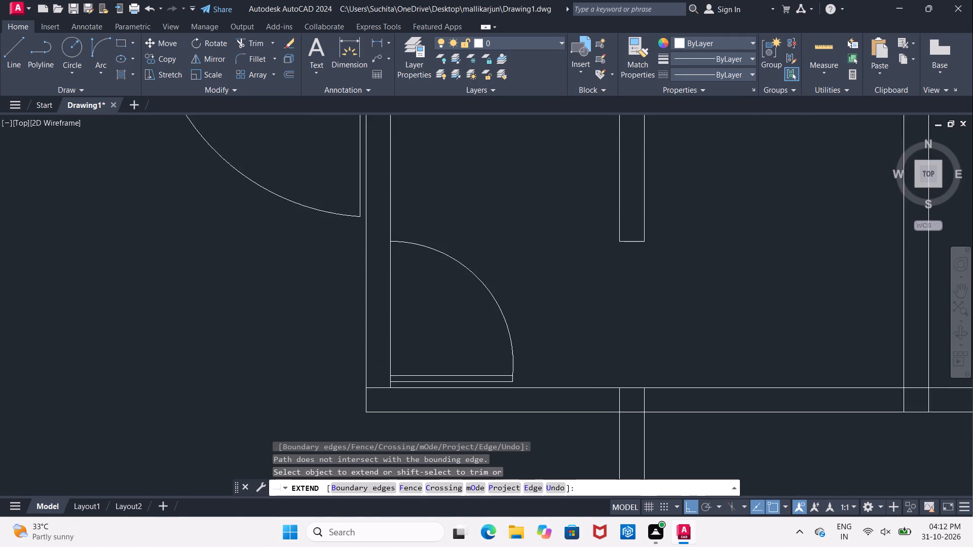
scroll(377, 378, up, 4)
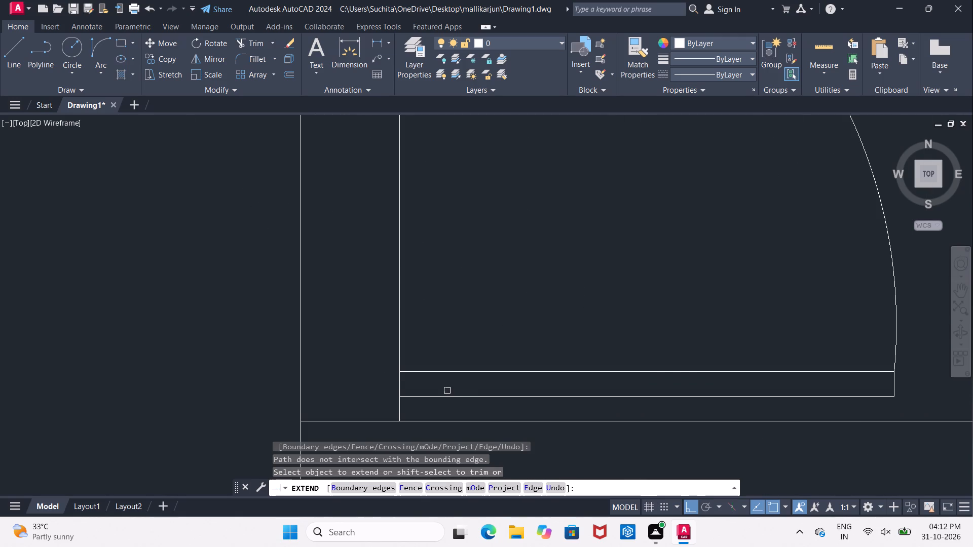
click(425, 397)
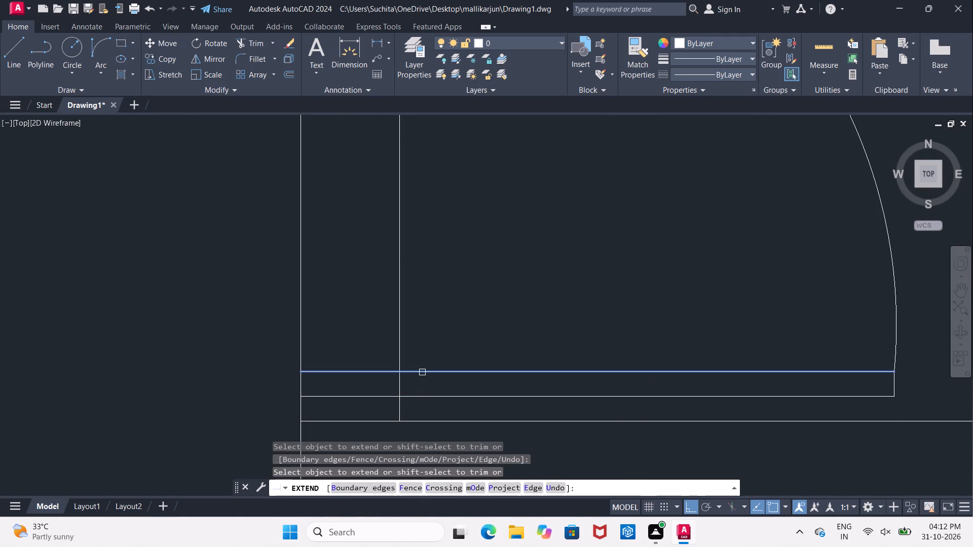
click(422, 372)
middle_drag(301, 373, 287, 375)
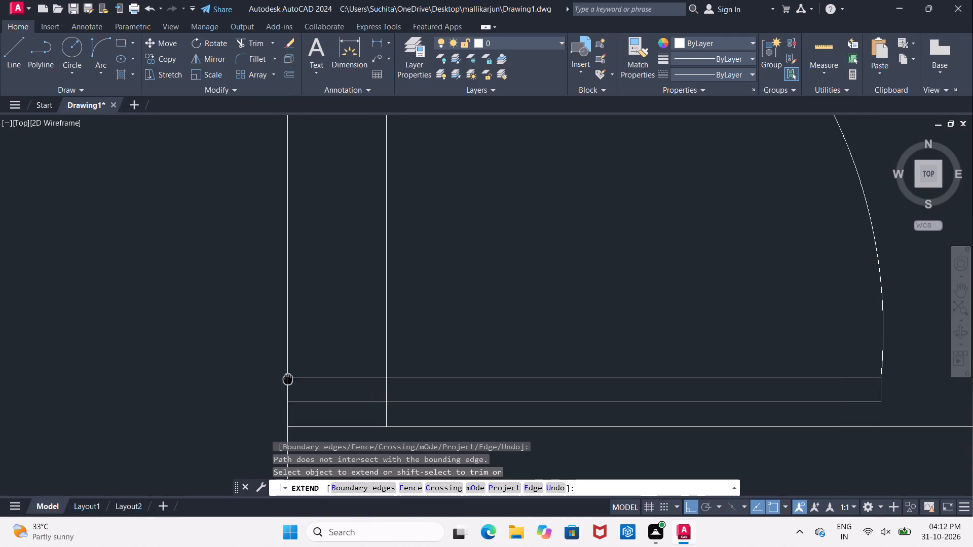
middle_drag(287, 375, 281, 358)
key(Escape)
scroll(288, 355, down, 3)
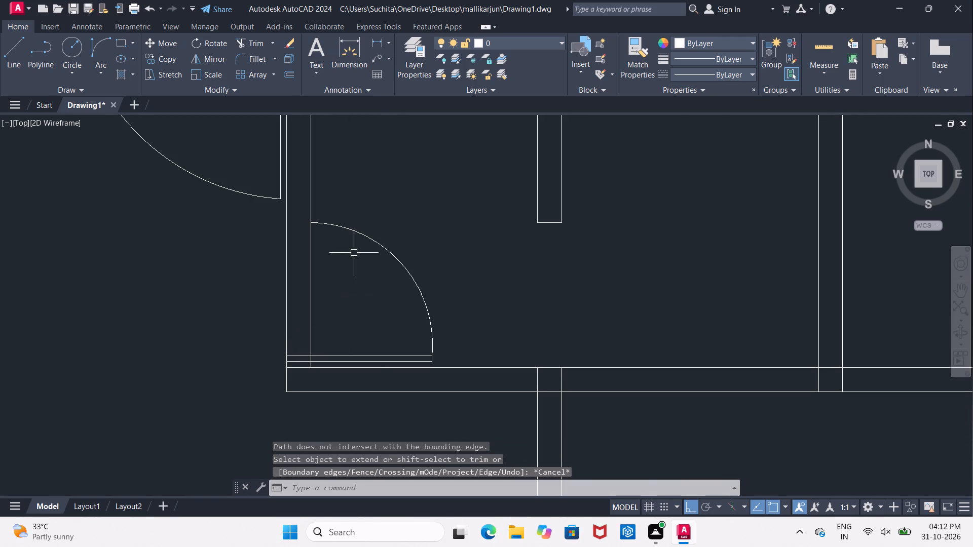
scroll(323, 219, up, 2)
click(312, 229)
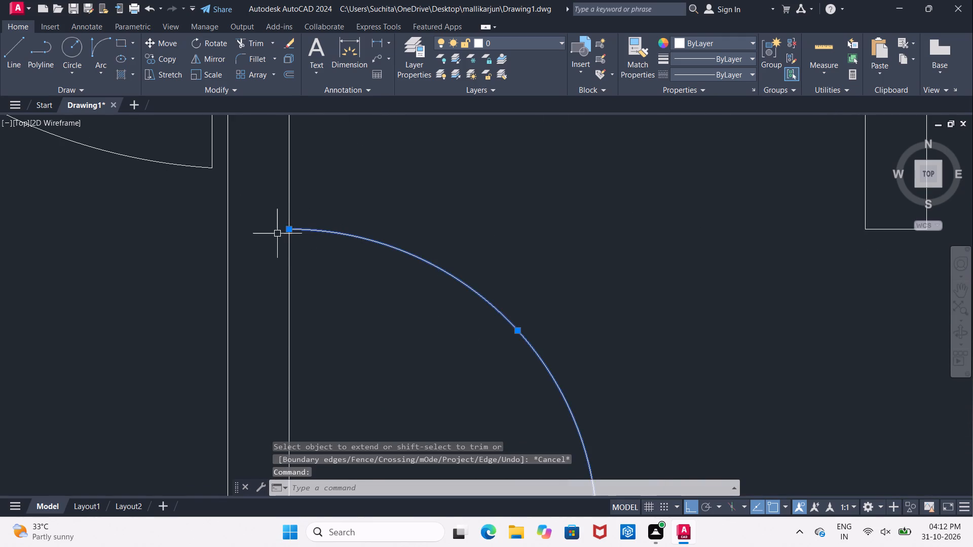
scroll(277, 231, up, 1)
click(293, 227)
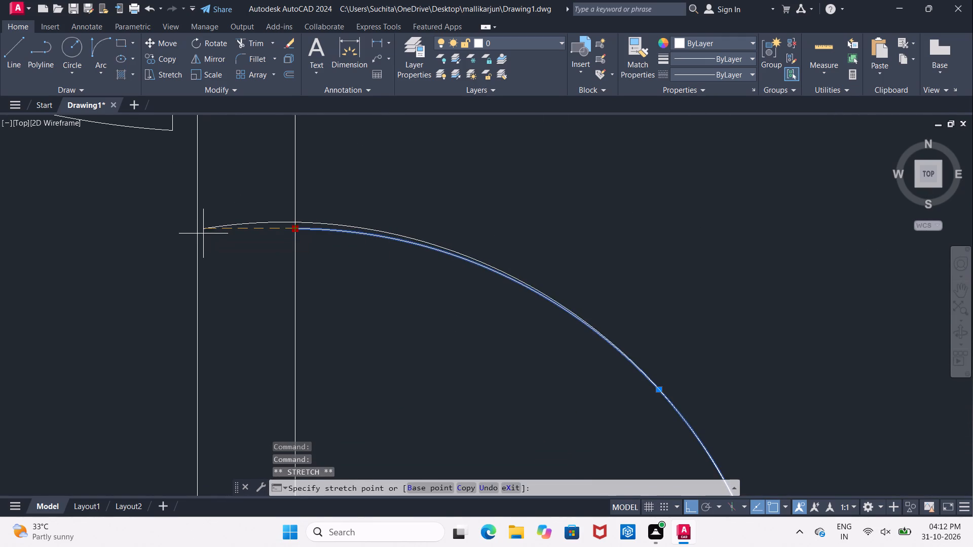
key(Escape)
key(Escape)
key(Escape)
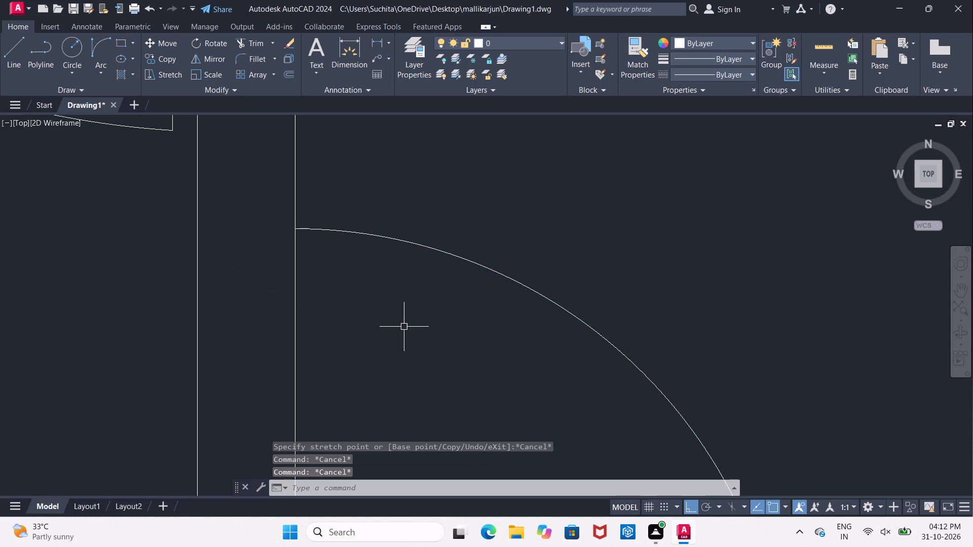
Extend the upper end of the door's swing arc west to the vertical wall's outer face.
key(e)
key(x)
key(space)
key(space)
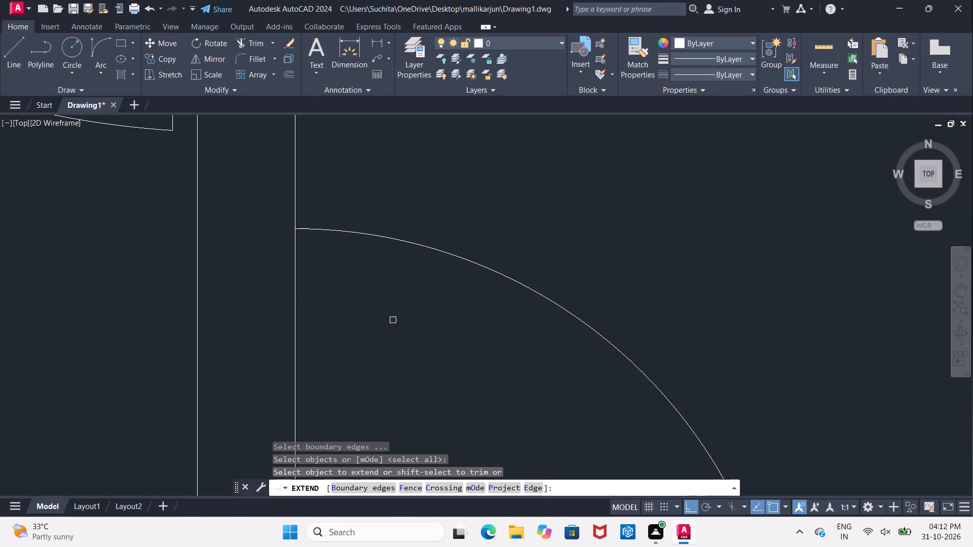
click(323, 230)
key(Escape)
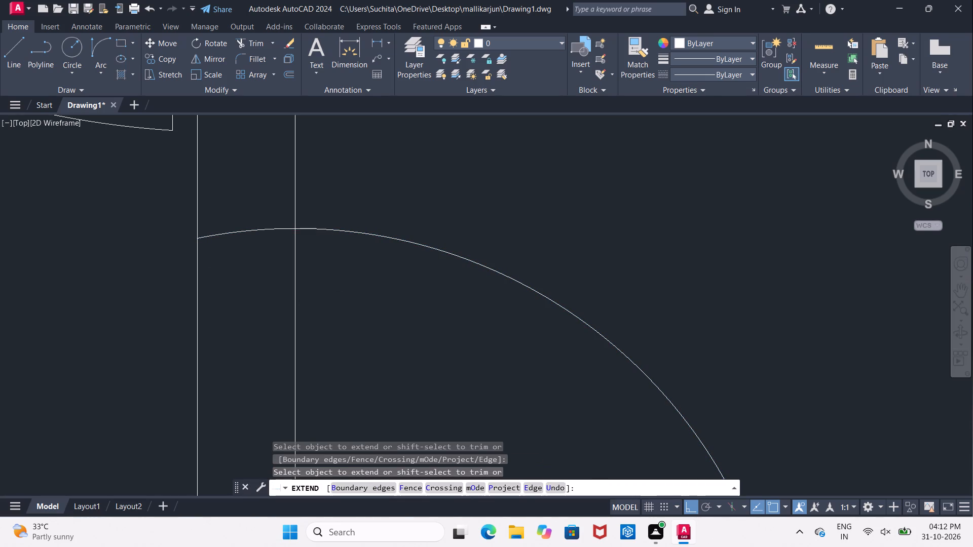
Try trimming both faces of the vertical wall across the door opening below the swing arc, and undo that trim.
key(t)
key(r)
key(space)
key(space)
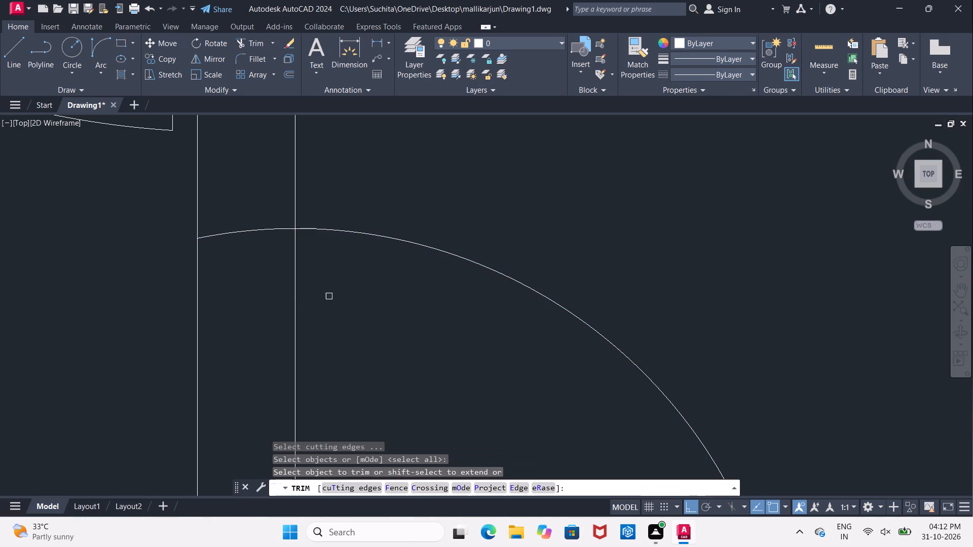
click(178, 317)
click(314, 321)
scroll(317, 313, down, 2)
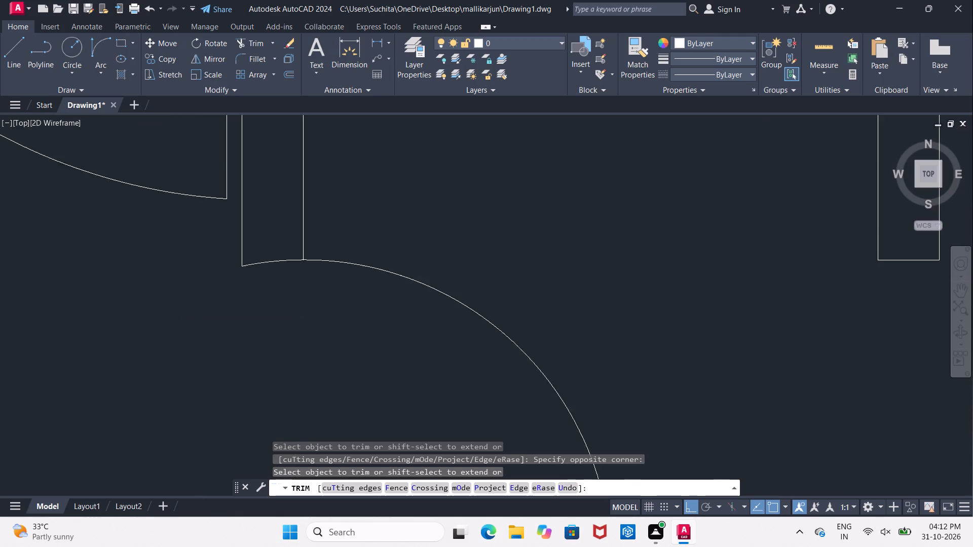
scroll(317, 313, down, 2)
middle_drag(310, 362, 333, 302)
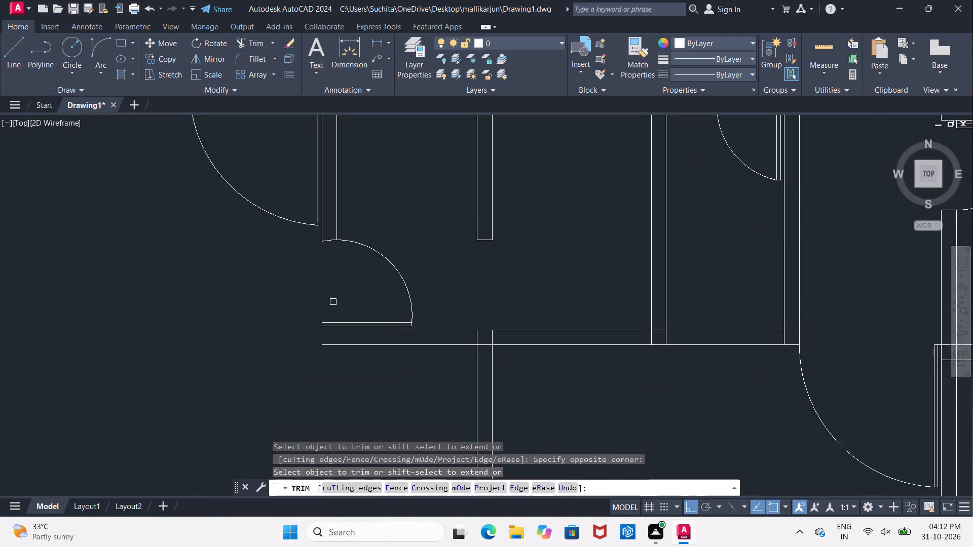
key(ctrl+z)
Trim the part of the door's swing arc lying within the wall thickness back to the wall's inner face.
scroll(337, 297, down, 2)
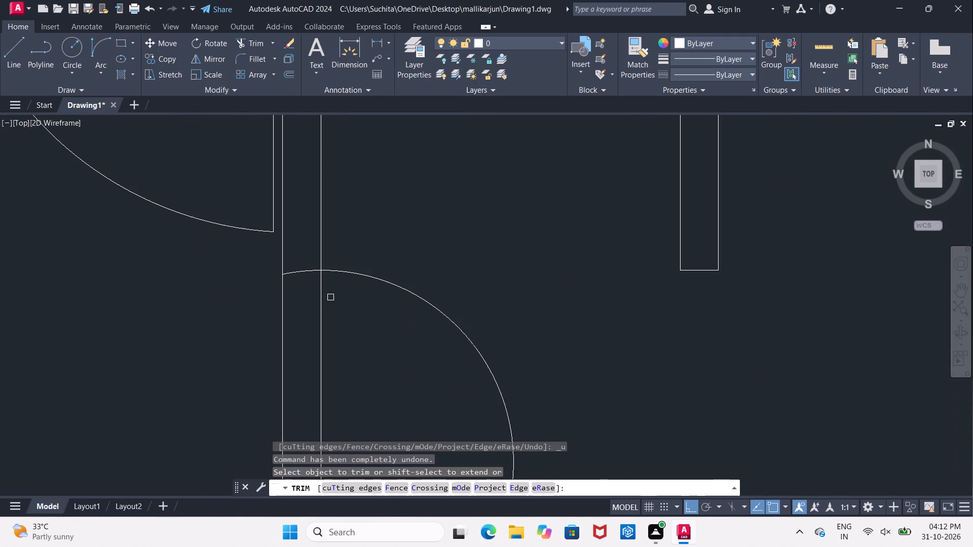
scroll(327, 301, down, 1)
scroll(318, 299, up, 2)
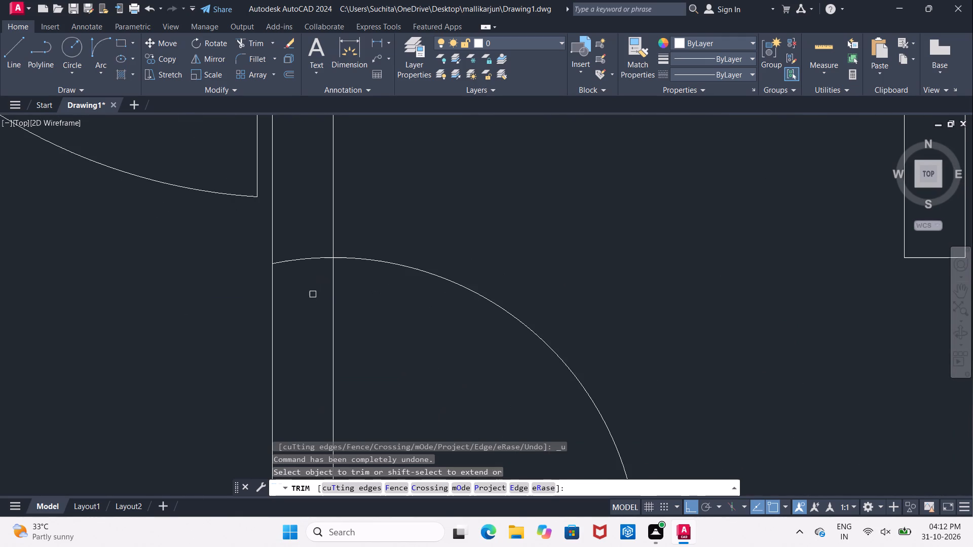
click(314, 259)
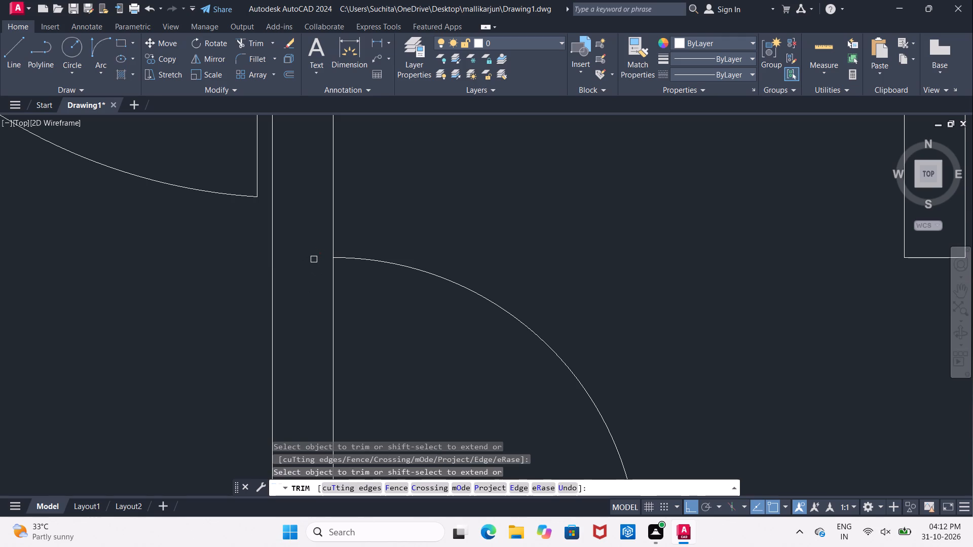
Draw a horizontal line about 6 1/2" long from the swing arc's upper end west across both faces of the vertical wall.
click(15, 55)
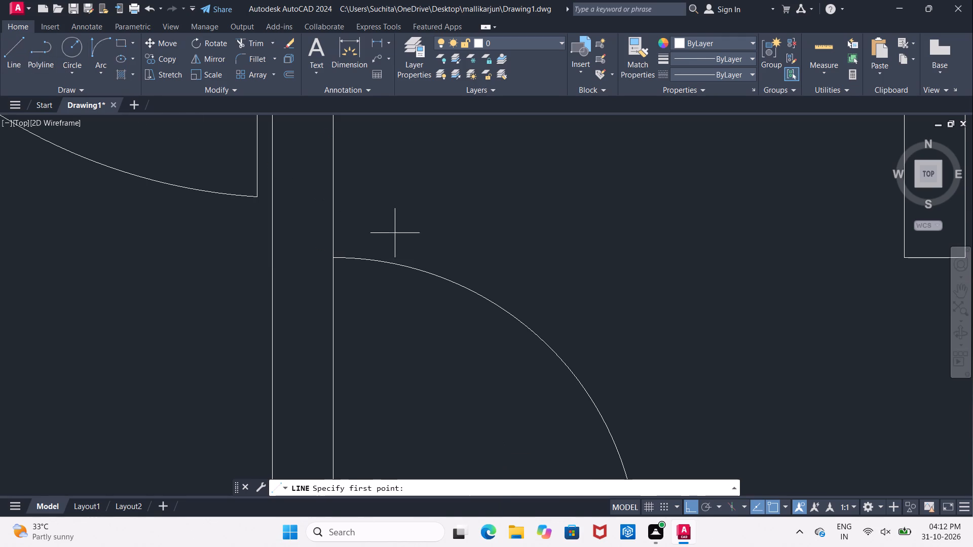
click(330, 256)
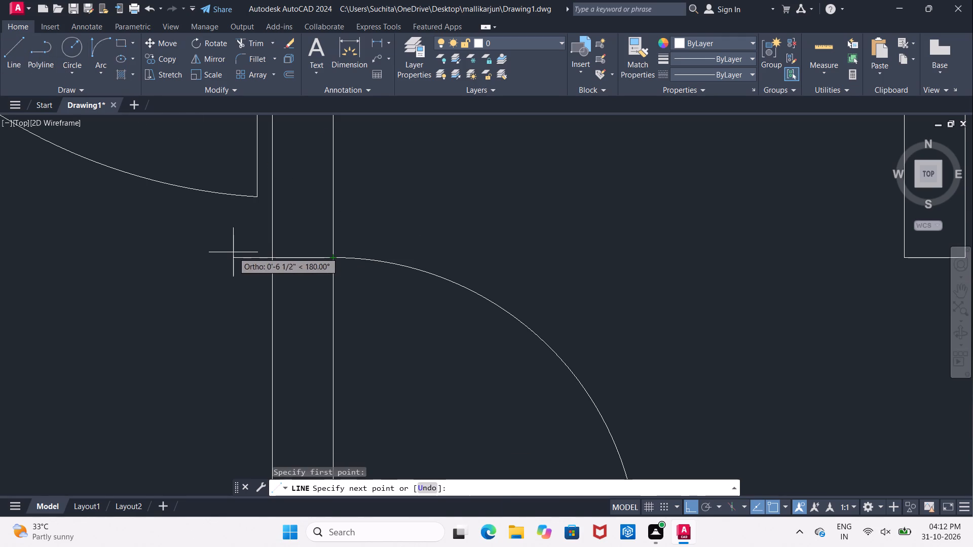
click(233, 252)
key(Escape)
key(Escape)
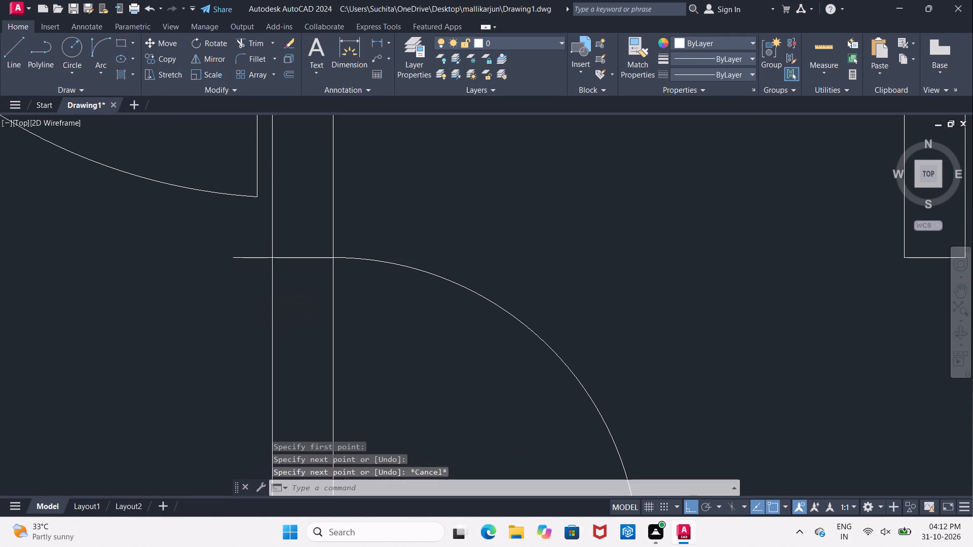
Trim the jamb line's overhang west of the vertical wall and both wall faces across the door opening below it.
text(TR)
key(space)
key(space)
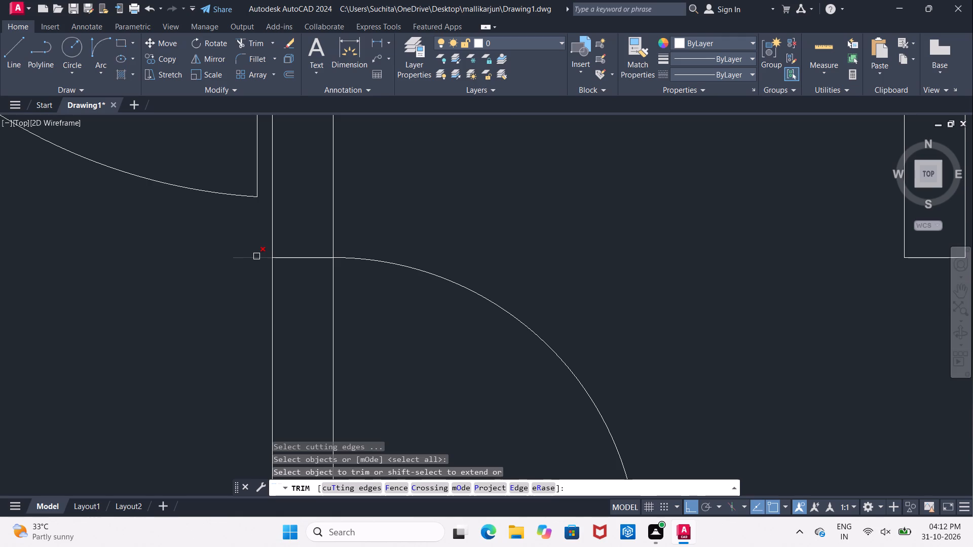
click(256, 256)
scroll(256, 256, down, 2)
click(243, 342)
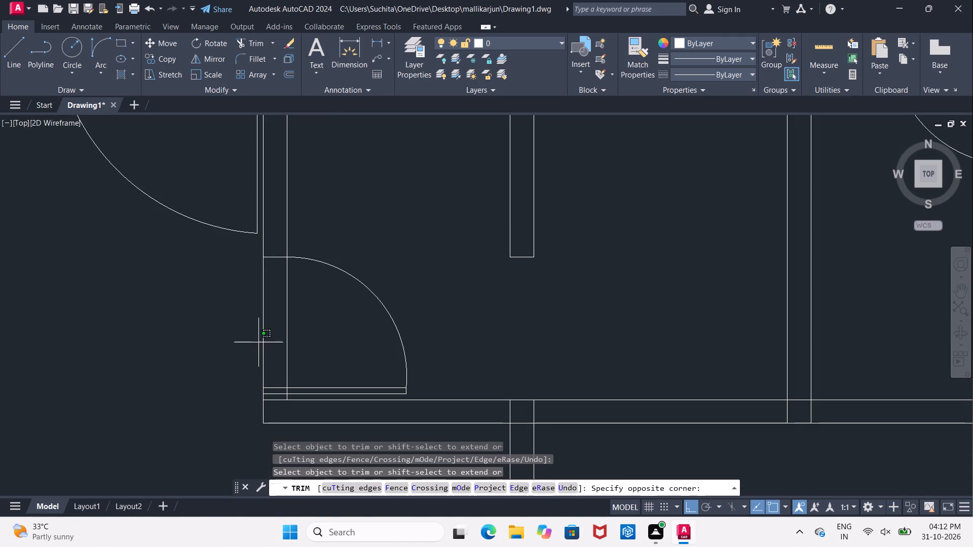
click(296, 334)
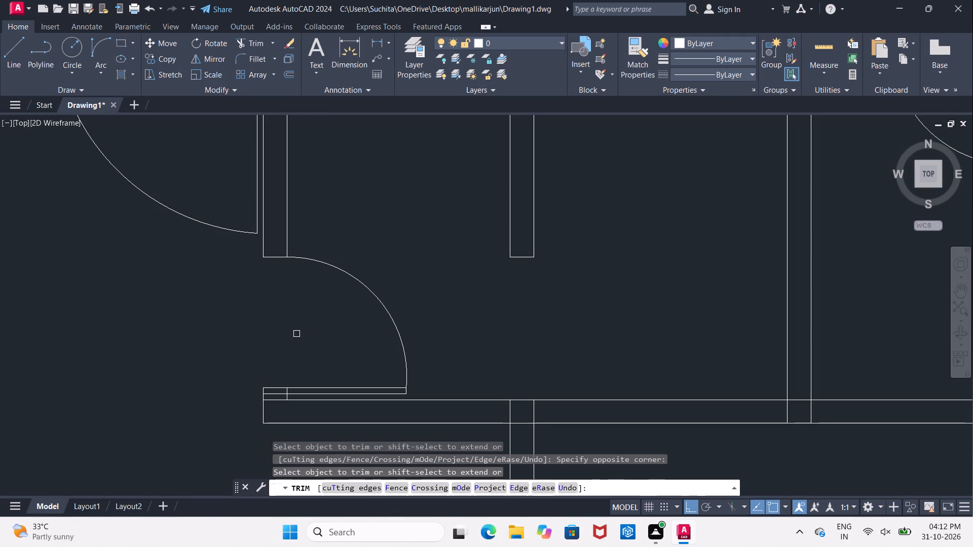
Trim the door leaf's lower line and the bottom wall's upper face where they cross the vertical wall's thickness.
scroll(276, 393, up, 2)
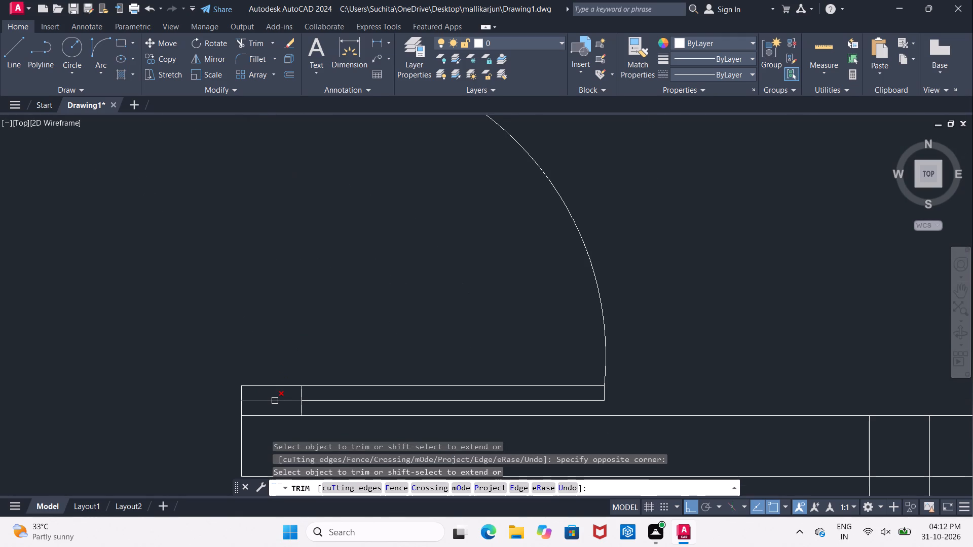
click(275, 401)
click(274, 417)
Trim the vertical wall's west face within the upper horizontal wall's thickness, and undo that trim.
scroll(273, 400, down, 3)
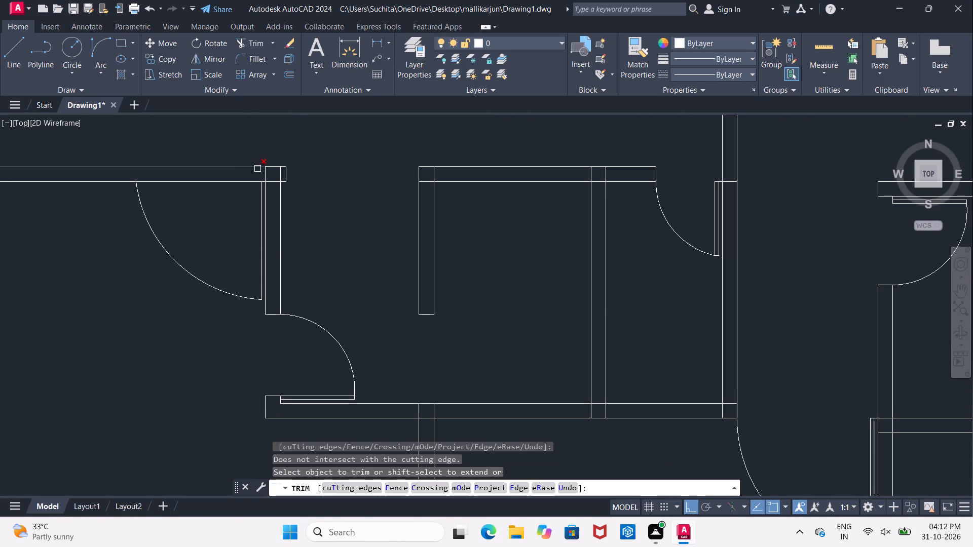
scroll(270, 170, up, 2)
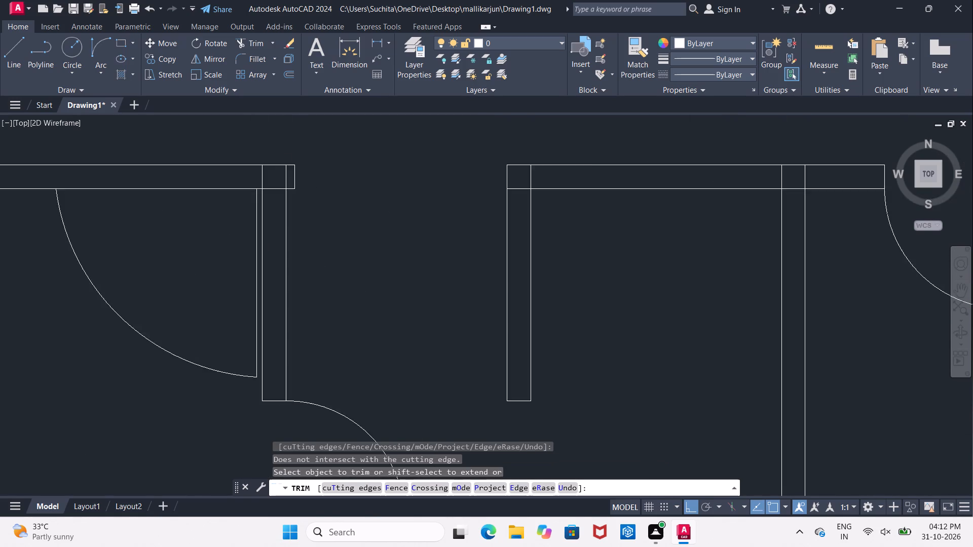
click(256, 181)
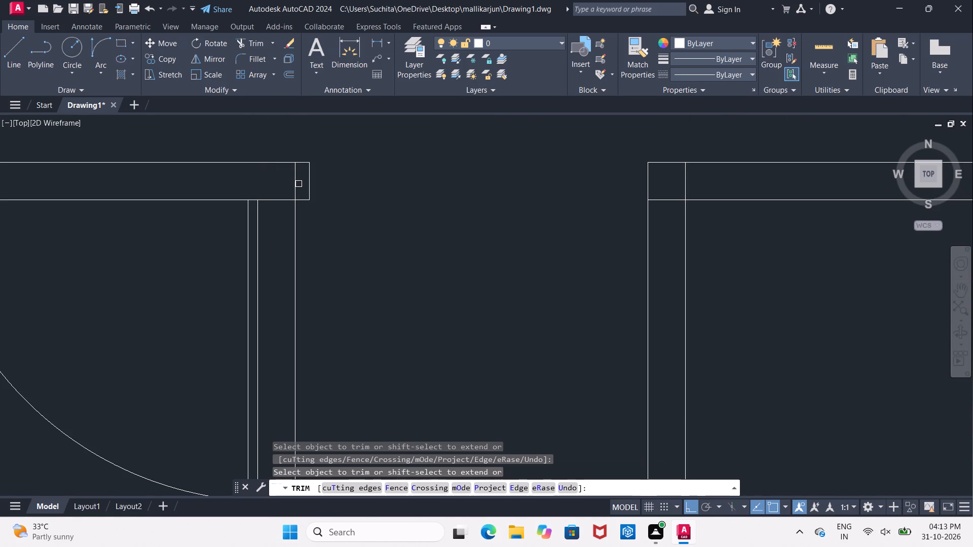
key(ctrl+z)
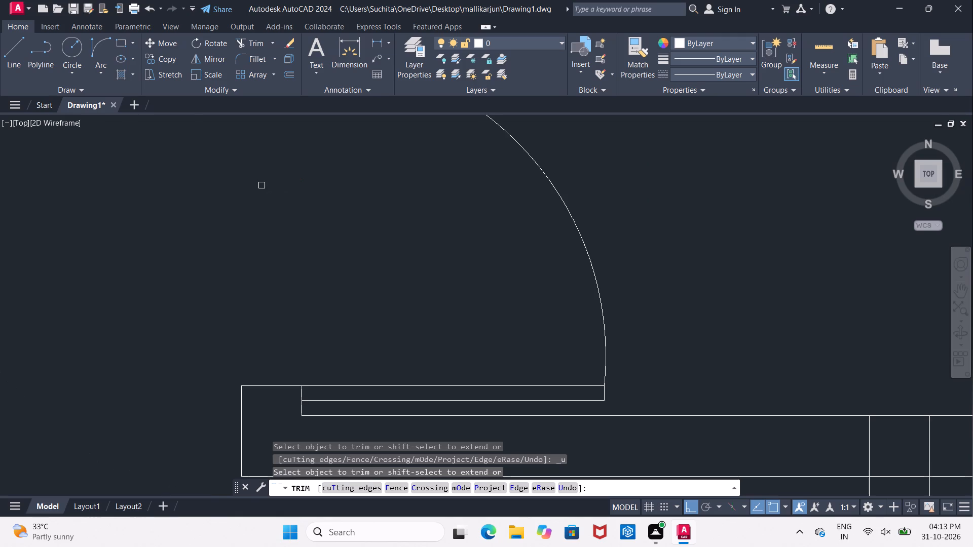
Draw a vertical line about 5 1/2" long north from the larger west door's arc end across both horizontal wall faces.
scroll(263, 186, down, 6)
middle_drag(246, 191, 238, 241)
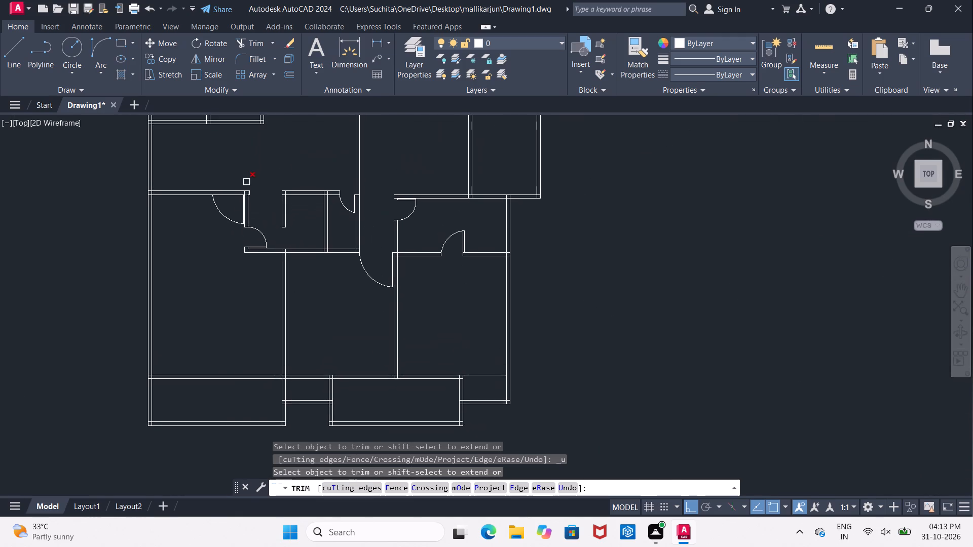
scroll(246, 181, up, 4)
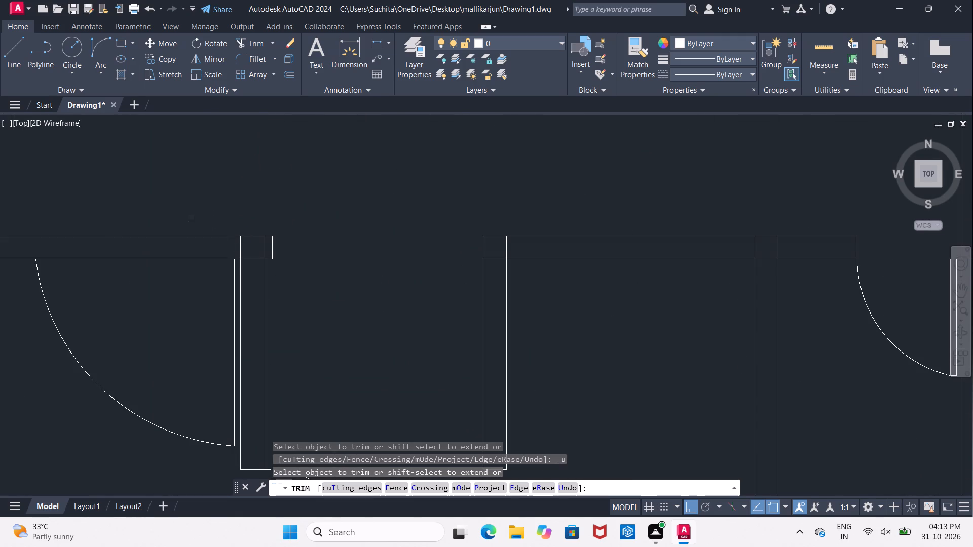
key(Escape)
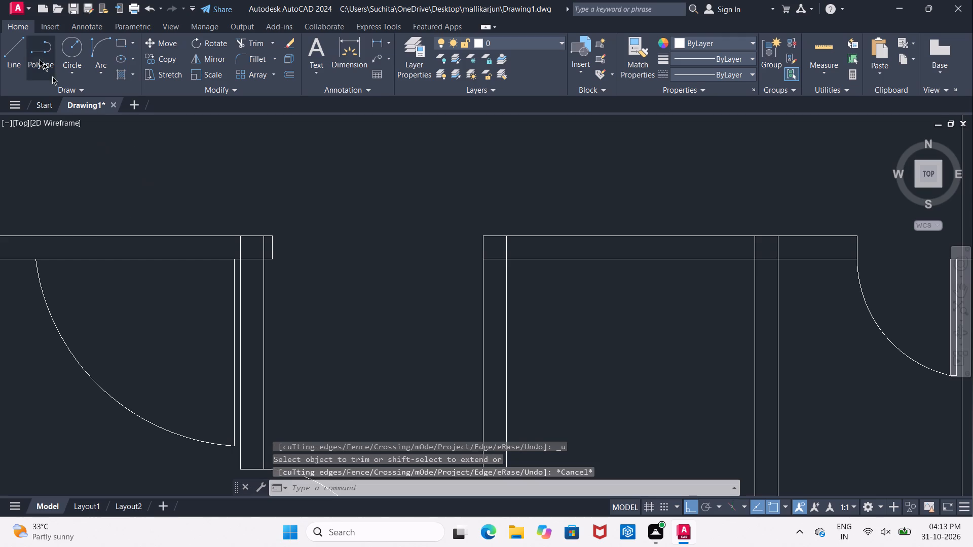
click(20, 55)
middle_drag(162, 167, 366, 179)
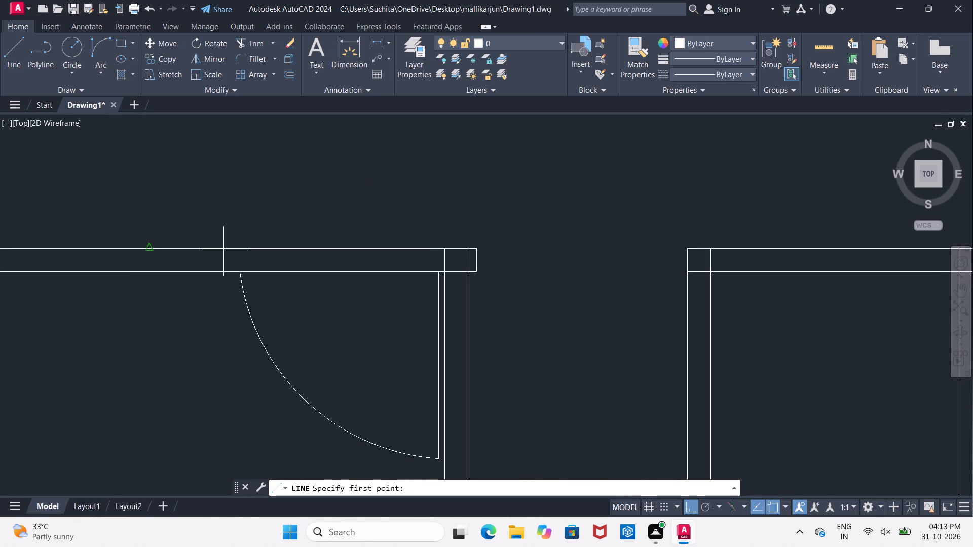
click(238, 269)
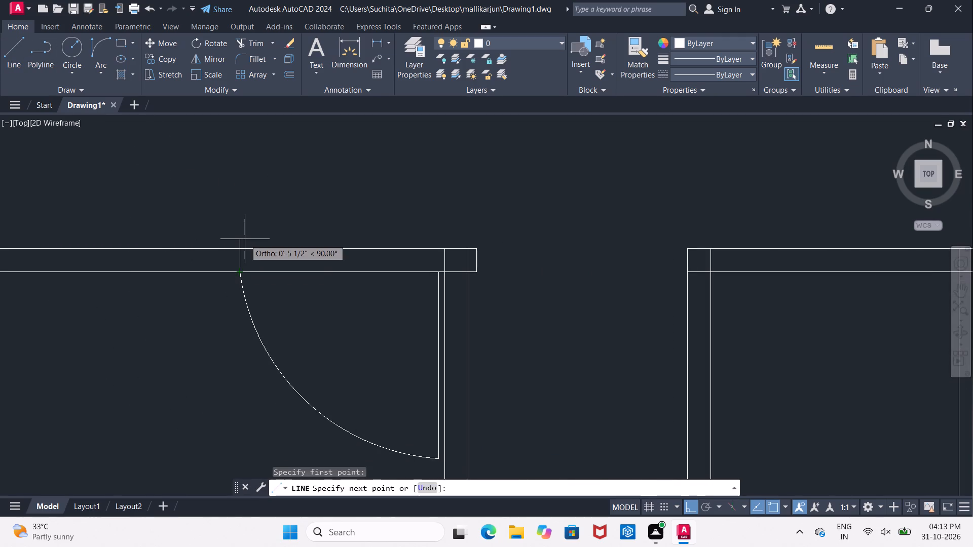
click(245, 239)
key(Escape)
Trim the new jamb line's overhang north of the horizontal wall's upper face.
key(t)
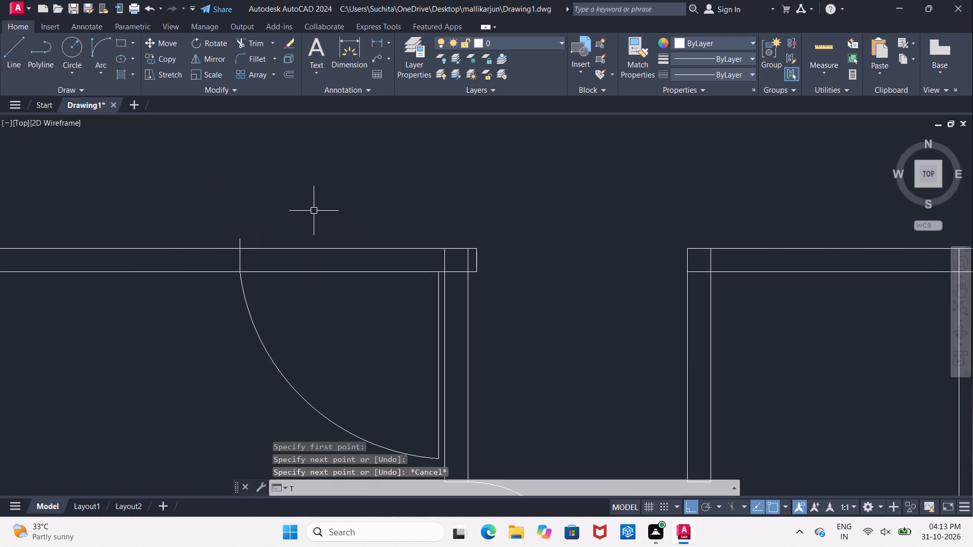
key(r)
key(space)
key(space)
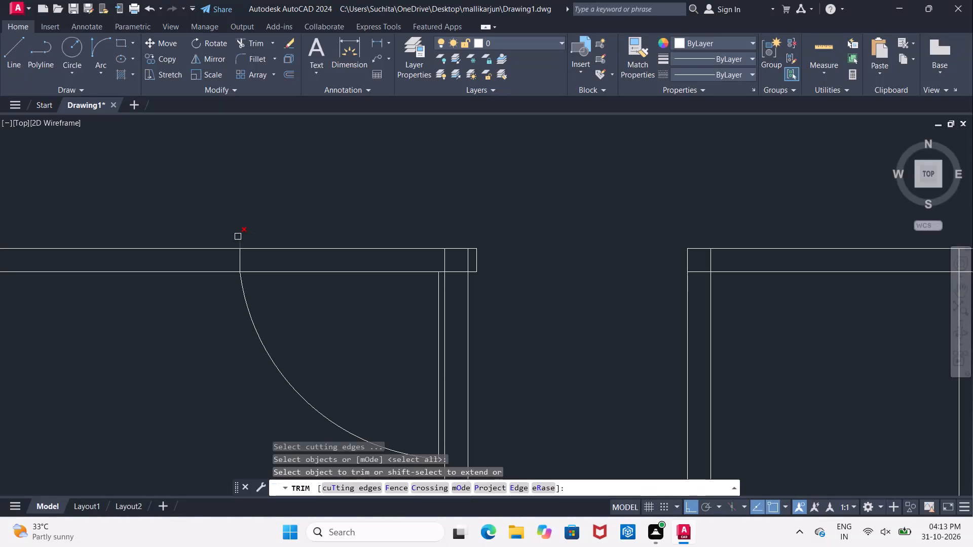
click(238, 237)
Trim both faces of the horizontal wall stub back to the vertical wall's east face and erase the leftover end line.
middle_drag(424, 212, 288, 172)
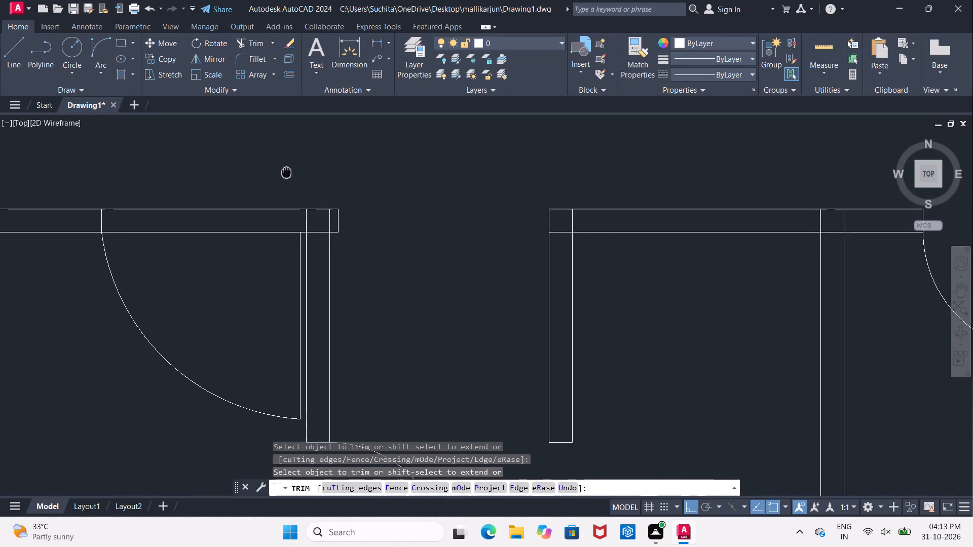
middle_drag(288, 172, 290, 171)
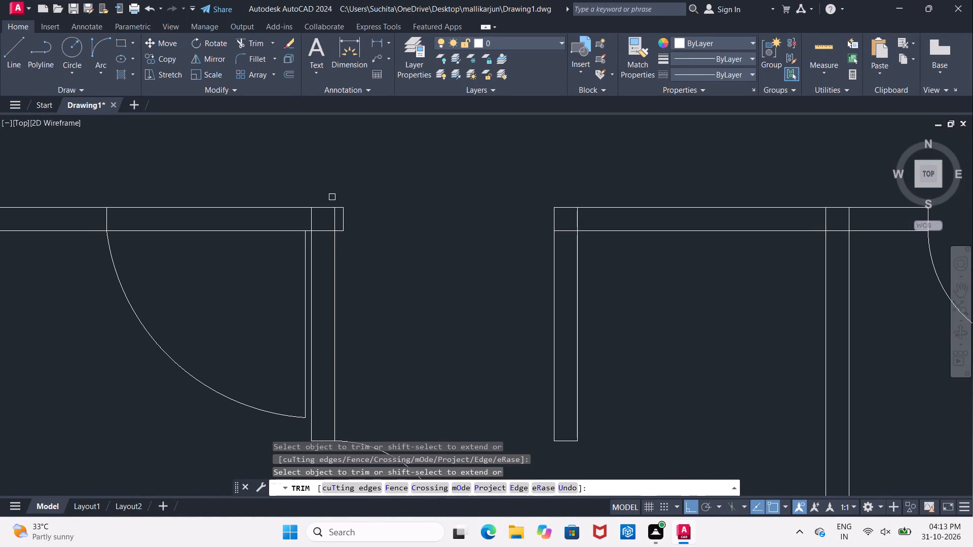
click(340, 207)
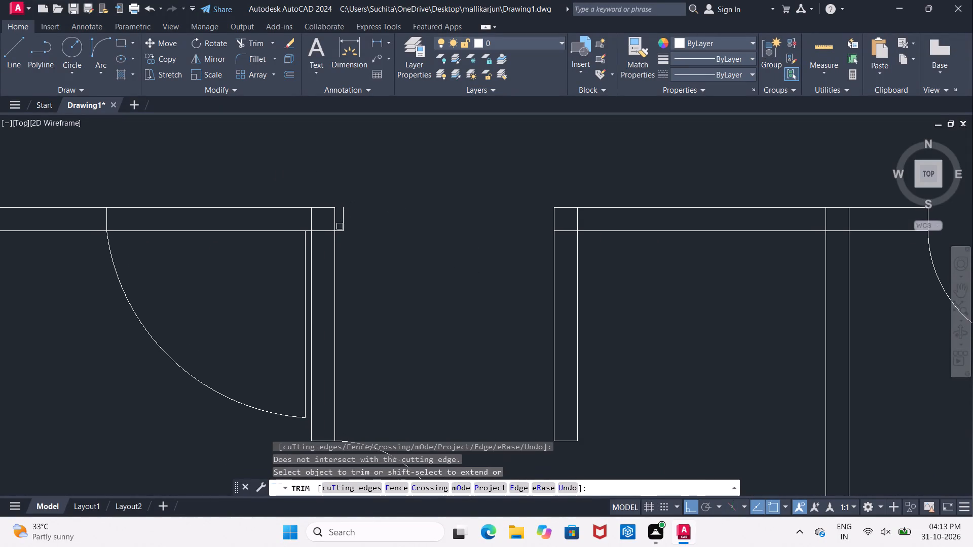
click(339, 230)
key(Escape)
click(342, 226)
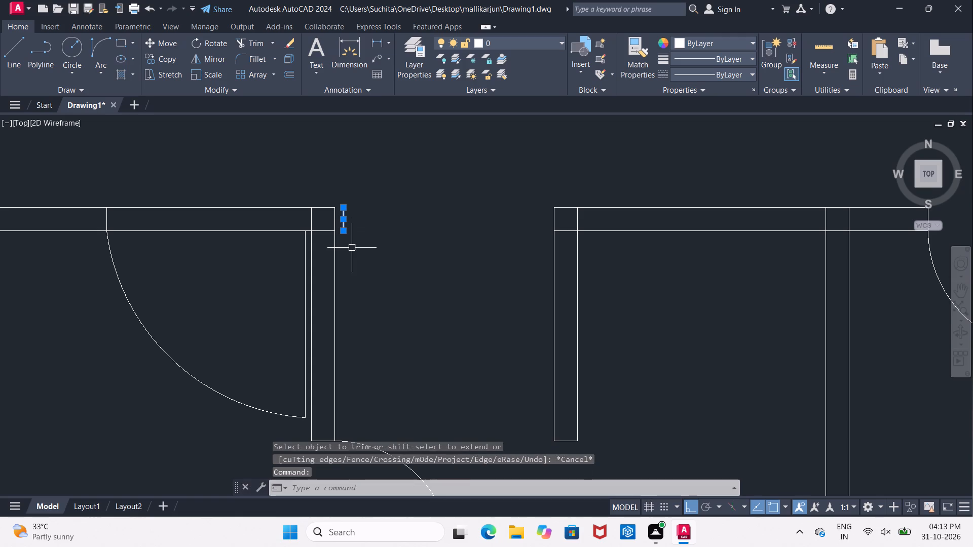
key(Delete)
Extend the west line of the larger door's leaf up to the horizontal wall's upper face.
scroll(310, 230, down, 1)
scroll(261, 221, up, 1)
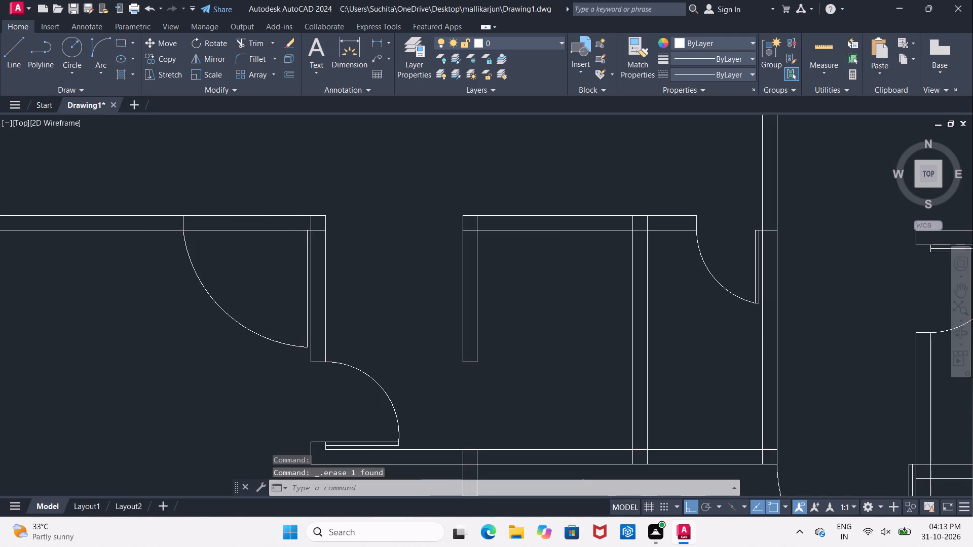
scroll(261, 221, up, 1)
key(Escape)
text(EX)
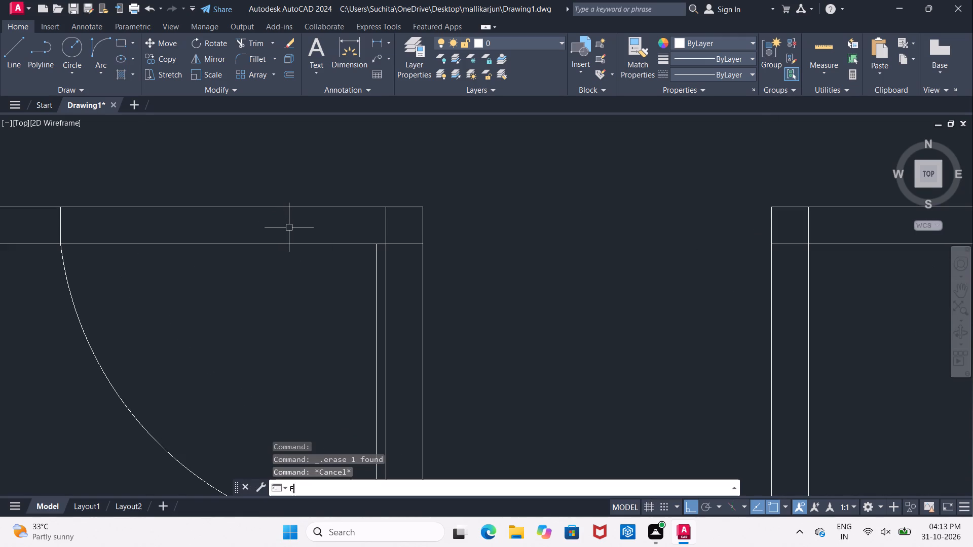
key(space)
key(space)
click(377, 267)
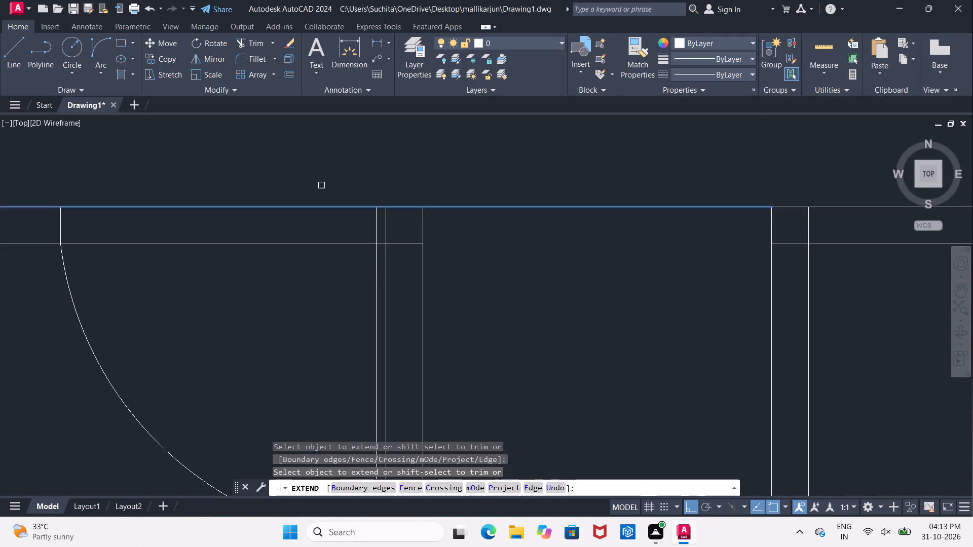
Trim both faces of the horizontal wall across the larger door's opening, between the jamb line and the leaf.
key(Escape)
text(TR)
key(space)
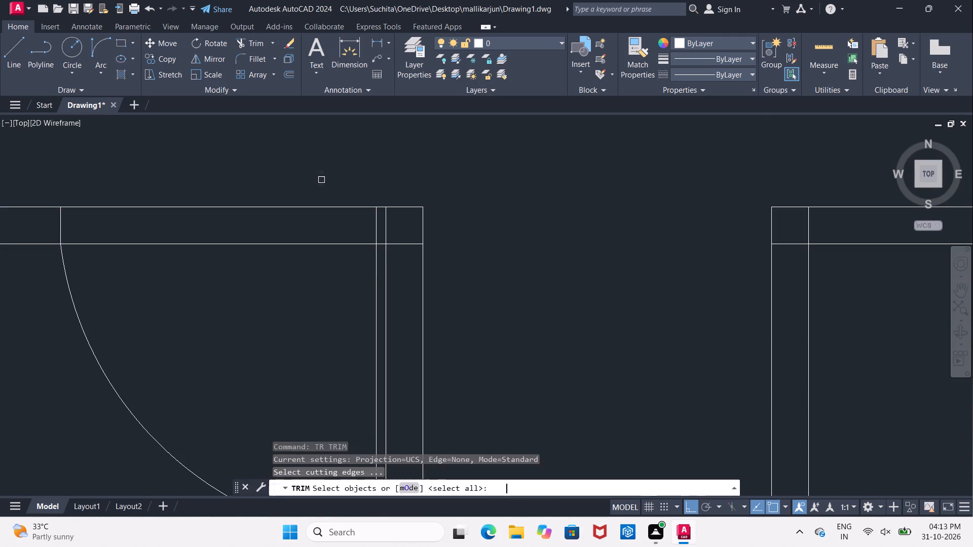
key(space)
click(249, 176)
click(269, 266)
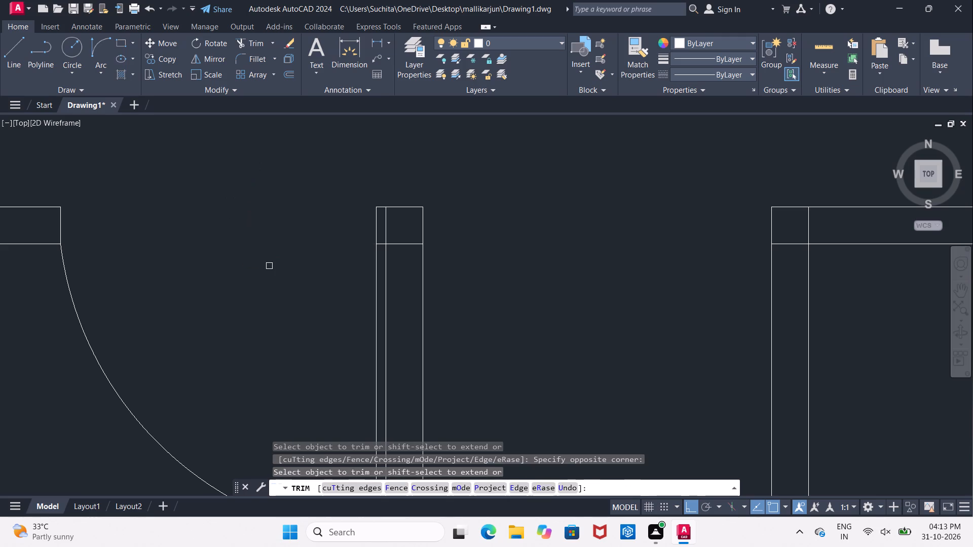
Trim the vertical wall's west face within the horizontal wall's thickness beside the larger door's leaf.
scroll(271, 264, down, 2)
scroll(316, 254, up, 2)
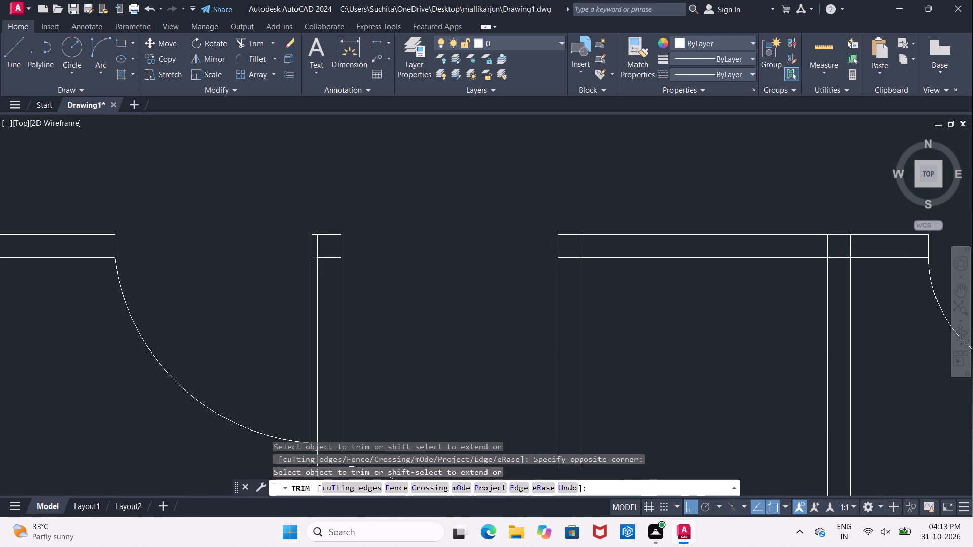
scroll(316, 253, up, 2)
click(315, 252)
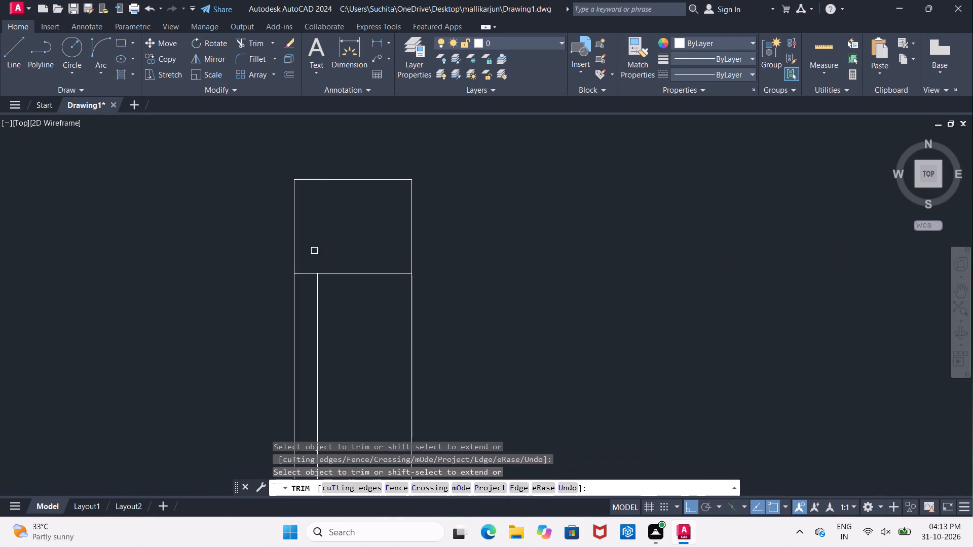
Trim the short piece of the vertical wall's east face between the two lines of the small door's leaf.
scroll(307, 259, down, 5)
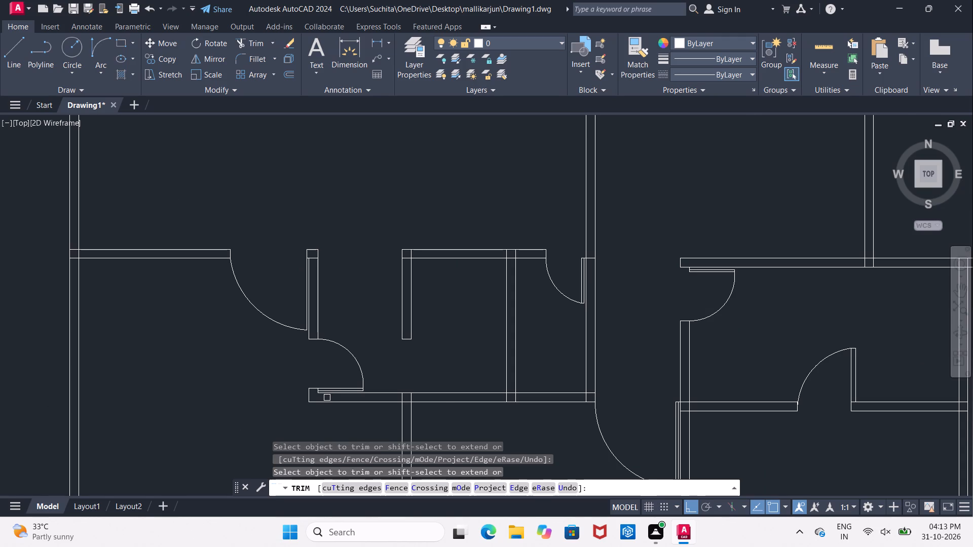
scroll(327, 398, up, 4)
scroll(253, 358, up, 2)
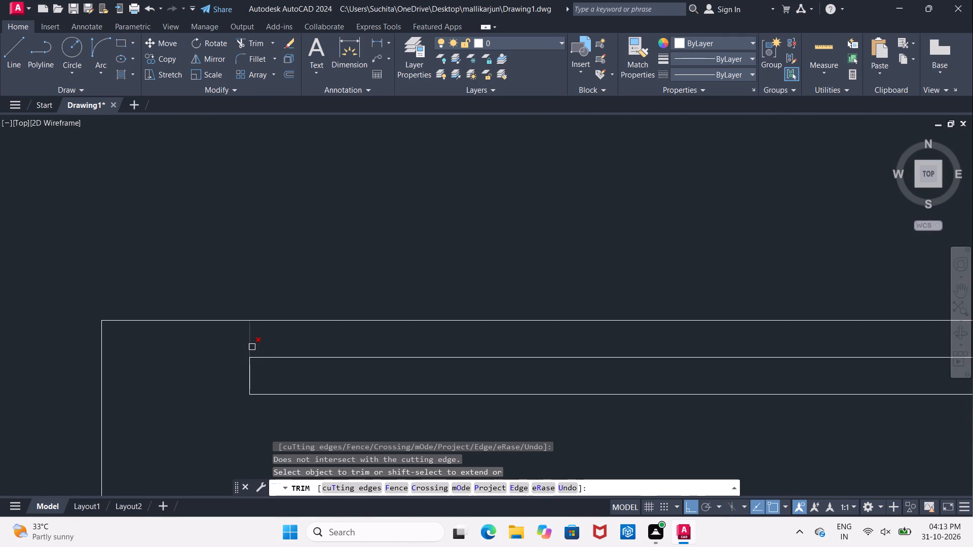
click(251, 345)
Erase the old vertical wall stub east of the new west wall, including both faces and its bottom end line.
scroll(251, 344, down, 5)
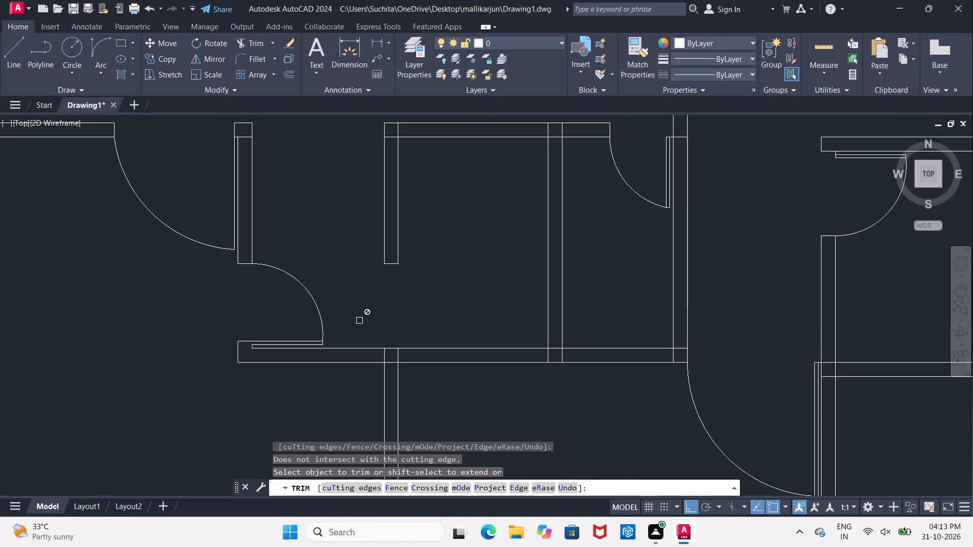
middle_drag(454, 295, 368, 310)
scroll(367, 310, down, 2)
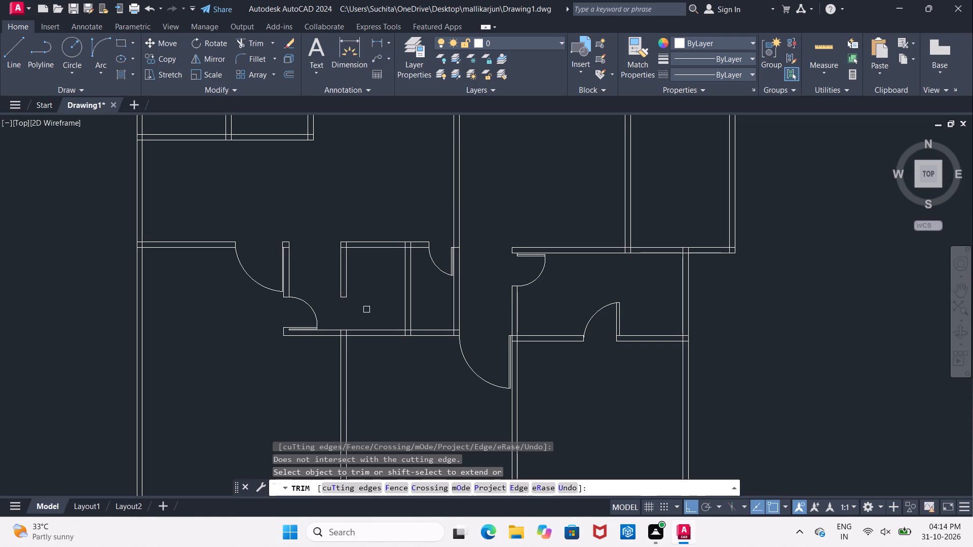
scroll(329, 271, up, 1)
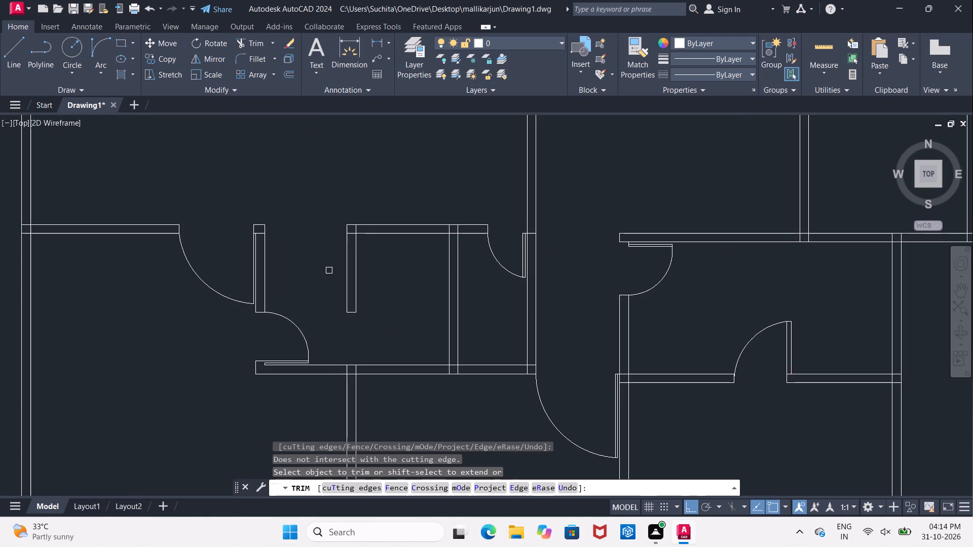
key(Escape)
click(346, 281)
click(358, 287)
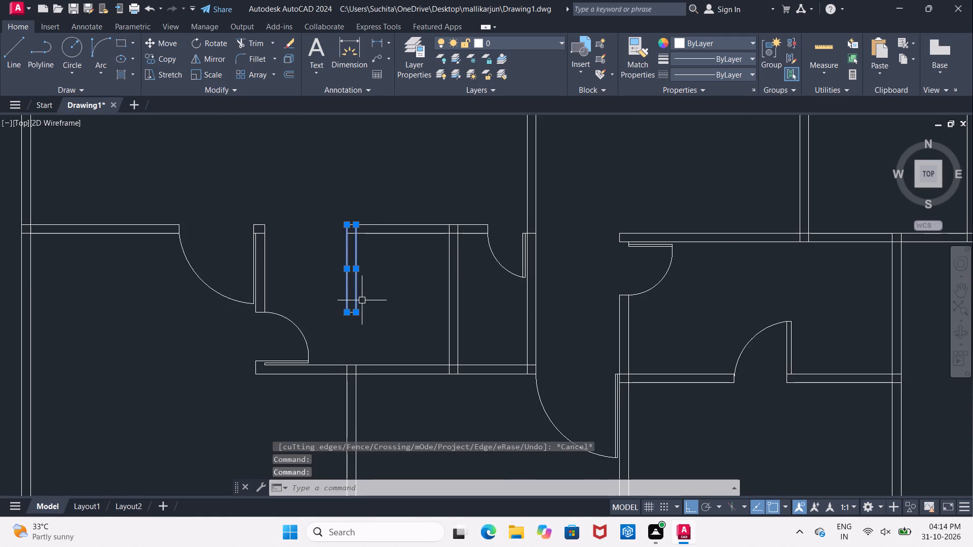
key(Delete)
click(349, 311)
key(Delete)
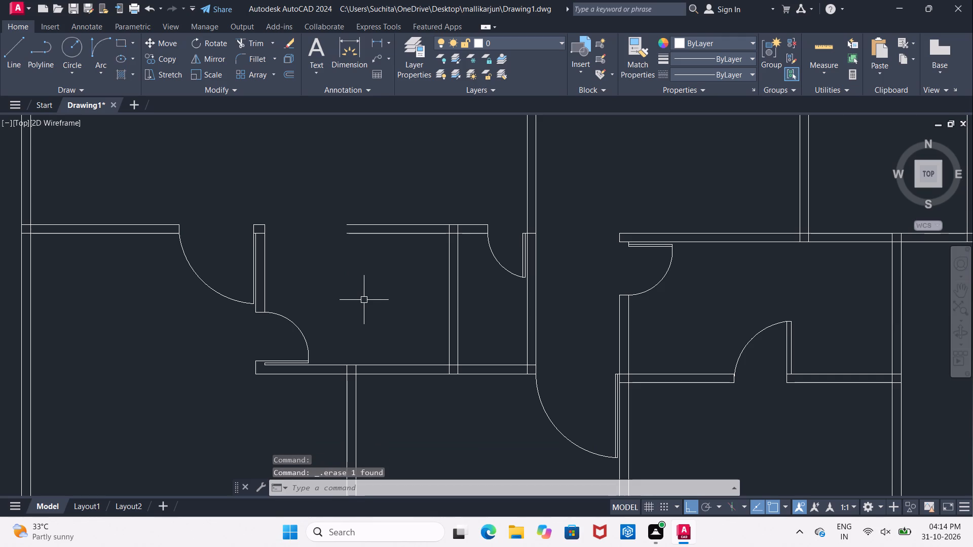
Extend both faces of the small room's north wall west to meet the outer face of the new west wall.
text(EX)
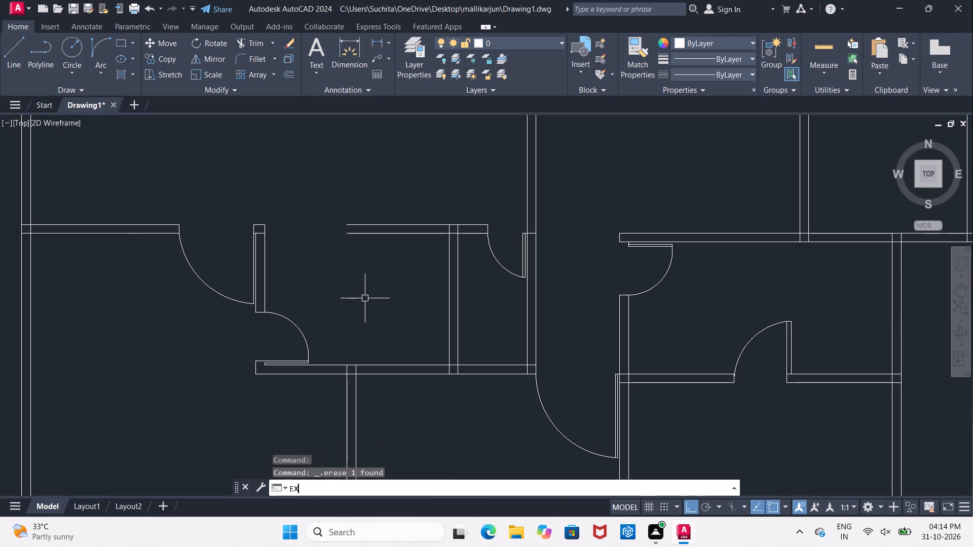
key(space)
key(space)
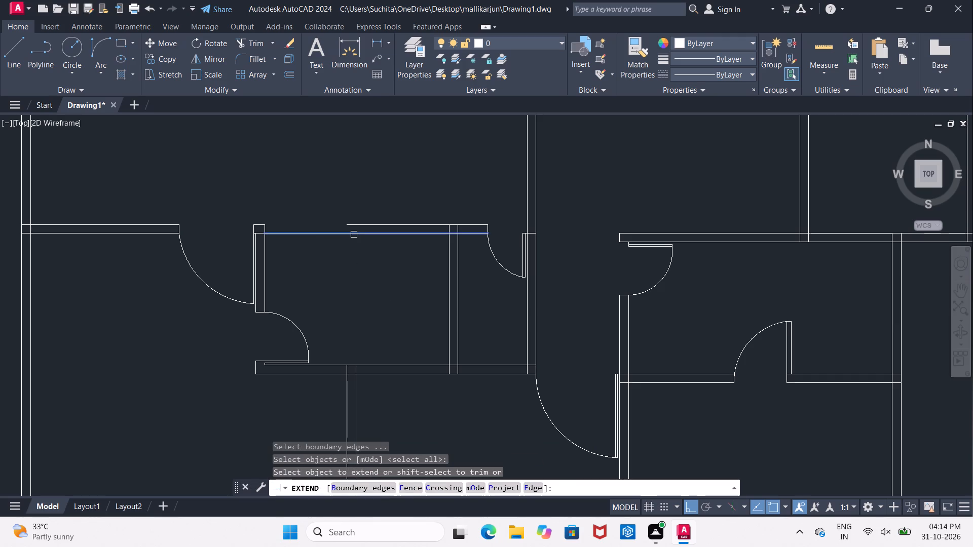
click(354, 235)
click(321, 235)
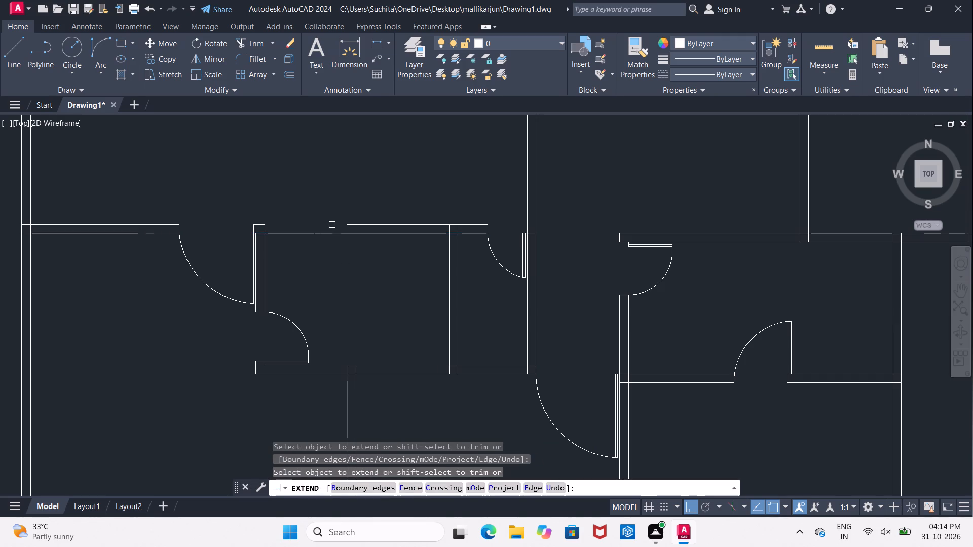
click(351, 224)
click(303, 224)
scroll(277, 240, up, 2)
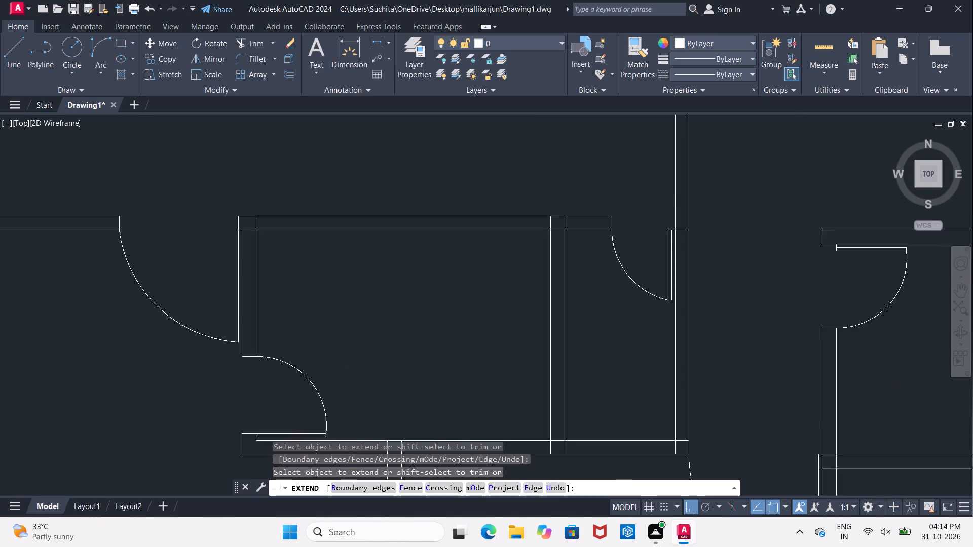
click(261, 225)
scroll(435, 309, down, 3)
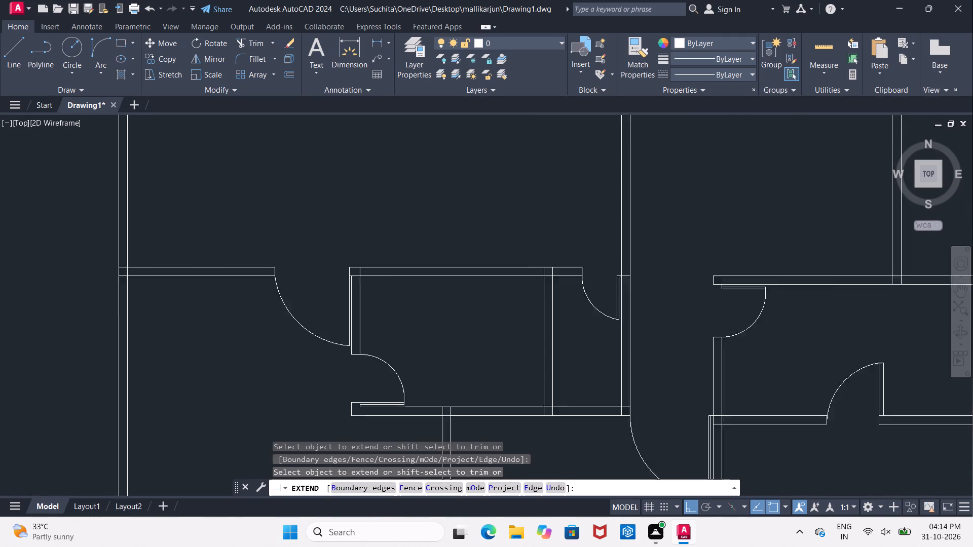
middle_drag(439, 336, 355, 325)
key(Escape)
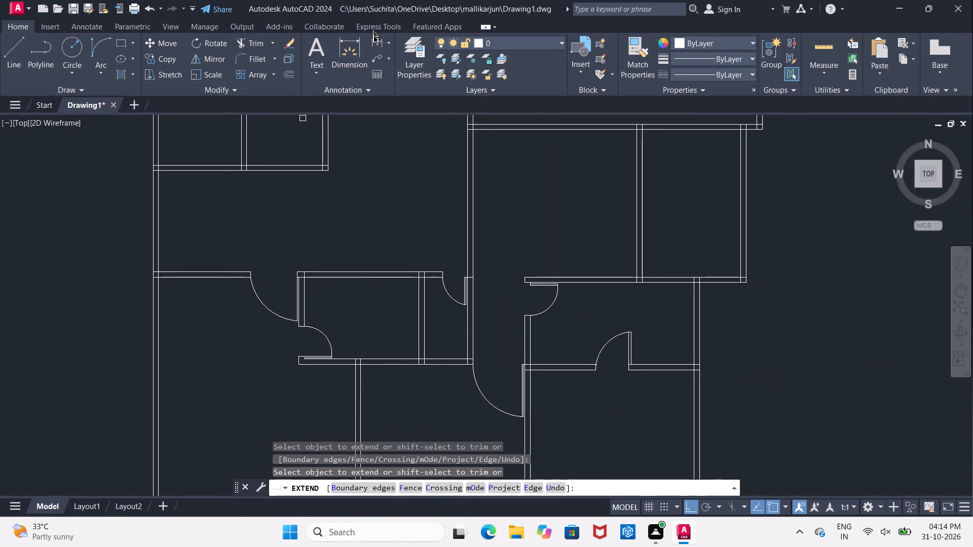
Measure the clear width of the narrow room east of the small room, between its two vertical walls' inner faces.
click(373, 40)
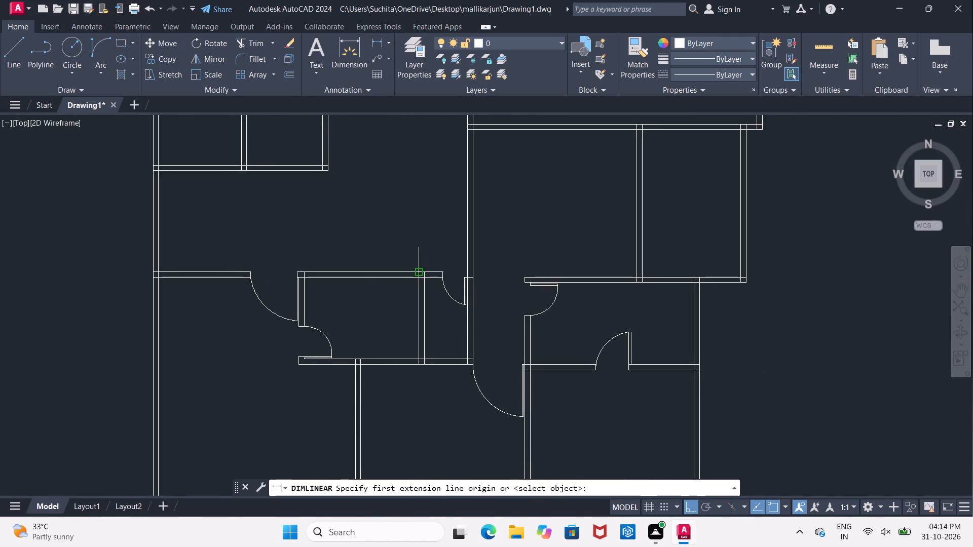
scroll(439, 380, up, 4)
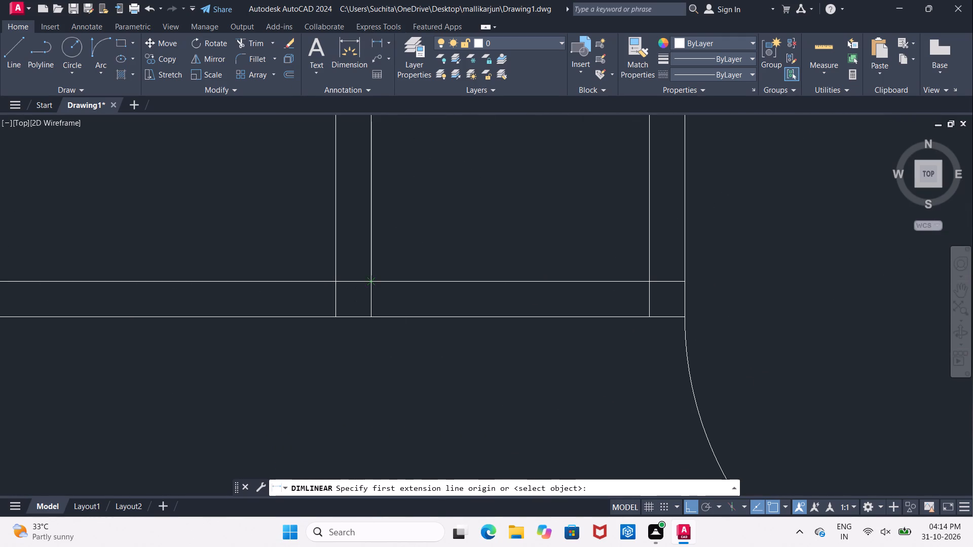
click(368, 281)
click(648, 280)
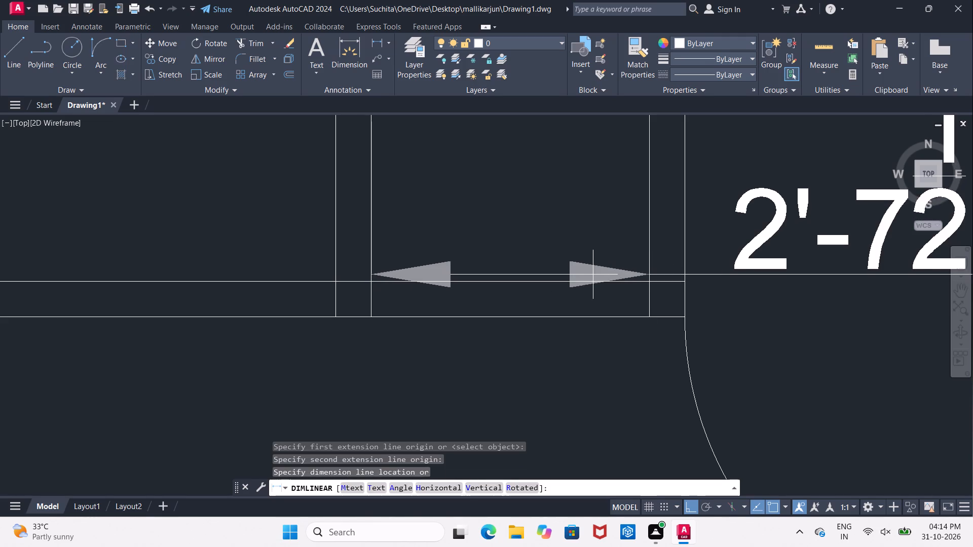
key(Escape)
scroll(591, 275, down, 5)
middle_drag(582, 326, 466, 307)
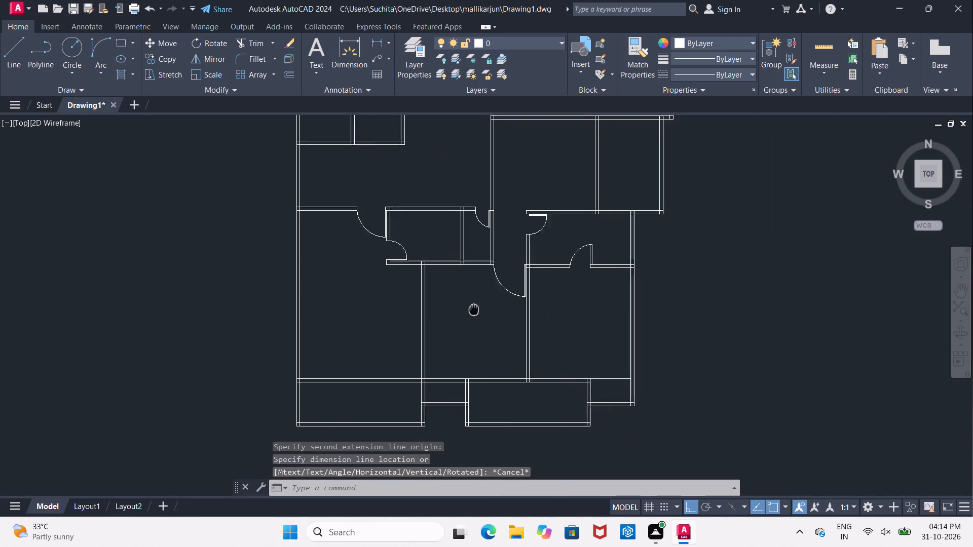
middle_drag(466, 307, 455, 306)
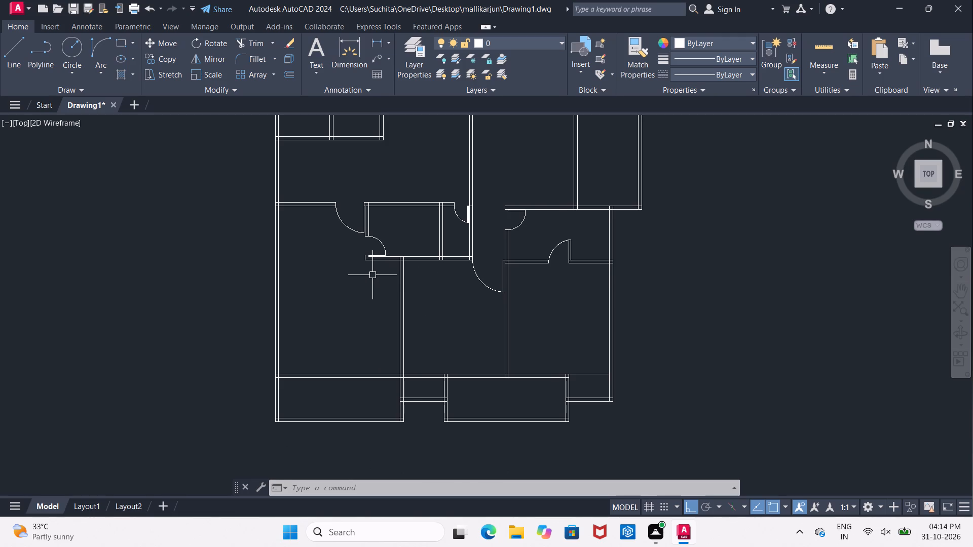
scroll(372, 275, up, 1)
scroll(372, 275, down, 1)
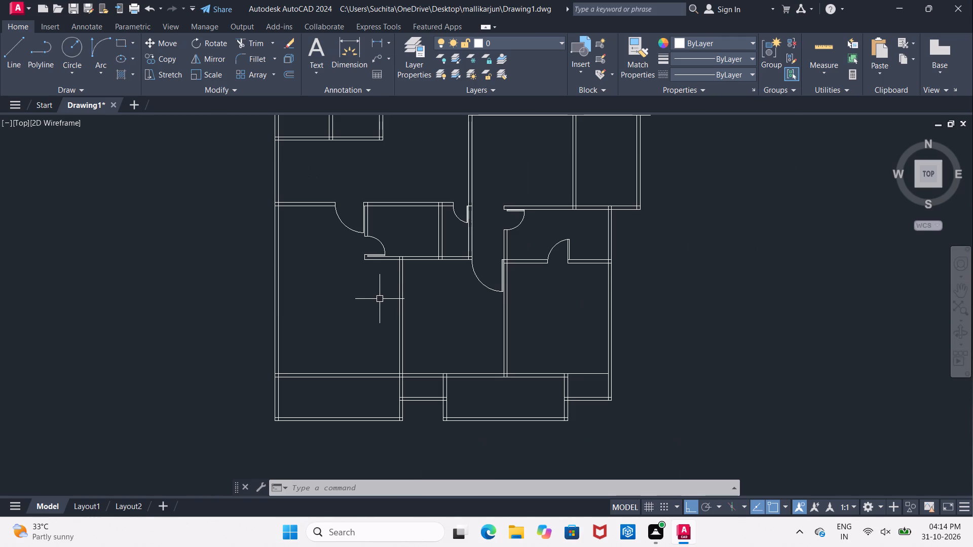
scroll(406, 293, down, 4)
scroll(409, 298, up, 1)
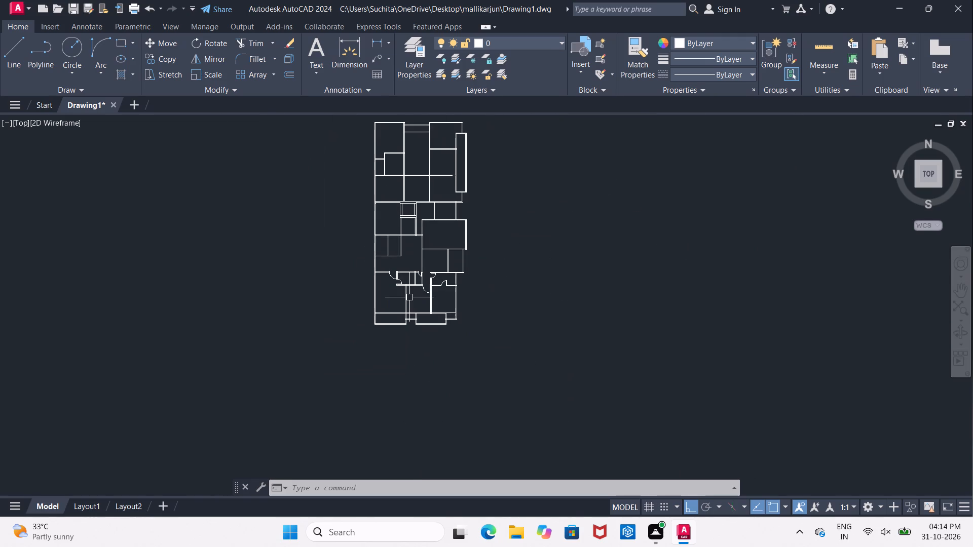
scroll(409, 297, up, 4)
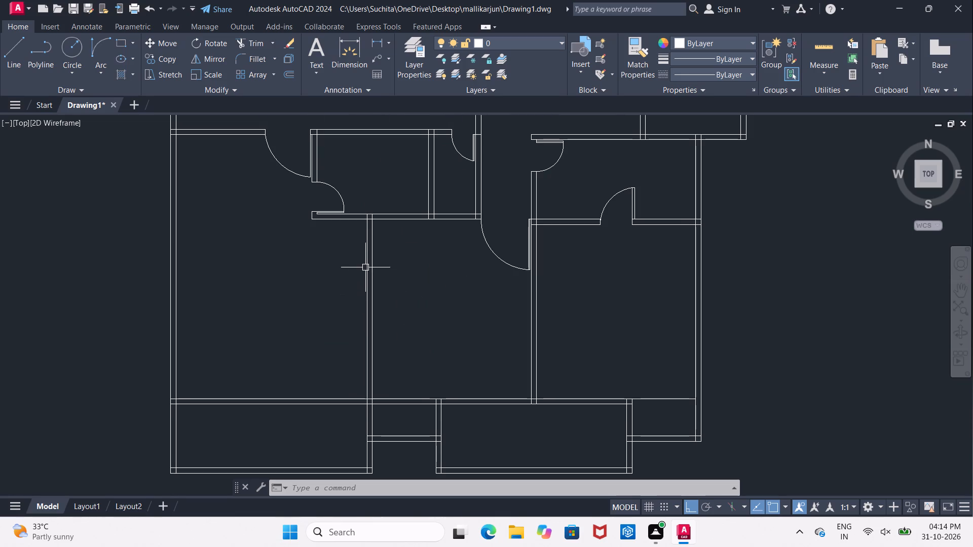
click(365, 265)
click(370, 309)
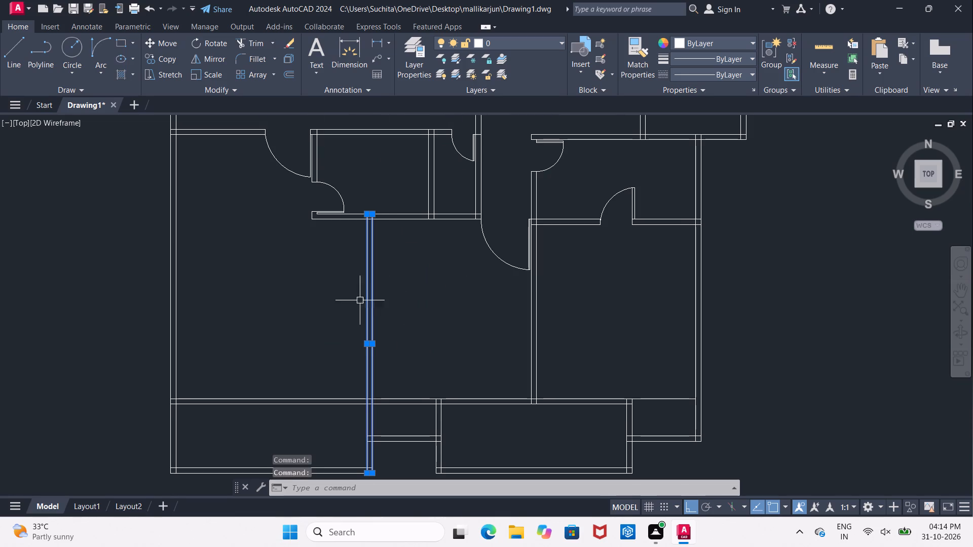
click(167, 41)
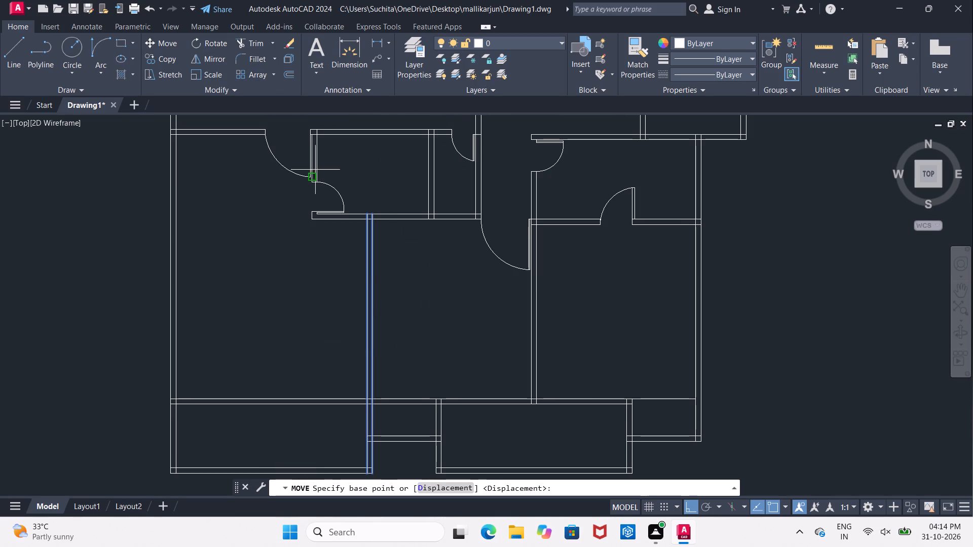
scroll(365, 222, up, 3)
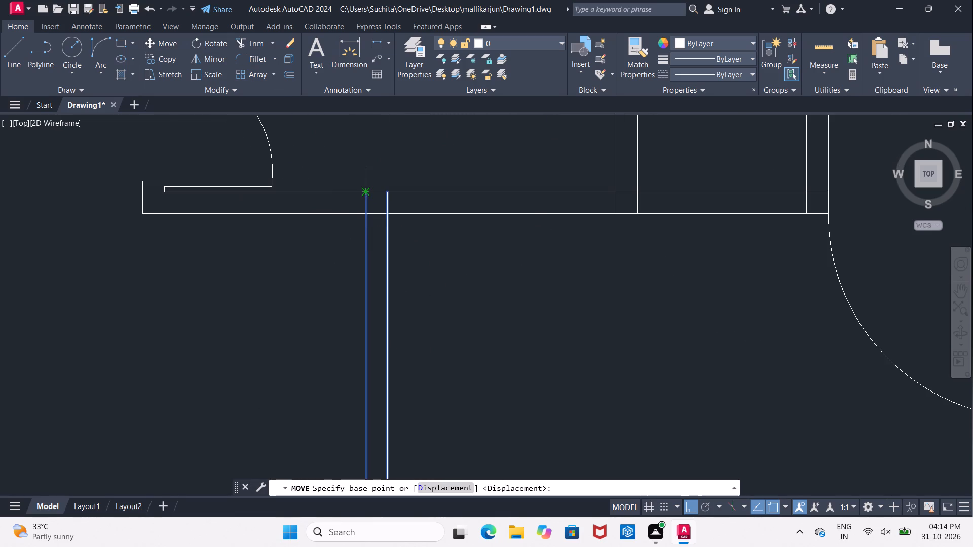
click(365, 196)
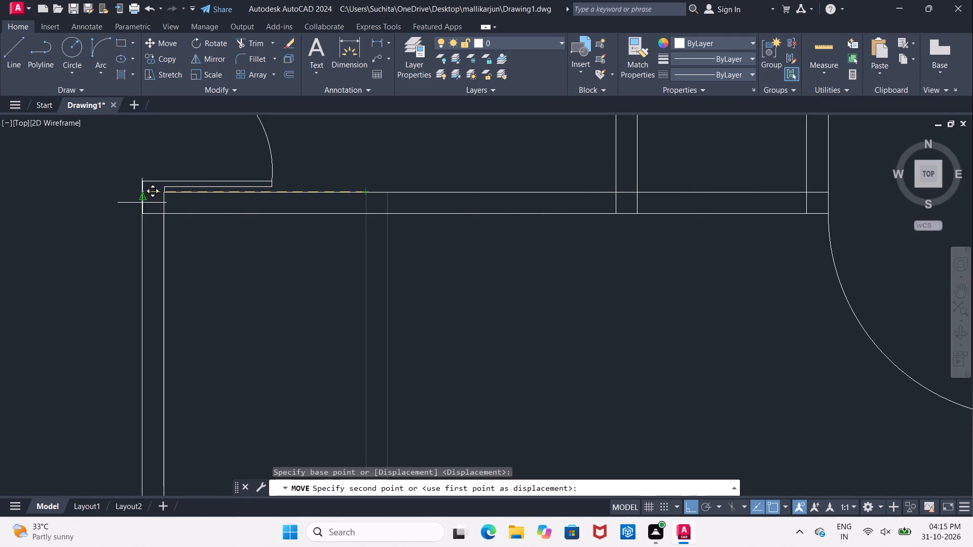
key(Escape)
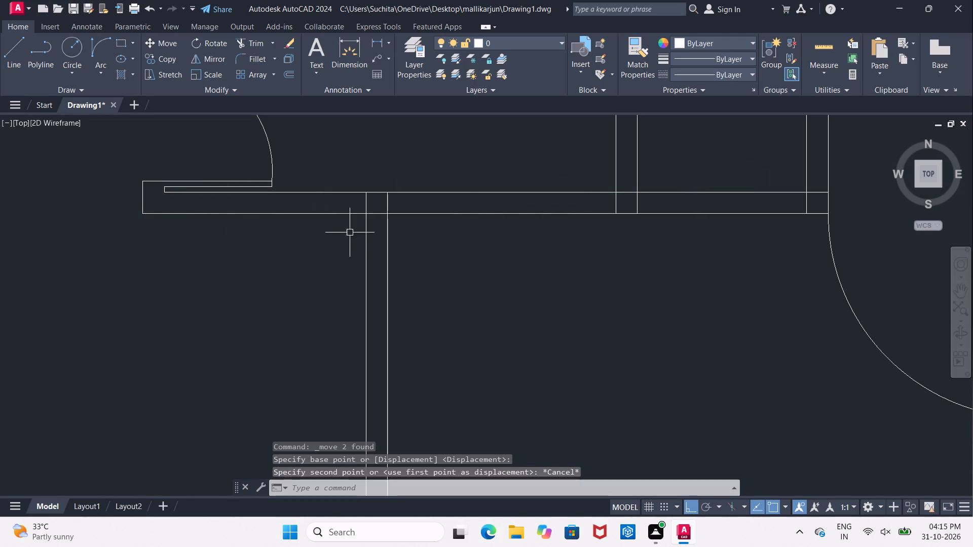
Move both faces of the vertical wall below the small room west, aligning its east face with the new west wall's inner face.
click(365, 280)
click(388, 278)
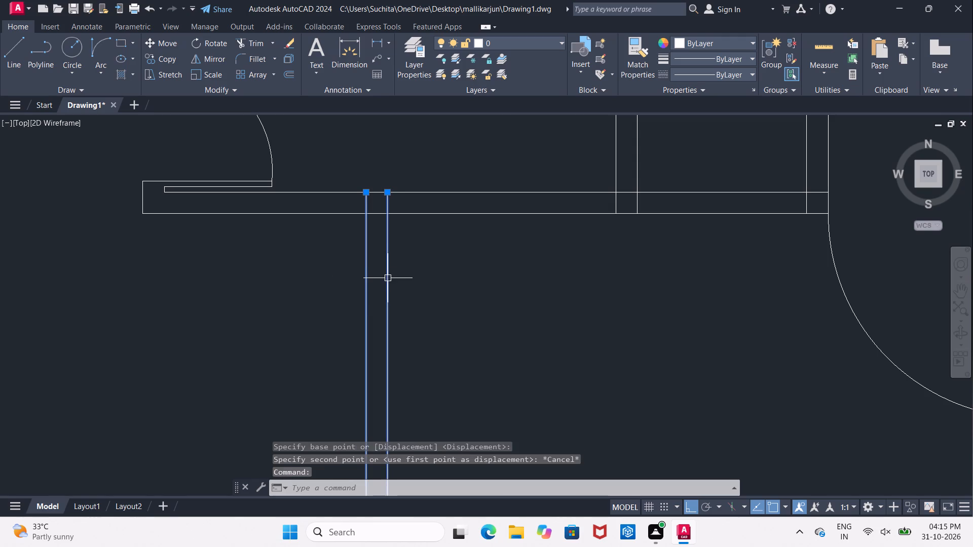
click(163, 42)
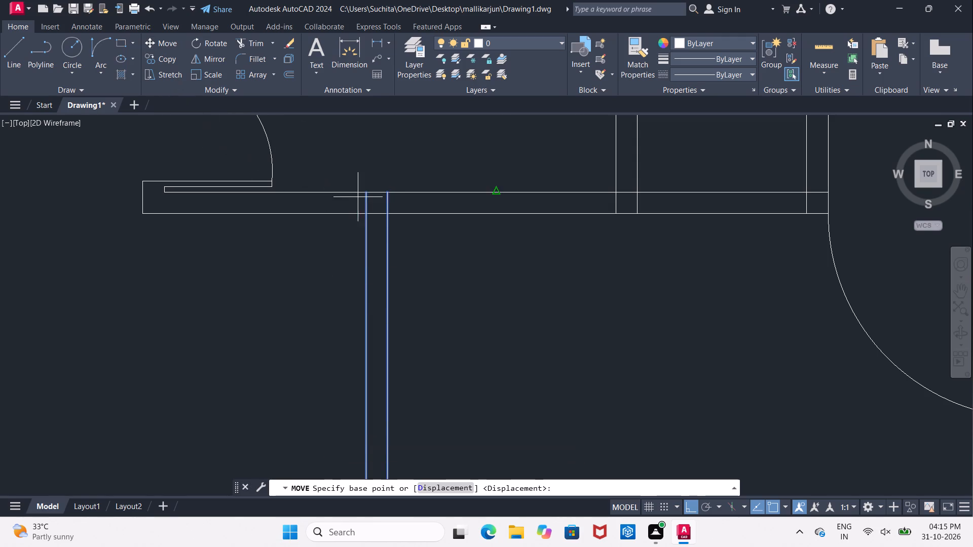
click(388, 191)
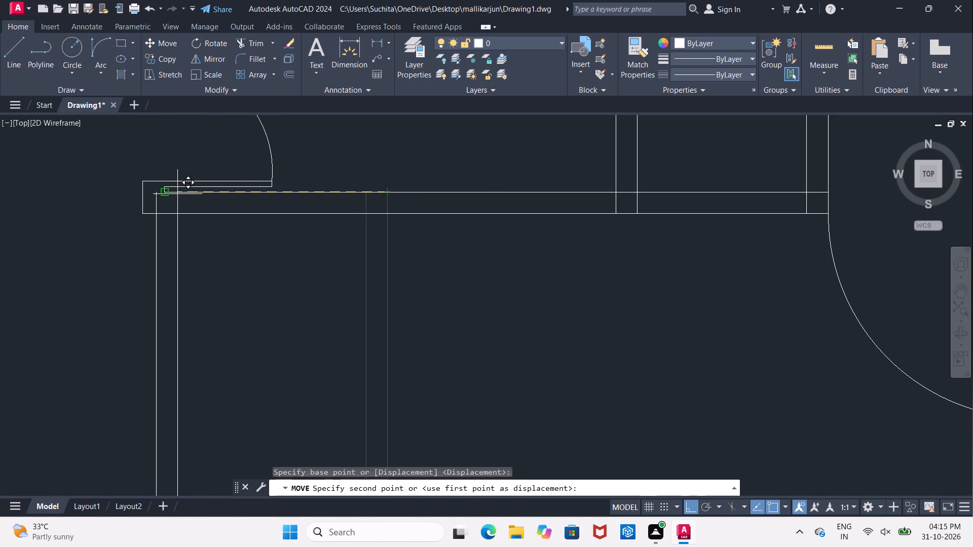
click(167, 192)
Extend both faces of the short horizontal wall near the plan's south side west, through to the moved vertical wall's west face.
scroll(167, 192, down, 4)
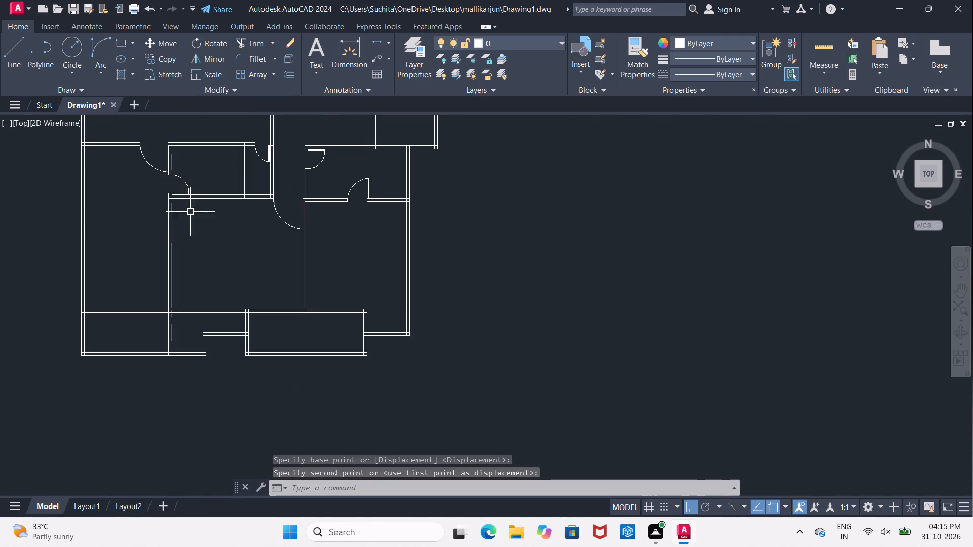
middle_drag(134, 386, 327, 402)
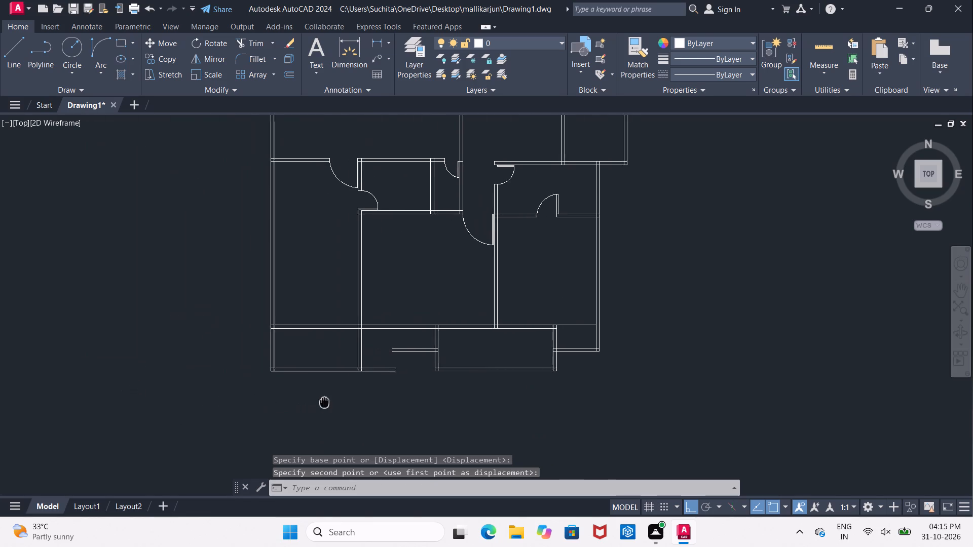
middle_drag(327, 402, 280, 396)
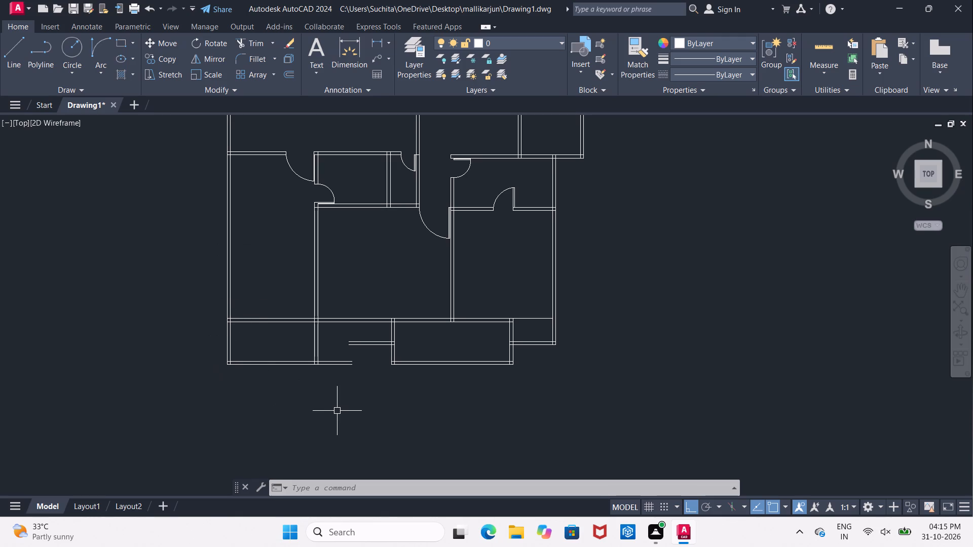
scroll(322, 347, up, 2)
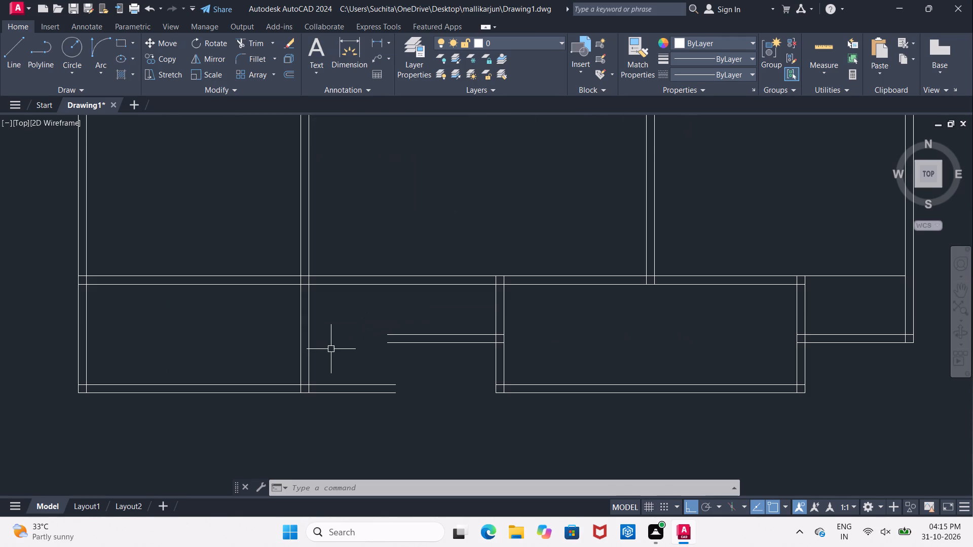
key(Escape)
text(EX)
key(space)
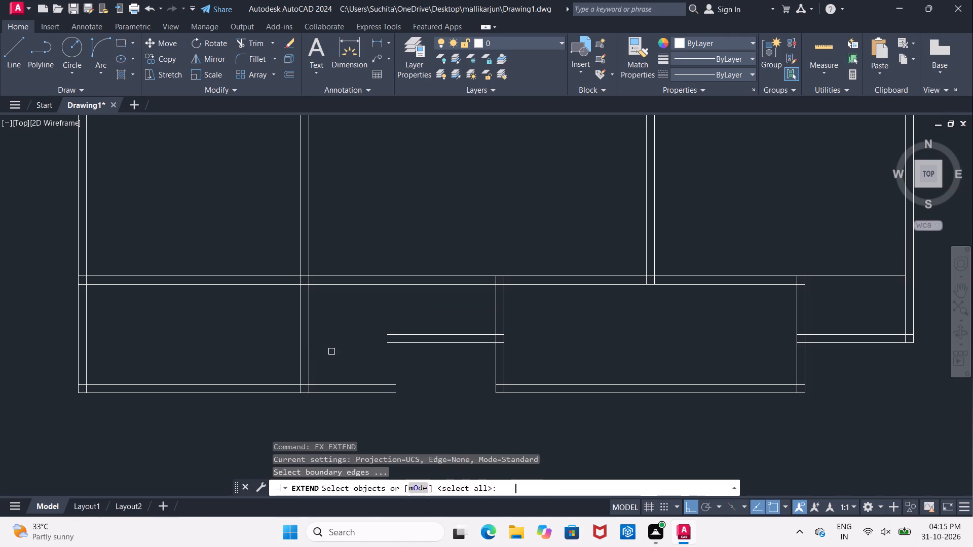
key(space)
click(406, 344)
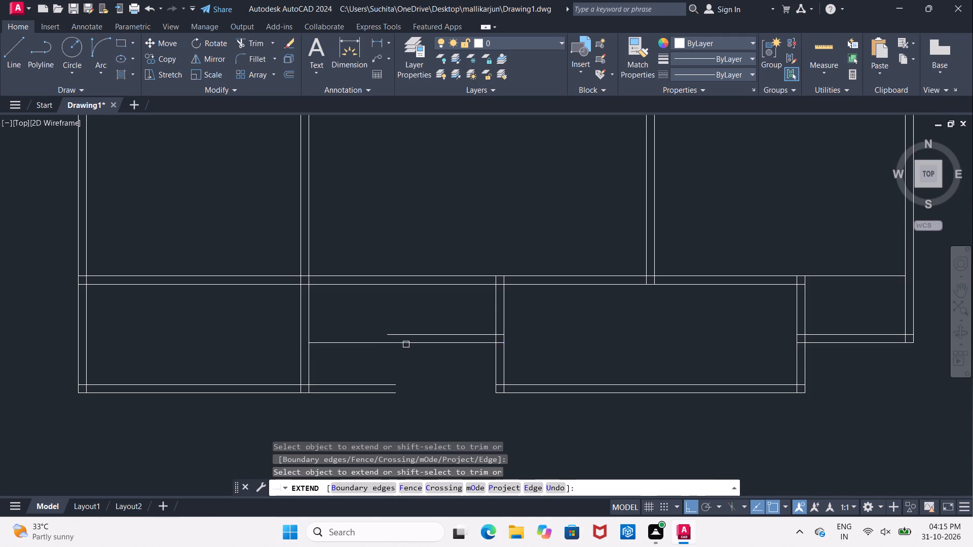
click(351, 342)
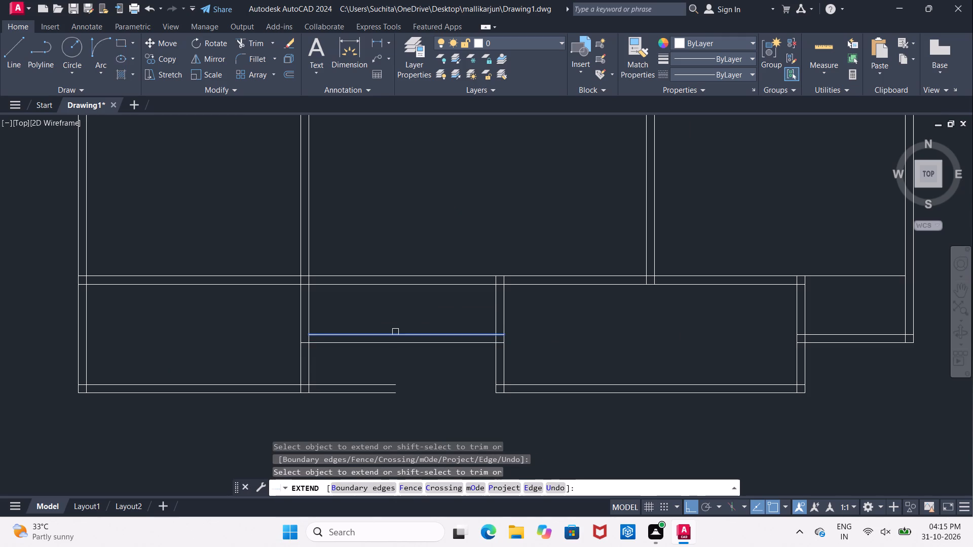
click(395, 332)
click(346, 333)
key(Escape)
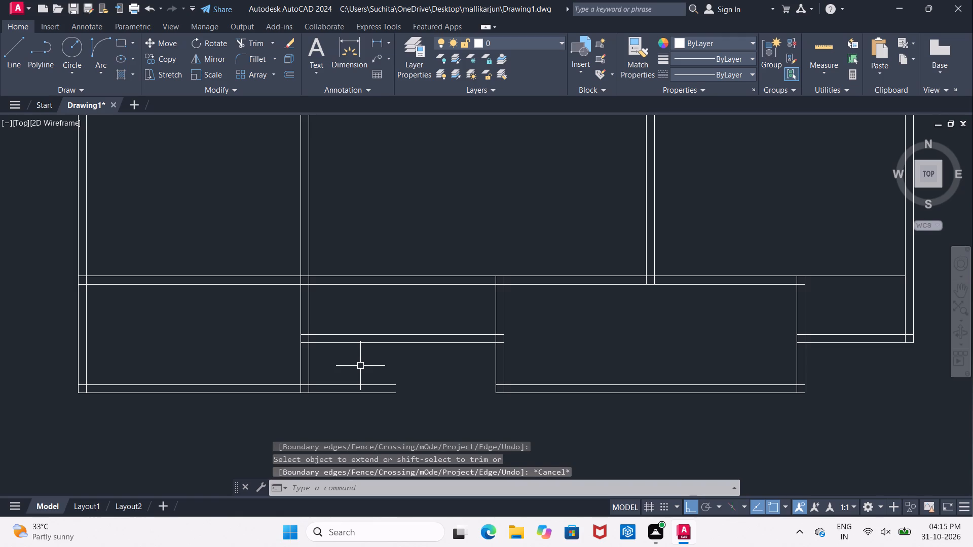
Measure the inside width of the small recess at the plan's southeast corner, between its two vertical walls.
scroll(363, 367, down, 2)
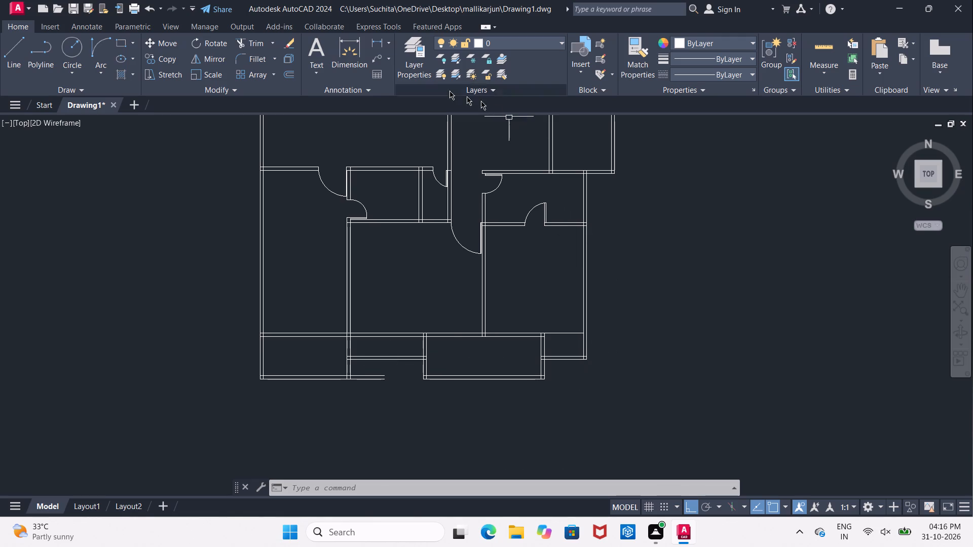
click(378, 45)
scroll(554, 356, up, 4)
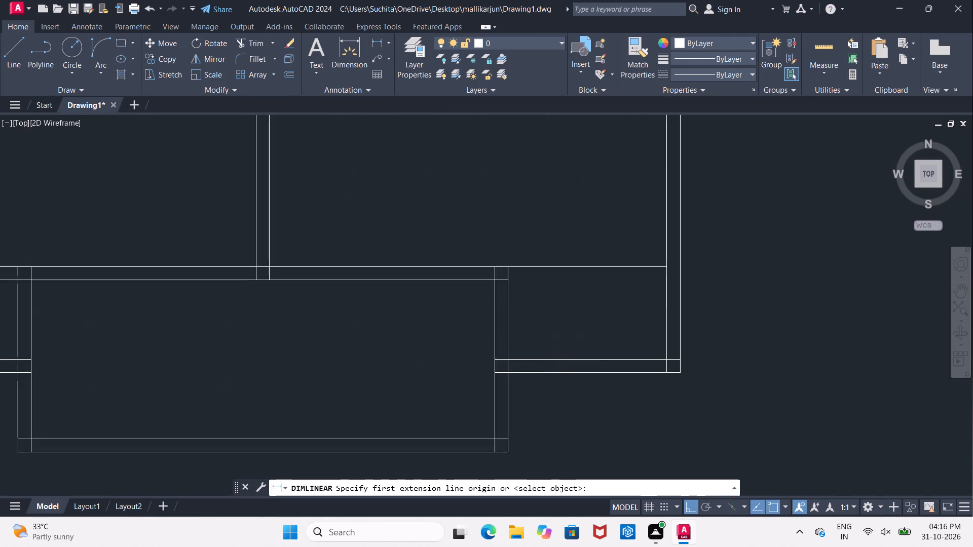
click(480, 362)
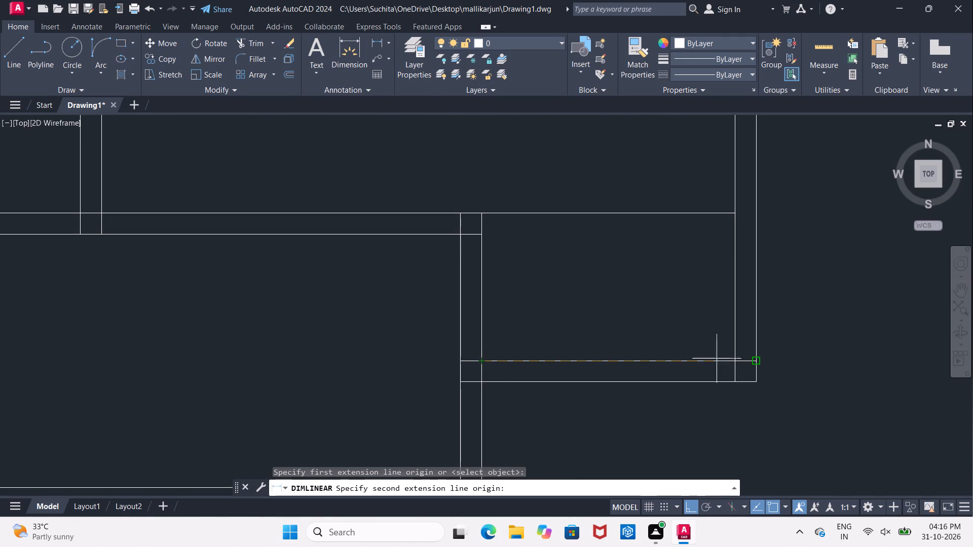
click(735, 361)
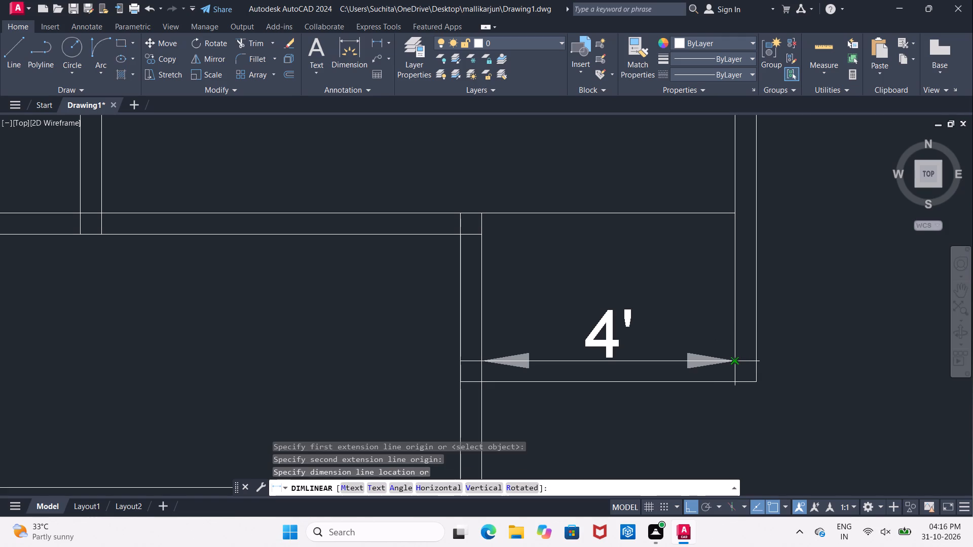
key(Escape)
scroll(736, 360, down, 2)
middle_drag(301, 350, 313, 351)
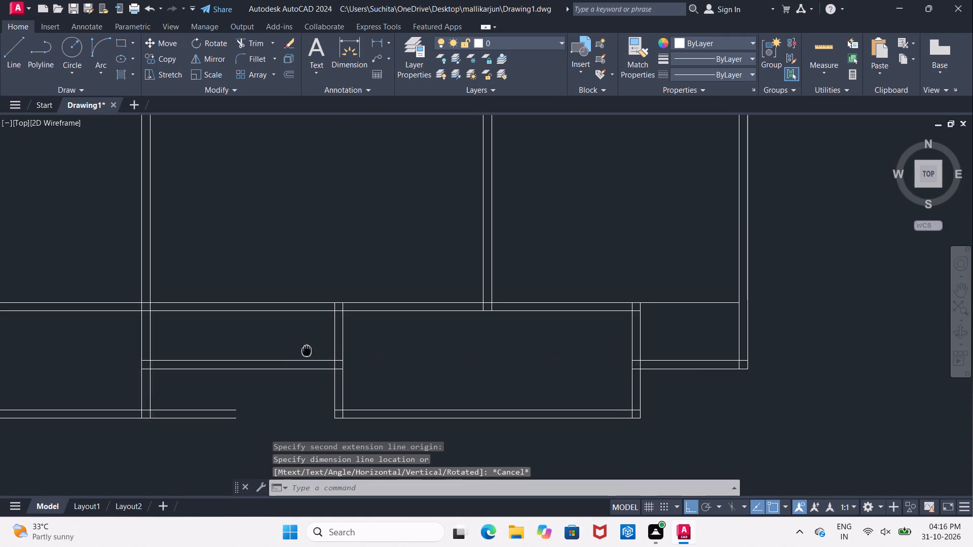
Offset the east face of the vertical wall below the small room 4' to the east.
middle_drag(313, 351, 451, 381)
scroll(339, 367, down, 1)
key(Escape)
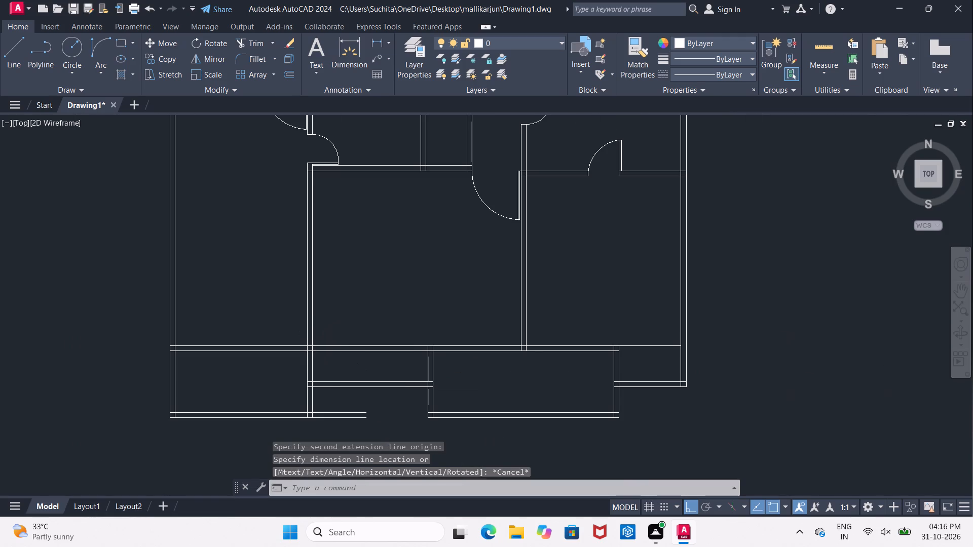
key(o)
key(Return)
text(4')
key(Return)
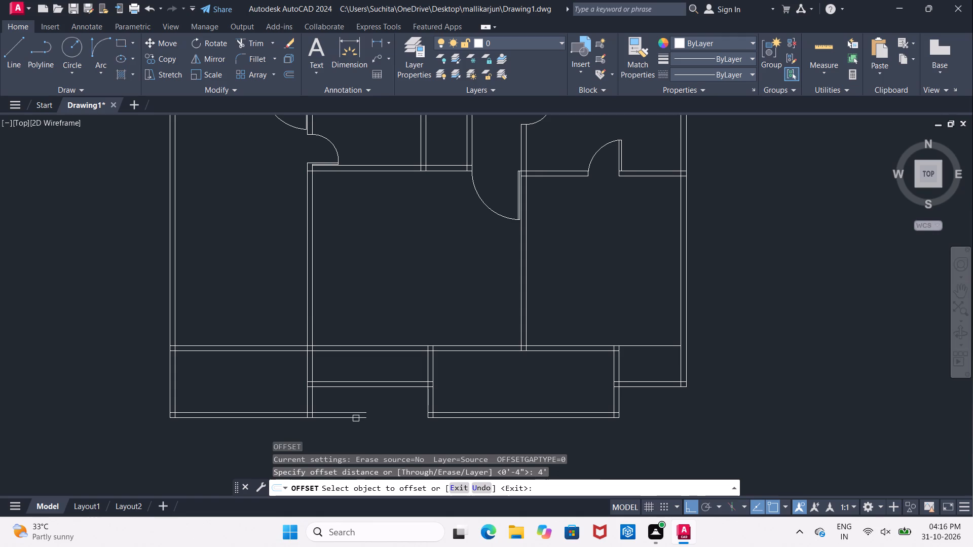
scroll(323, 369, up, 3)
click(274, 359)
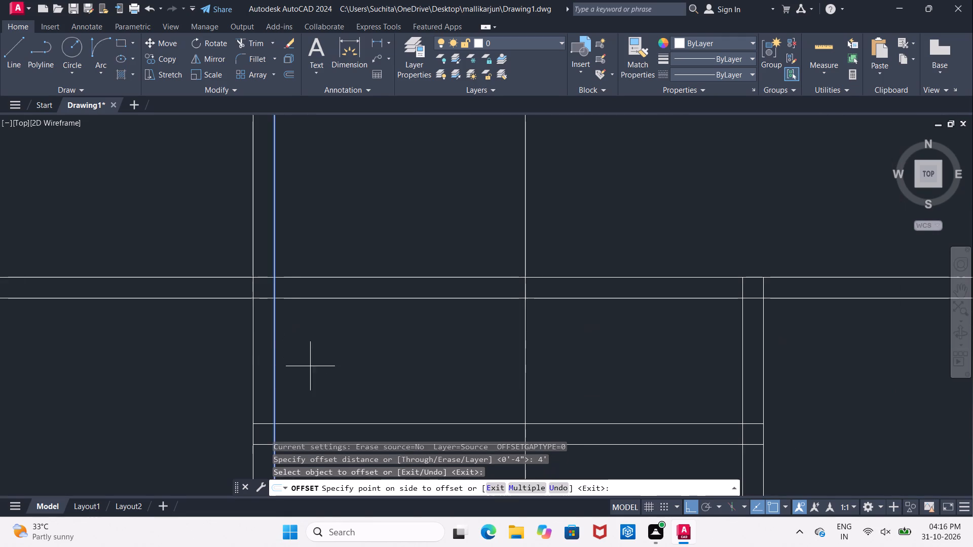
click(310, 366)
scroll(315, 365, down, 3)
key(Return)
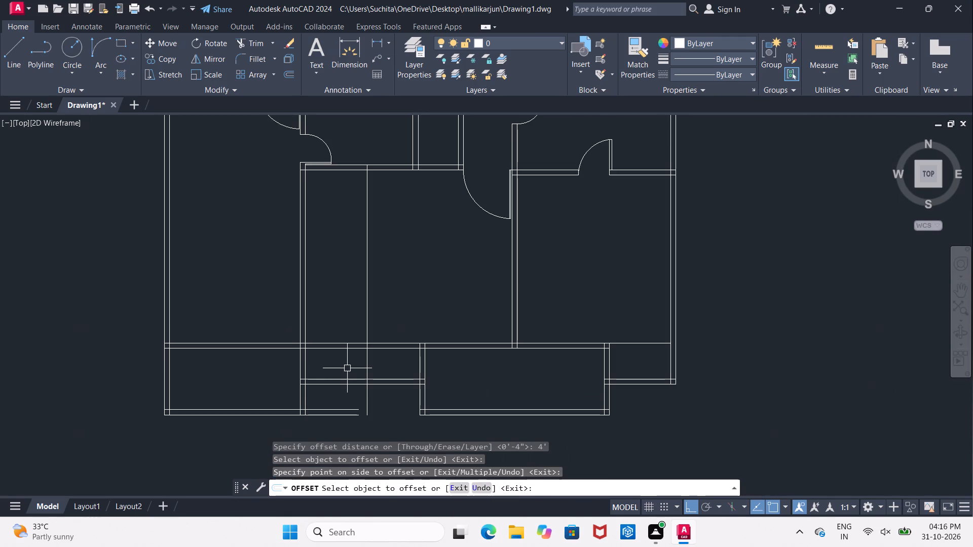
Offset the new vertical line 4" east to form the second face of a new wall.
key(Return)
text(4")
key(Return)
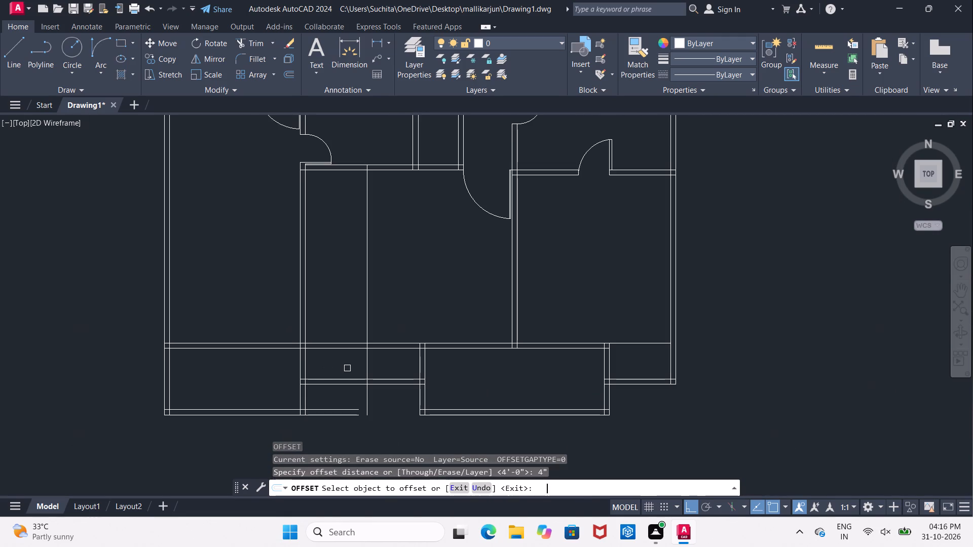
scroll(375, 396, up, 2)
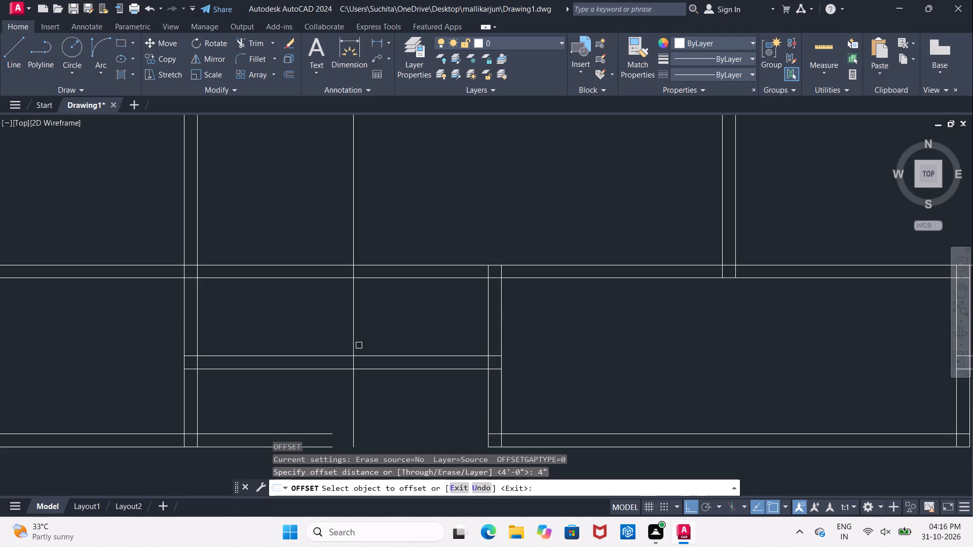
drag(352, 334, 360, 332)
click(411, 324)
key(Escape)
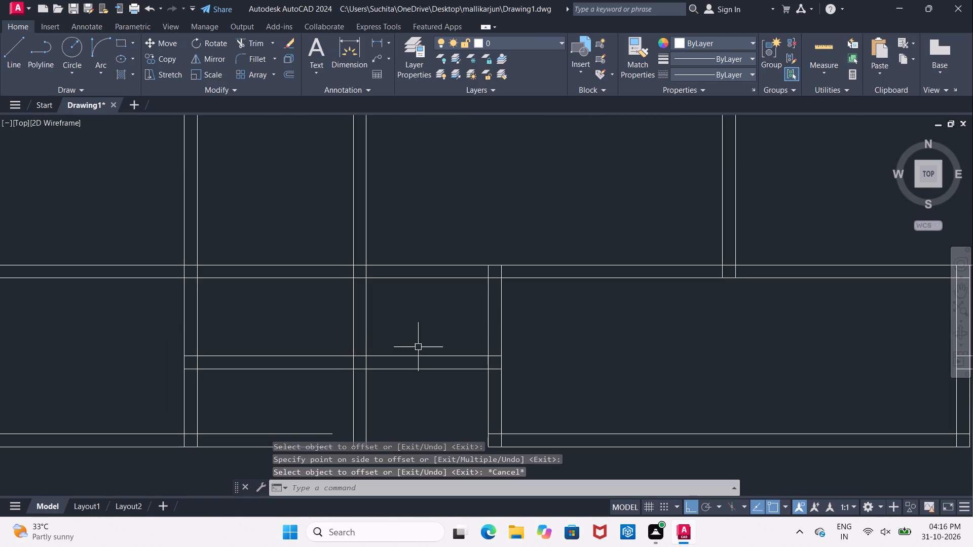
Trim away the short horizontal wall east of the new vertical wall and the new wall's ends south of the short wall.
middle_drag(433, 397, 399, 295)
text(TR)
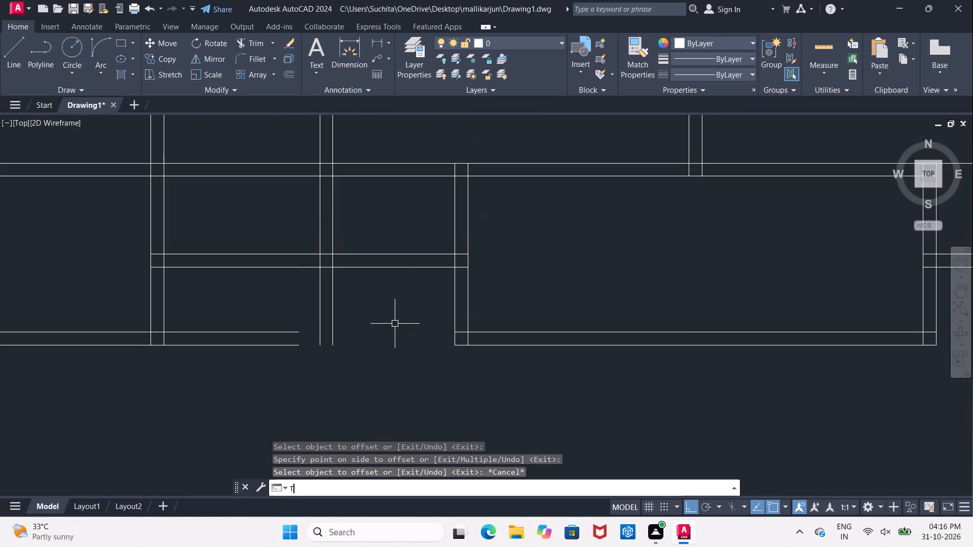
key(space)
key(space)
middle_drag(371, 251, 385, 277)
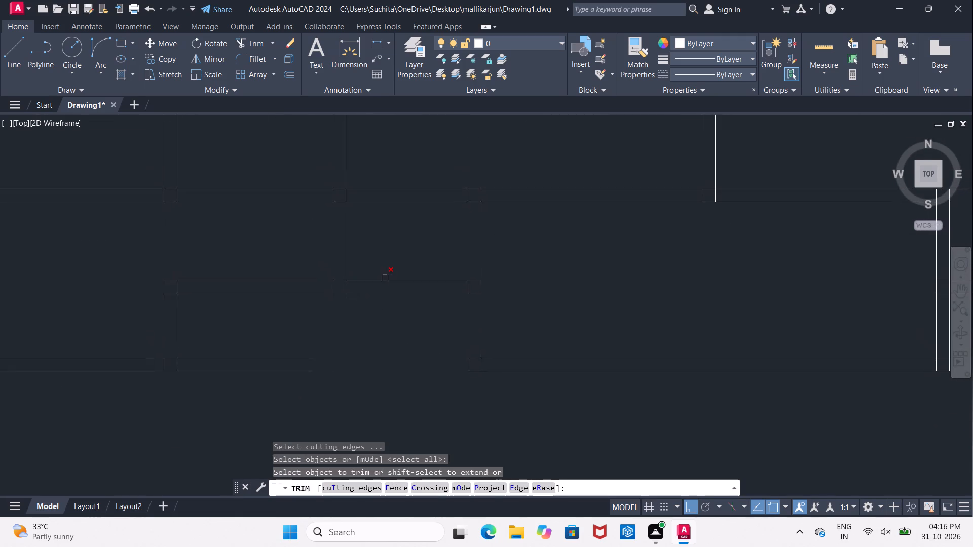
drag(378, 249, 380, 280)
click(384, 308)
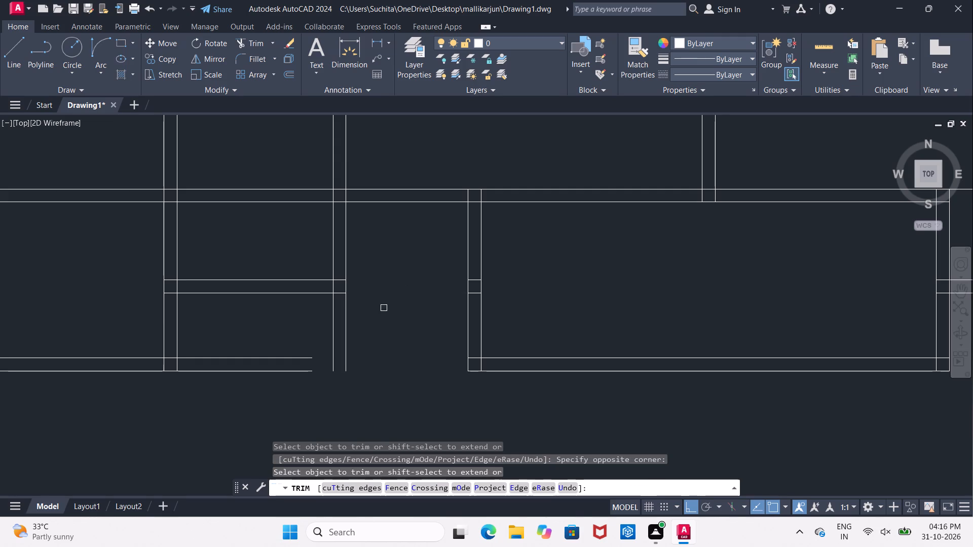
drag(290, 319, 305, 320)
click(372, 321)
middle_drag(371, 318, 381, 385)
scroll(381, 385, down, 2)
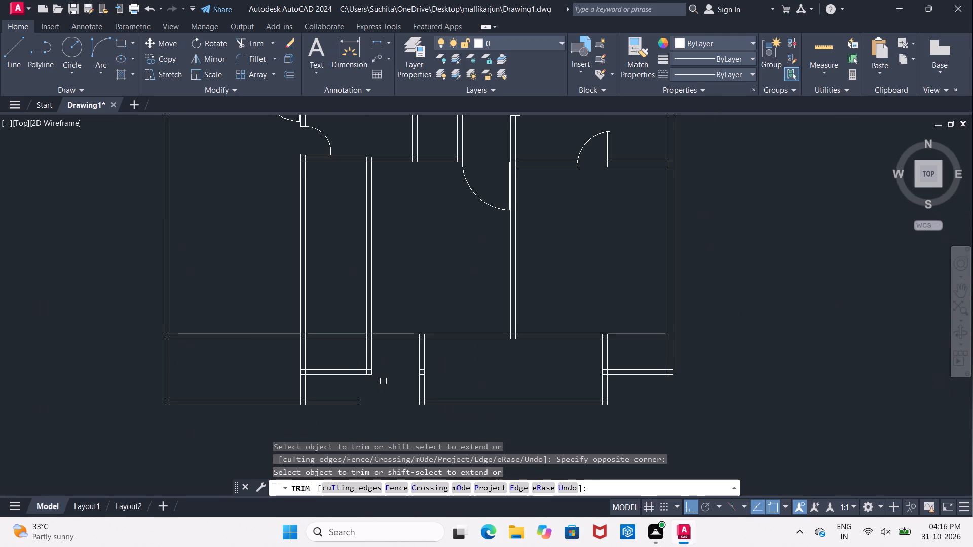
Trim the long horizontal wall's south face between the two vertical walls, and the new wall's faces crossing the room to the north.
click(320, 340)
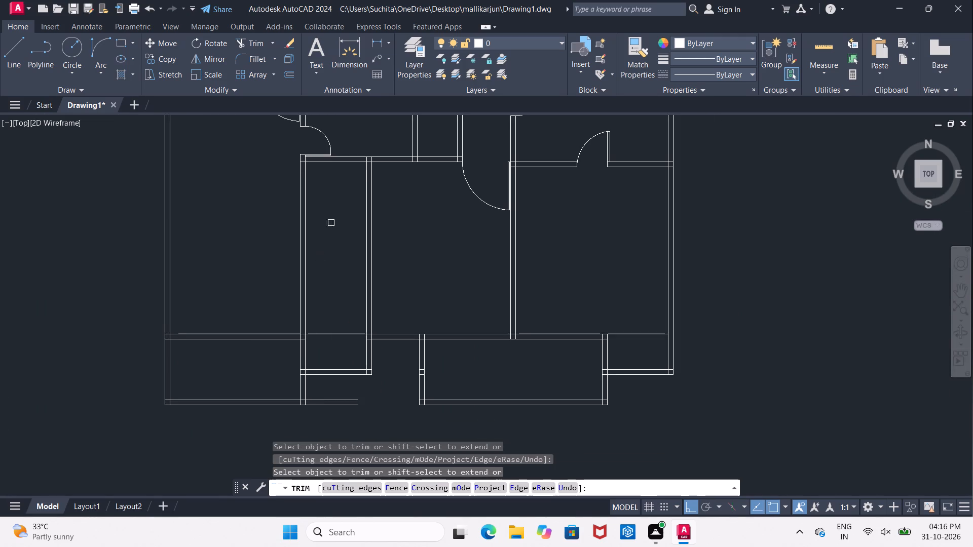
click(338, 187)
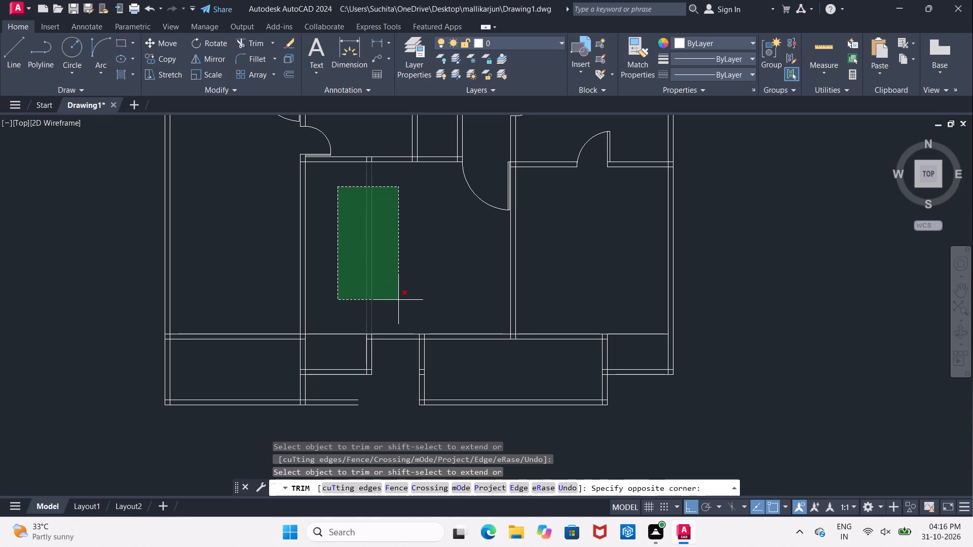
click(400, 303)
scroll(377, 406, up, 1)
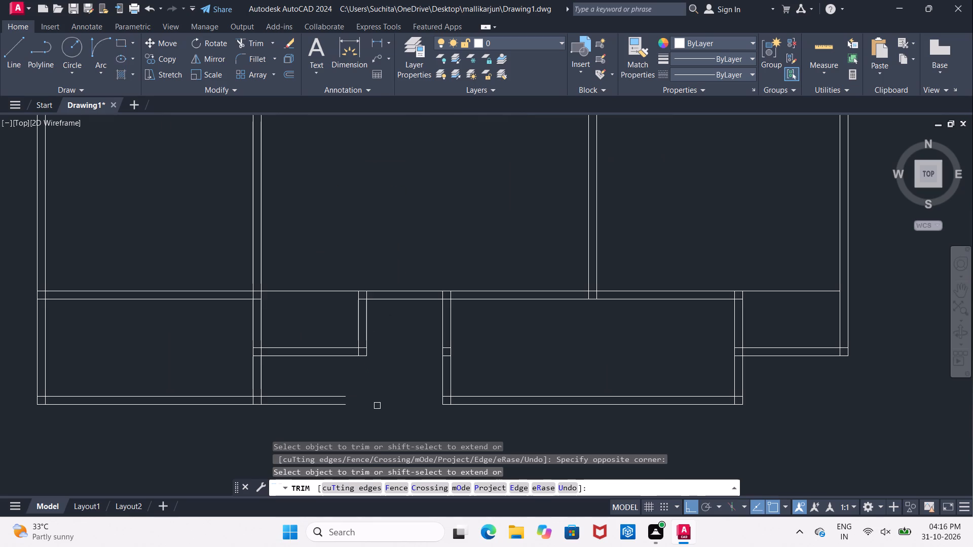
key(Escape)
Extend both faces of the southernmost horizontal wall across the gap so its western and eastern parts join.
text(EX)
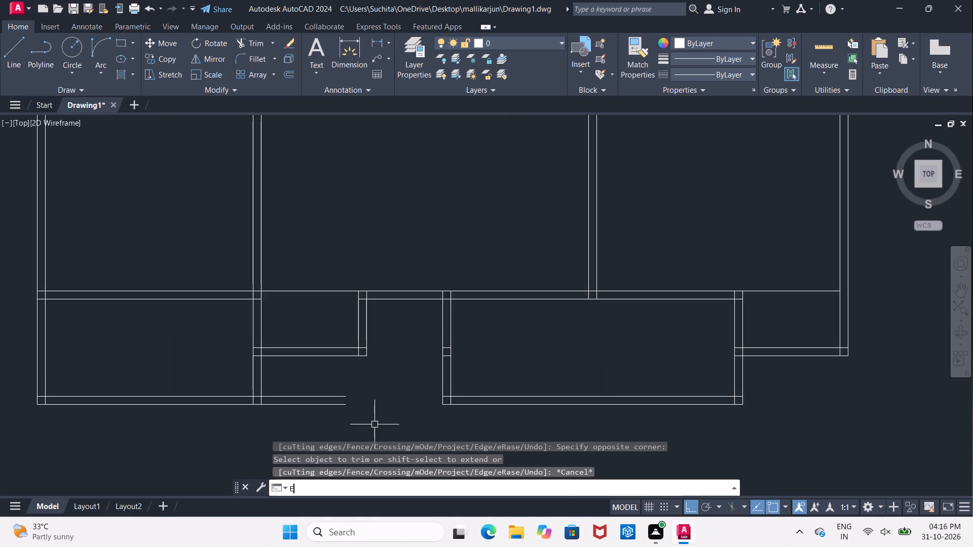
key(space)
key(space)
click(464, 404)
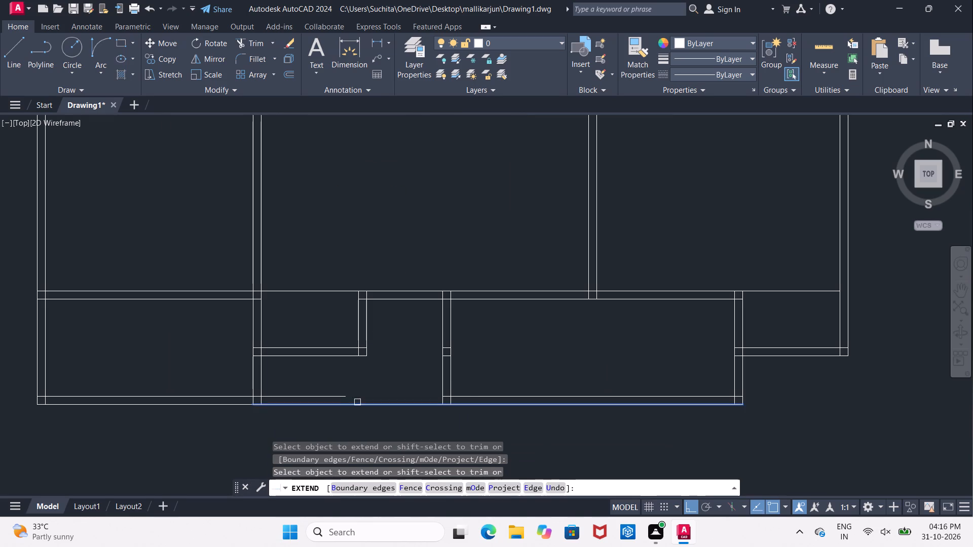
click(329, 395)
middle_drag(408, 357, 356, 381)
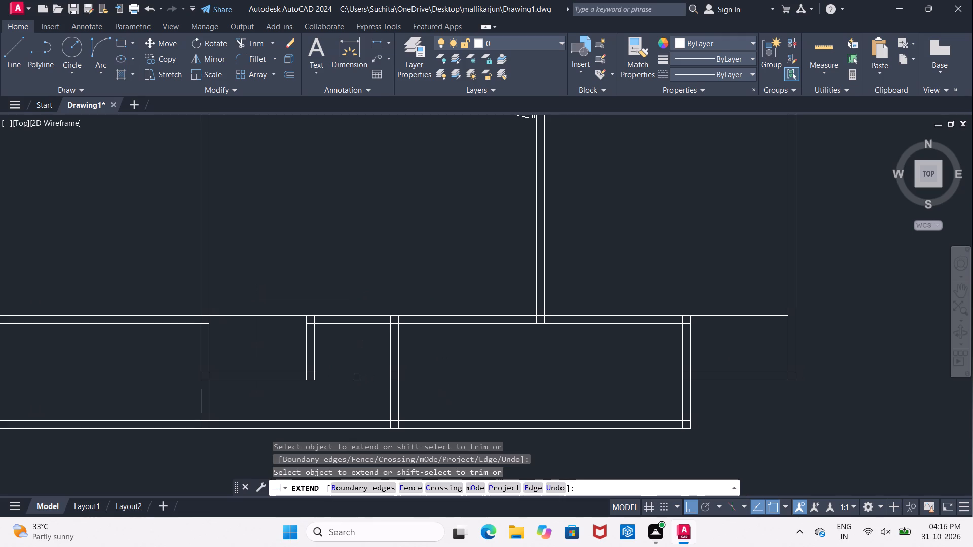
key(Escape)
Erase the old vertical wall east of the new one, including the two short line stubs left between its faces.
click(388, 349)
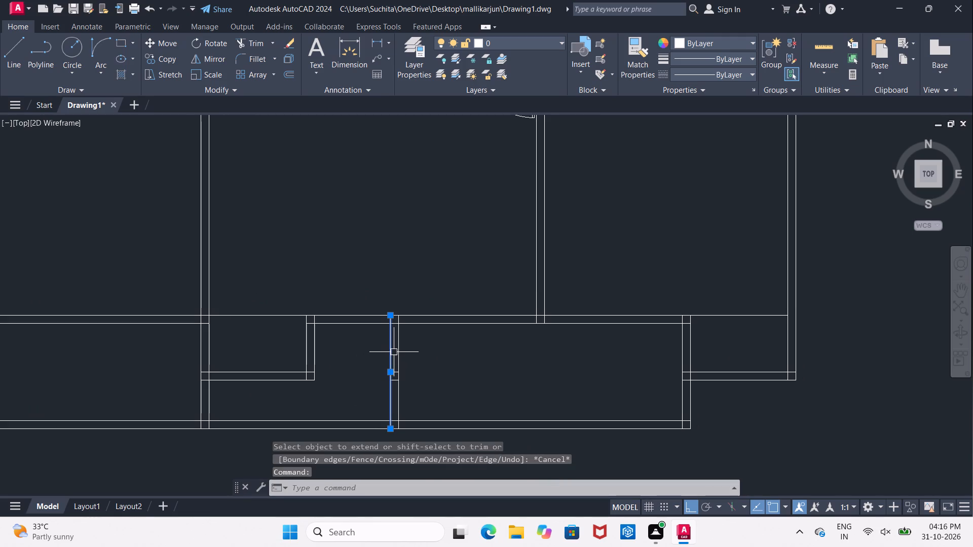
click(400, 353)
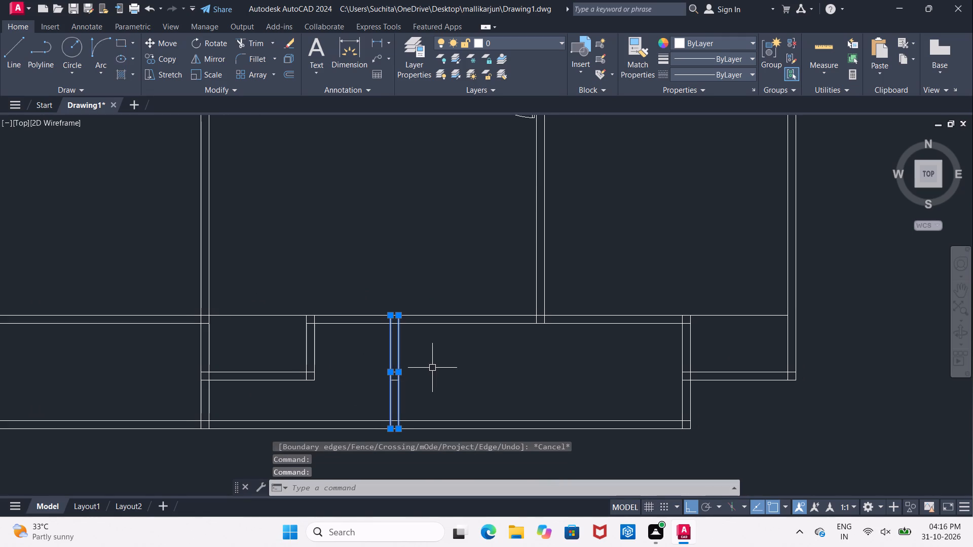
key(Delete)
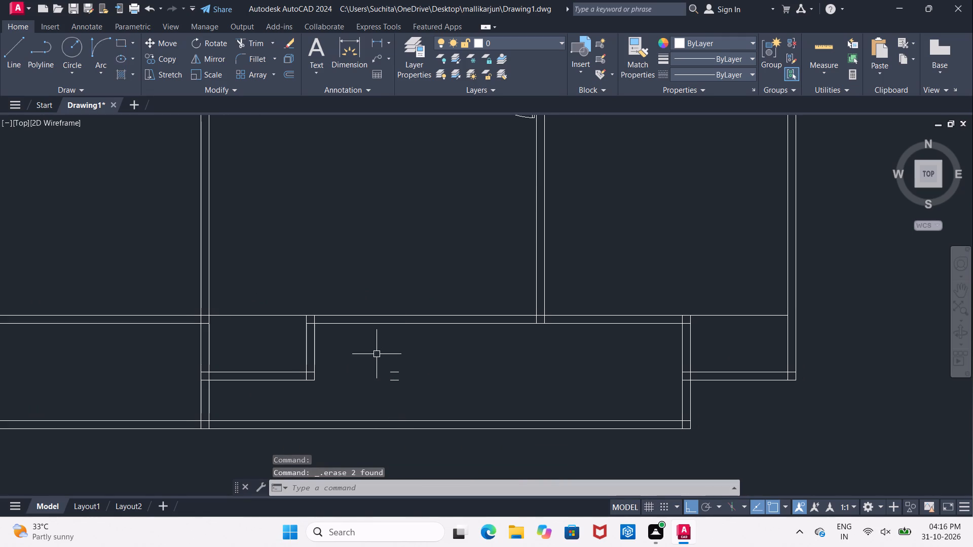
drag(376, 355, 379, 361)
click(422, 387)
key(Delete)
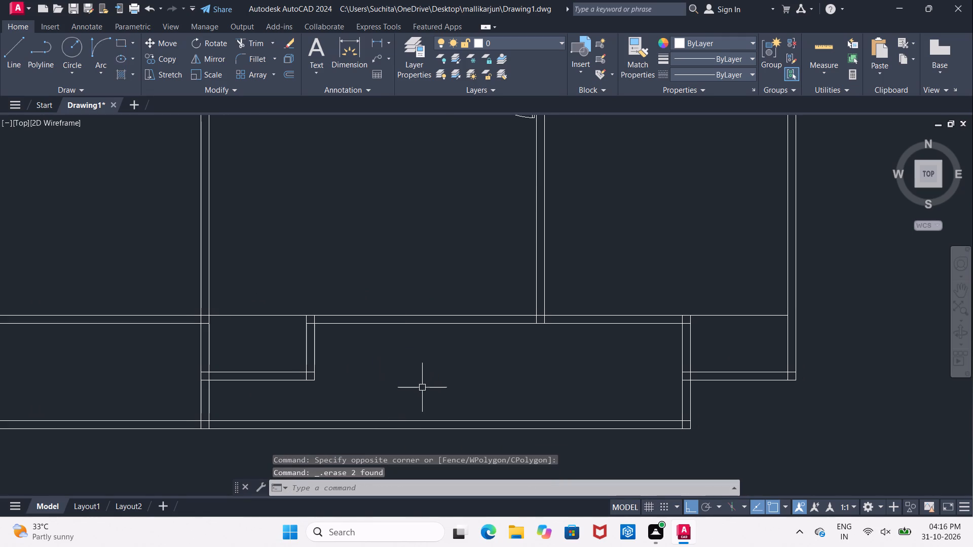
Extend both faces of the new vertical wall south to the outer face of the southernmost wall.
scroll(422, 387, down, 2)
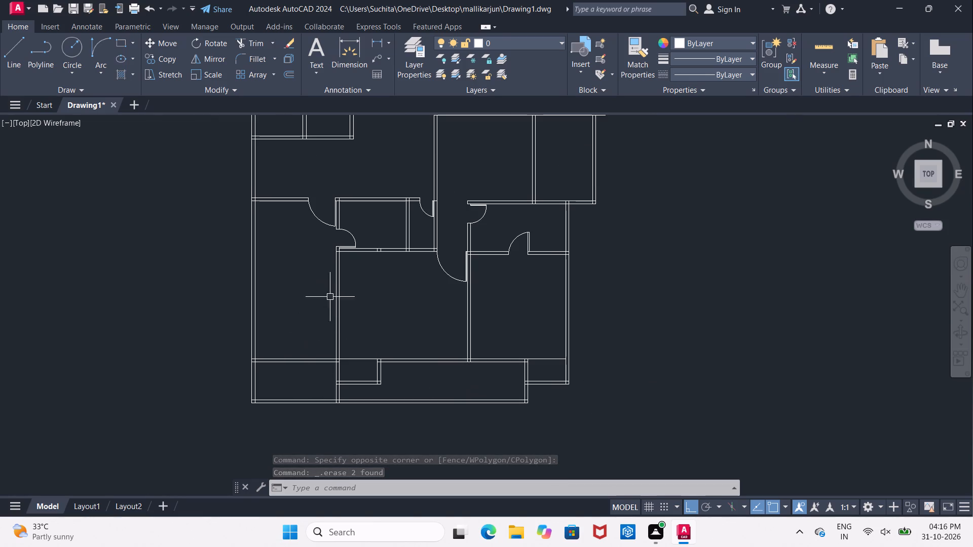
scroll(380, 395, up, 3)
key(Escape)
key(e)
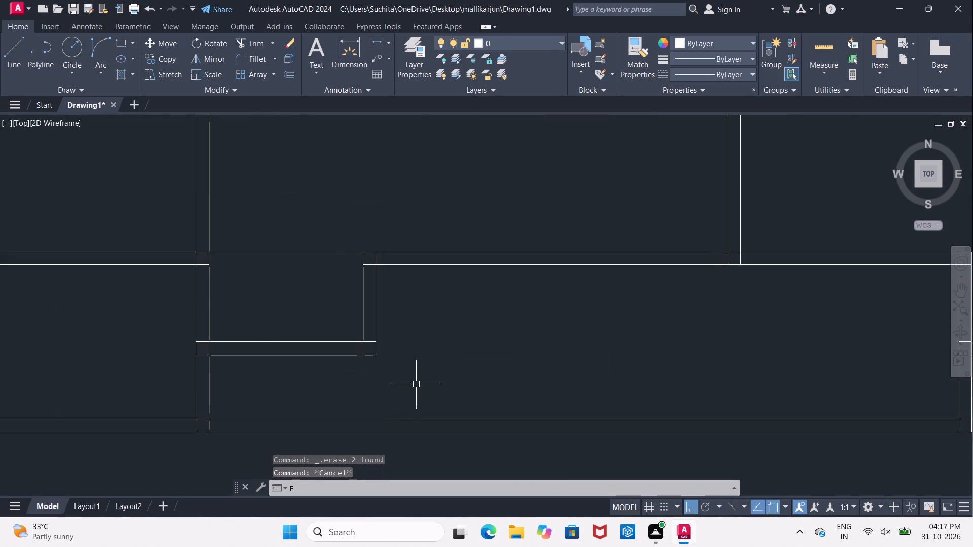
text(X)
key(space)
key(space)
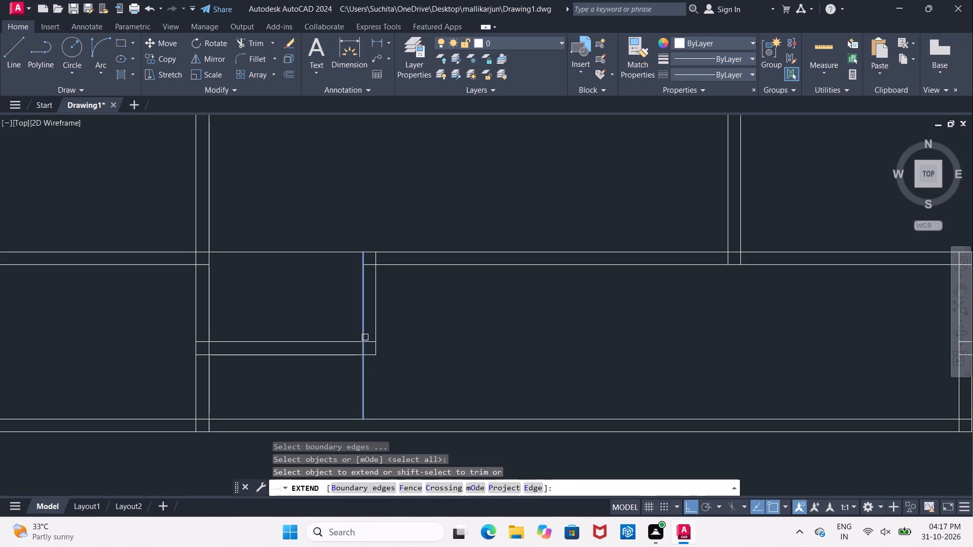
click(362, 333)
click(360, 370)
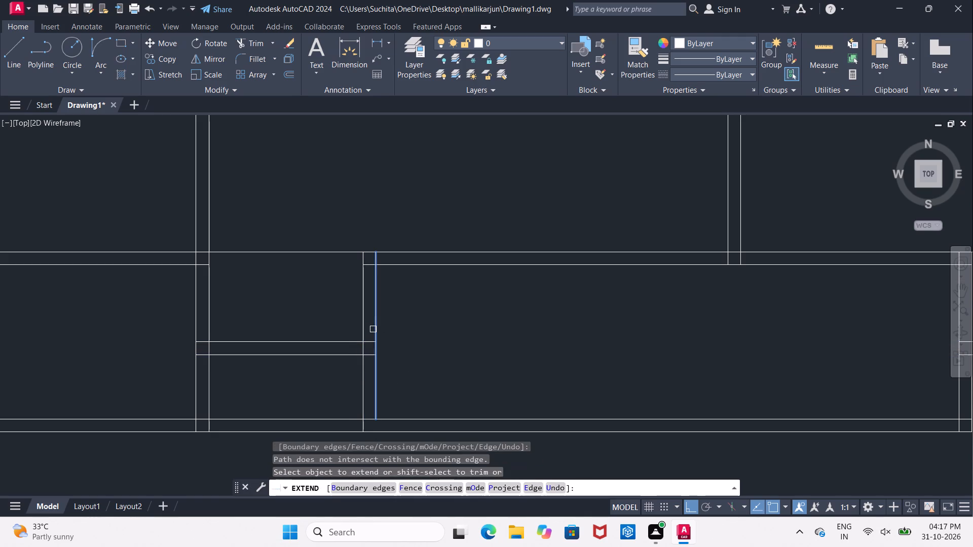
click(373, 324)
click(377, 365)
key(Escape)
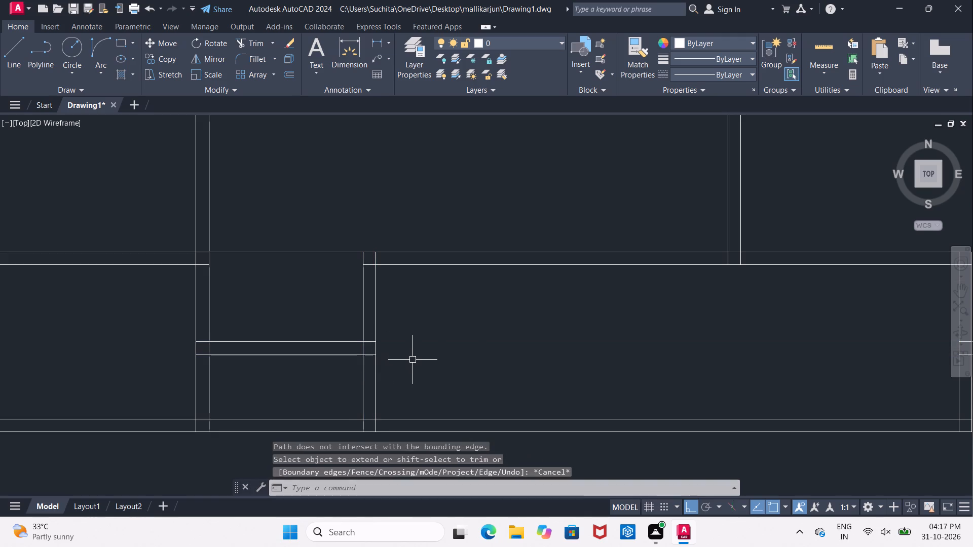
Trim both faces of the southernmost wall between the two vertical walls, opening the bay below the short horizontal wall.
key(t)
key(r)
key(space)
key(space)
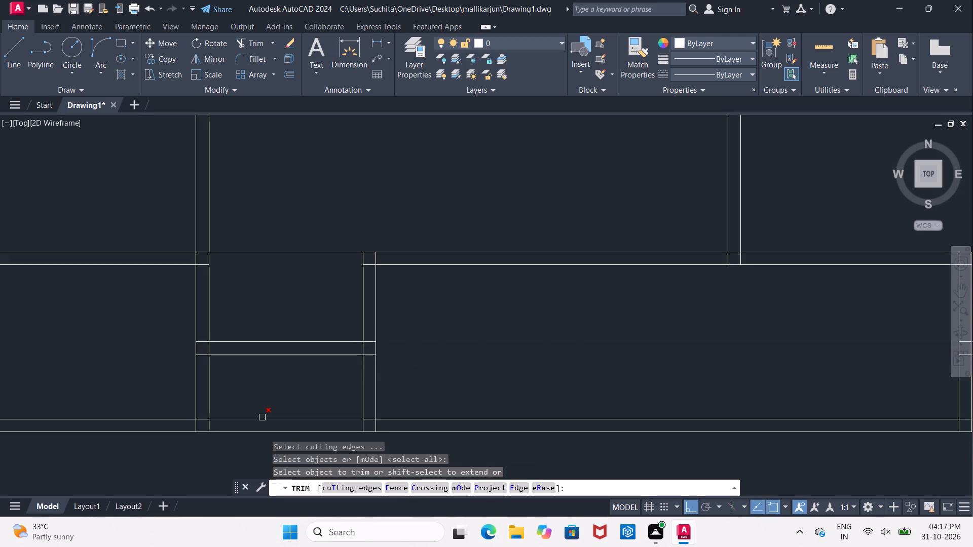
click(262, 417)
click(246, 428)
click(247, 433)
middle_drag(266, 425, 271, 349)
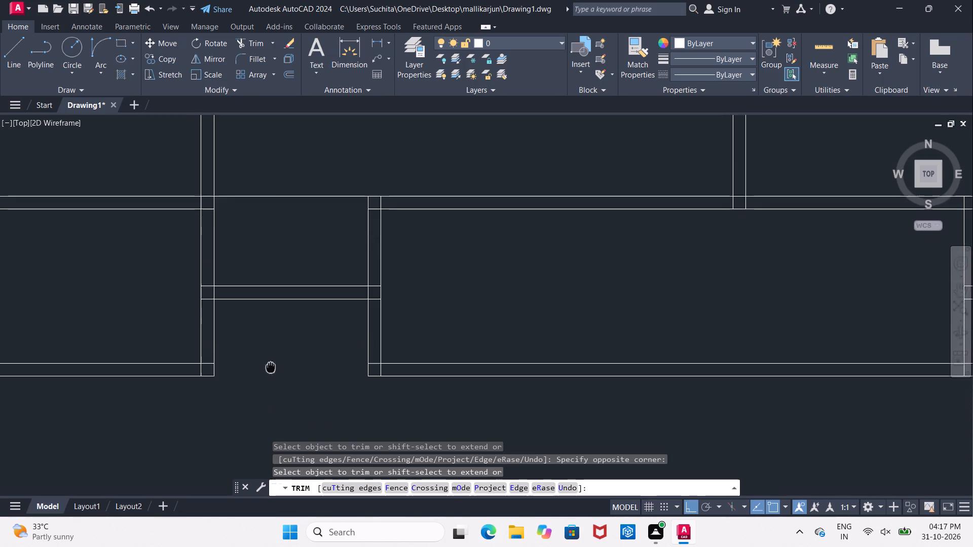
middle_drag(271, 349, 271, 342)
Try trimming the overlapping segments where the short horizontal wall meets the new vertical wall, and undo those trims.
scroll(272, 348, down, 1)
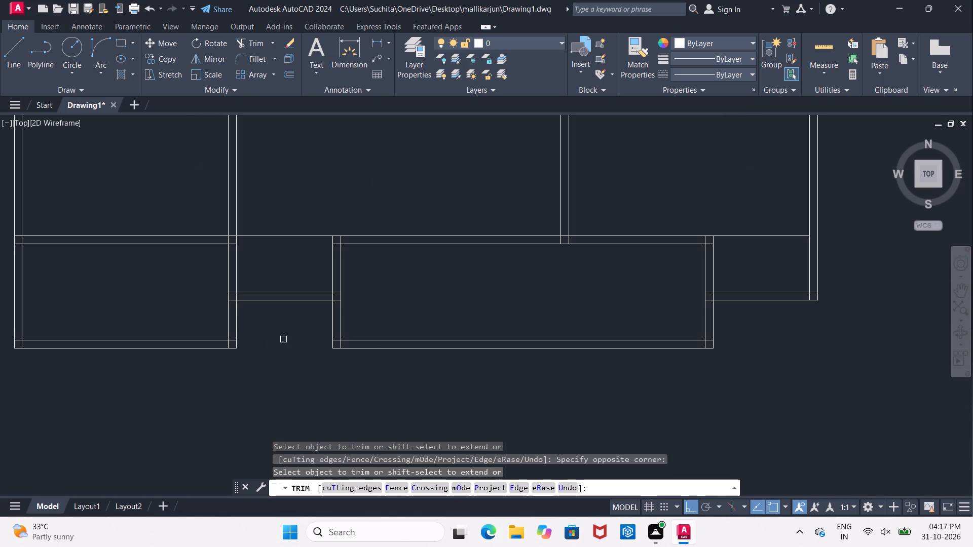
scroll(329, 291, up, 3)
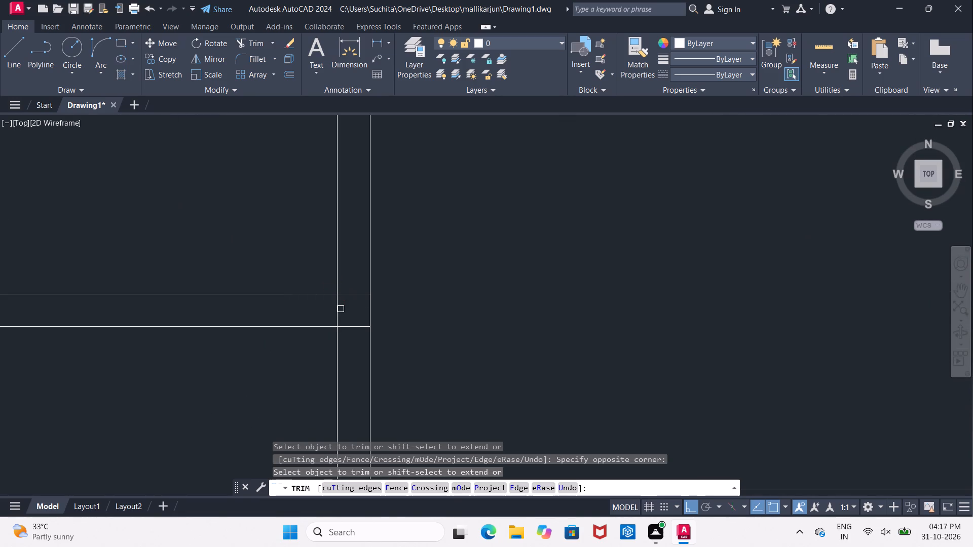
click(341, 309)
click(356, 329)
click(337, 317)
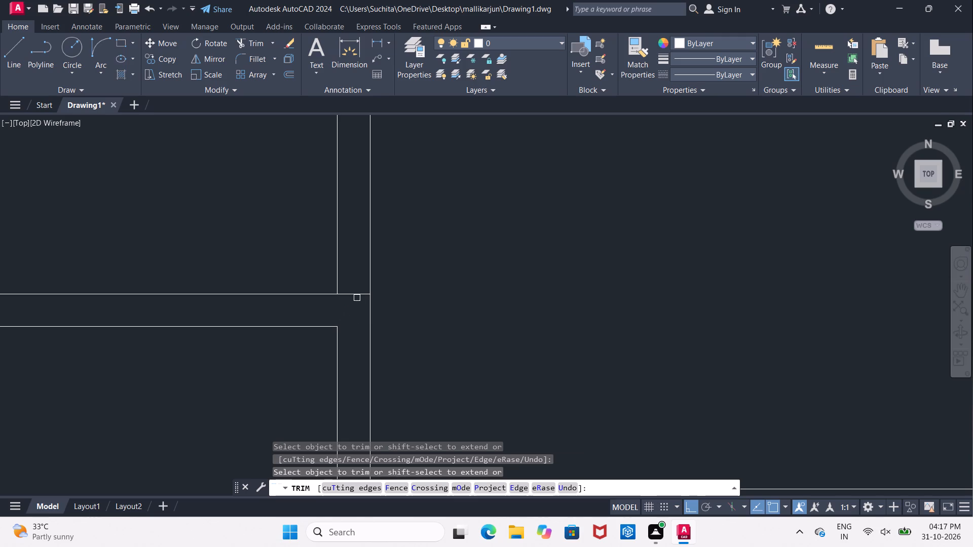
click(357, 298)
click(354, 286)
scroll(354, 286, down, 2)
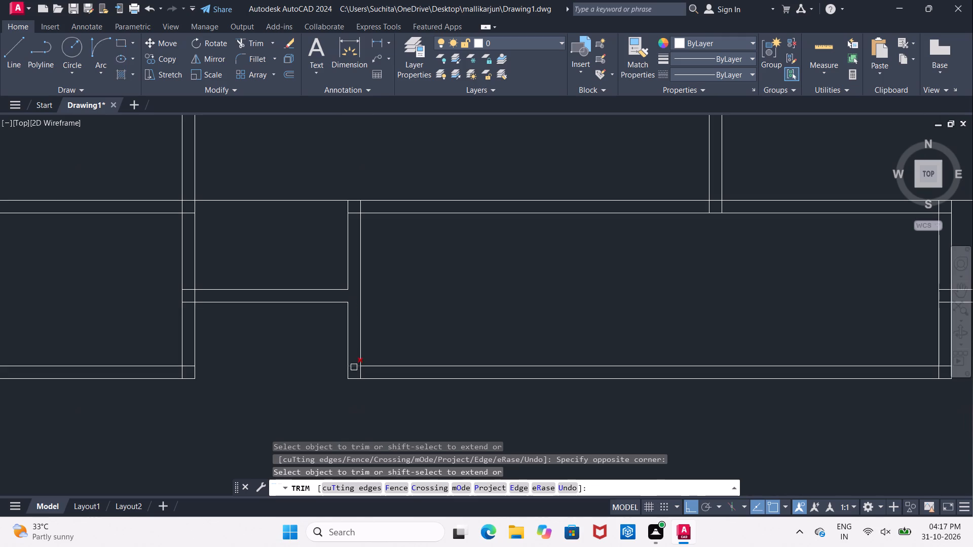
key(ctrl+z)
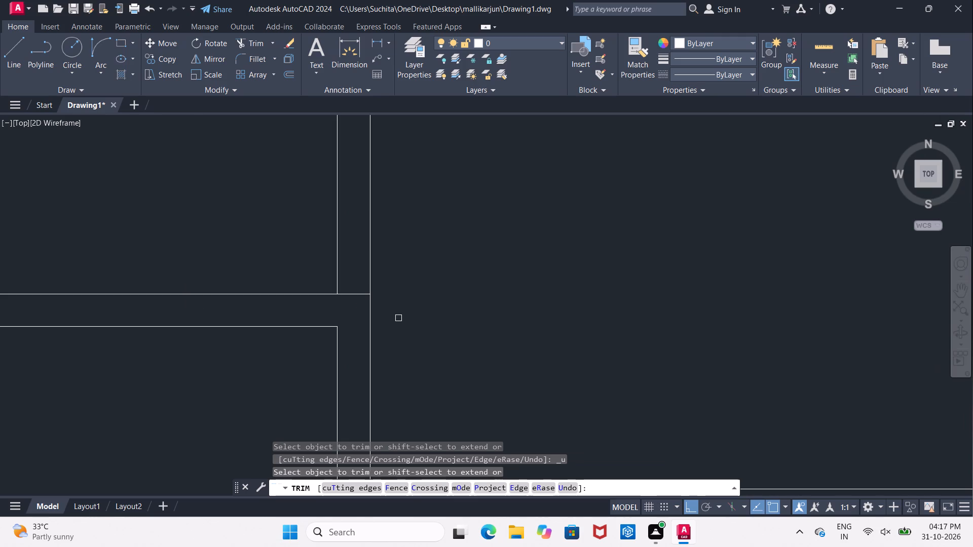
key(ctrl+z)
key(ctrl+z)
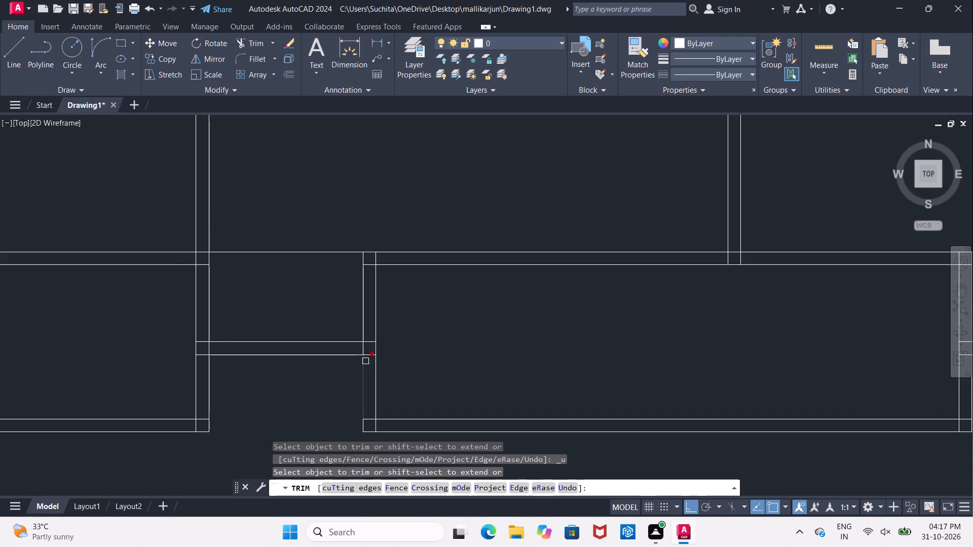
Trim the overlapping face segments where the short horizontal recess wall meets the vertical walls at its east and west ends.
scroll(362, 353, up, 2)
click(359, 345)
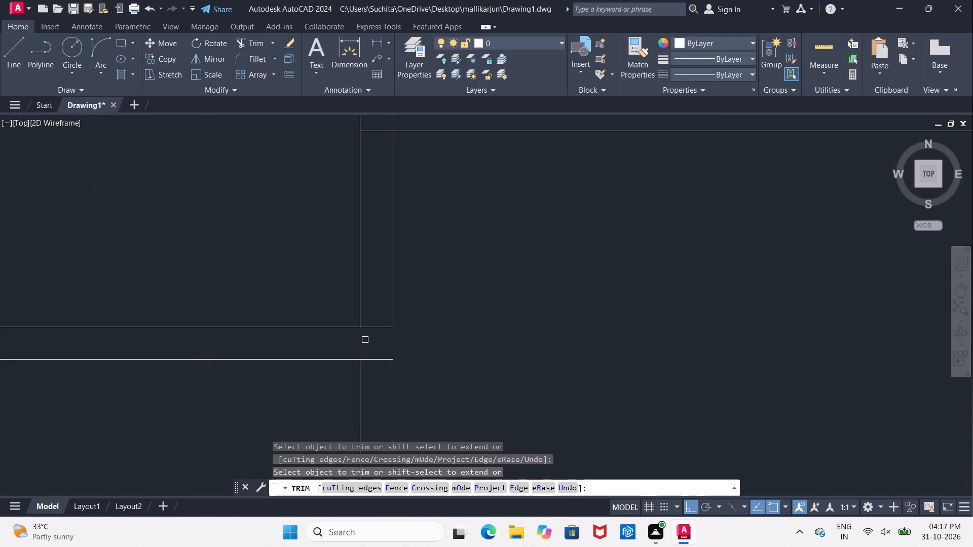
click(375, 326)
scroll(375, 326, down, 2)
middle_drag(253, 379, 303, 380)
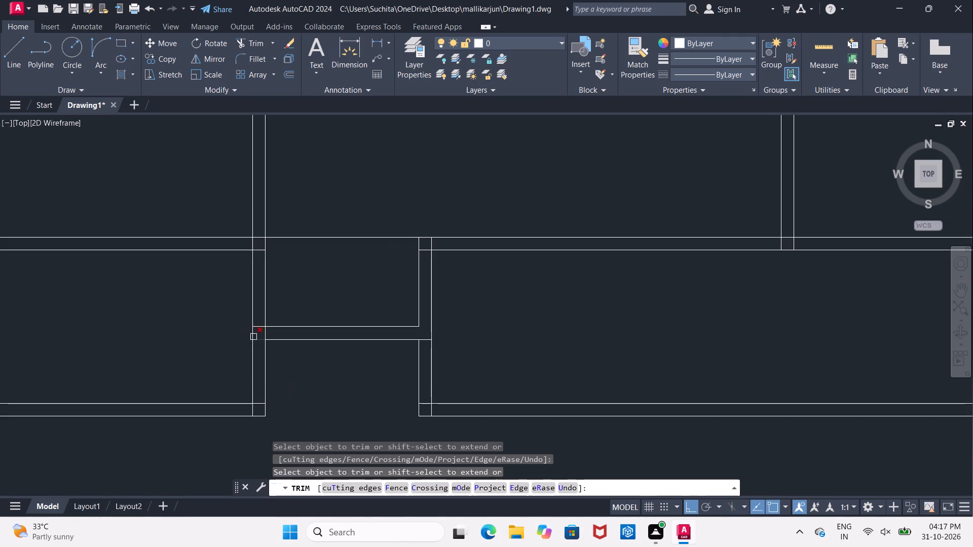
scroll(253, 337, up, 3)
click(295, 334)
click(265, 300)
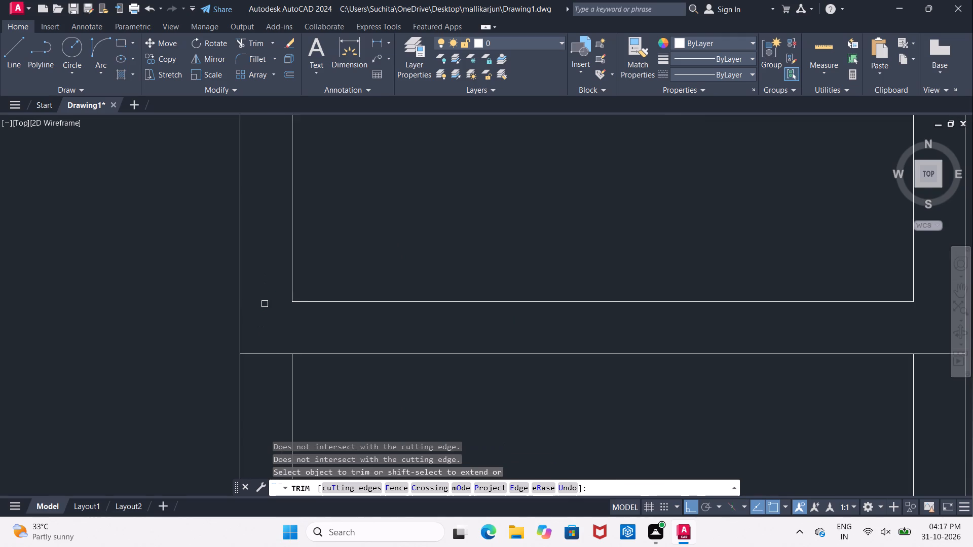
Trim the overlapping inner-face segments at the southeast and southwest corners of the southwestern bay.
scroll(266, 308, down, 3)
middle_drag(293, 367, 361, 290)
scroll(323, 315, up, 3)
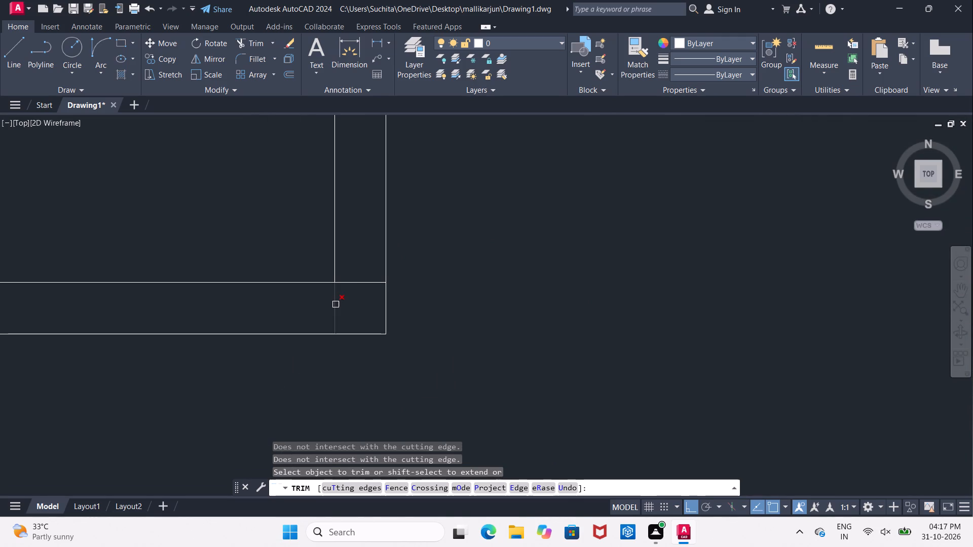
click(335, 304)
click(362, 276)
click(361, 306)
scroll(364, 296, down, 4)
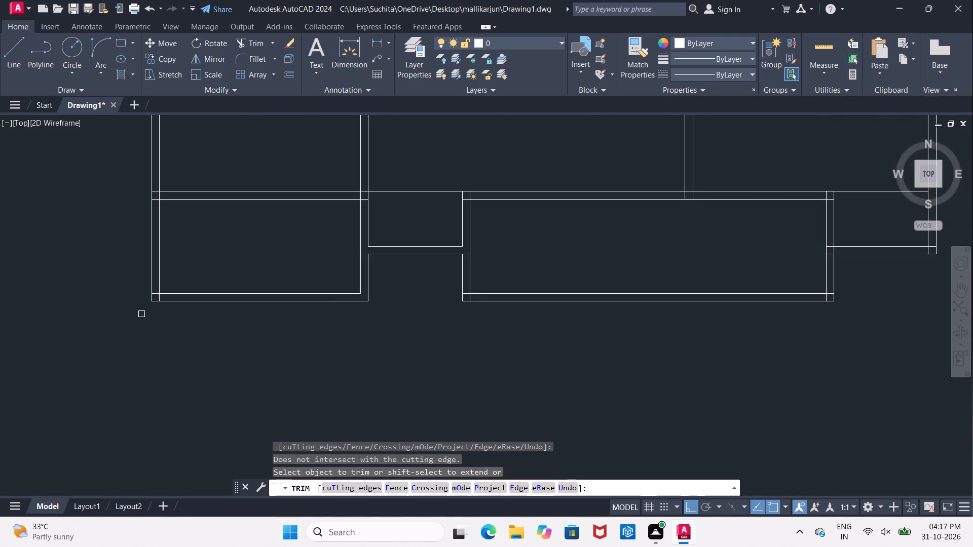
scroll(150, 301, up, 4)
click(160, 276)
click(175, 310)
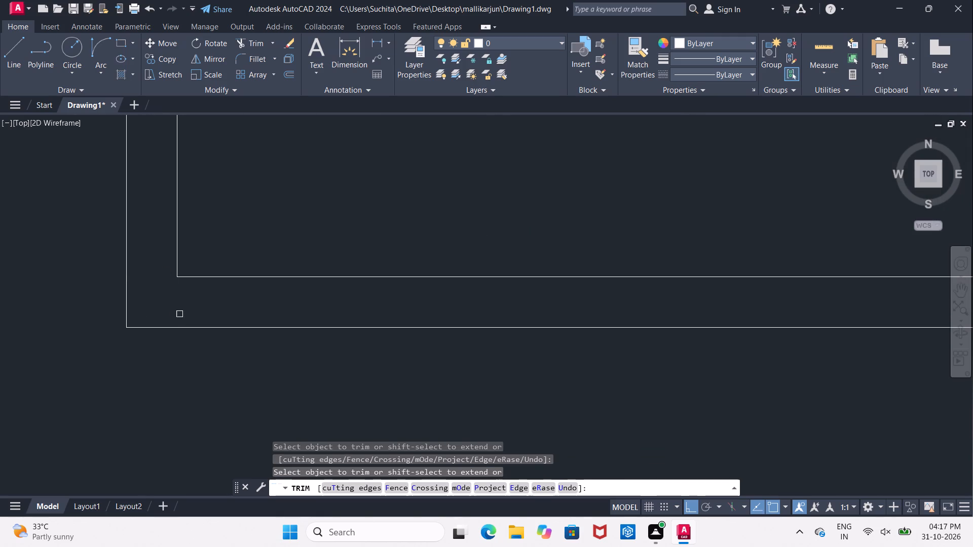
scroll(180, 314, down, 5)
middle_drag(313, 357, 271, 368)
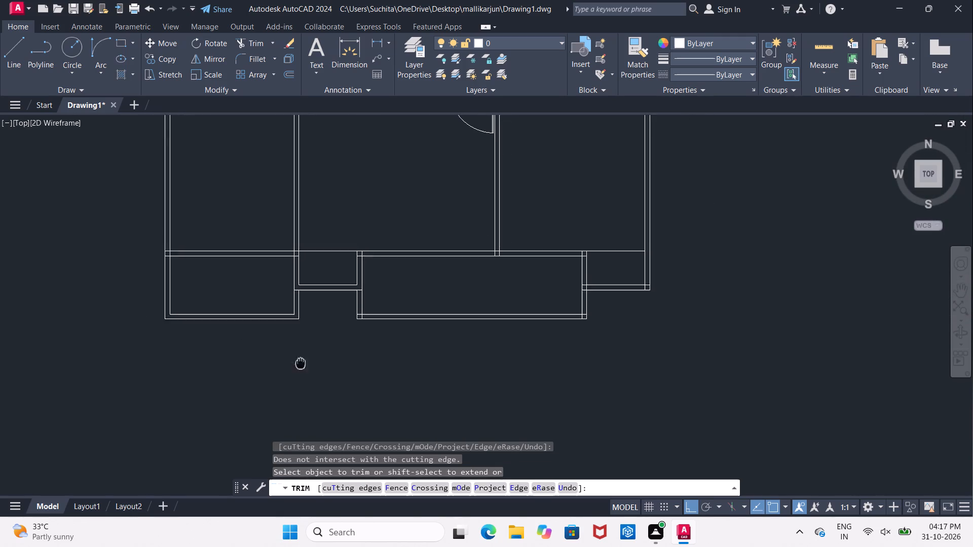
Trim the overlaps at the central bay's southeast corner and where its east wall meets the short eastern horizontal wall.
middle_drag(271, 368, 159, 386)
scroll(444, 345, up, 4)
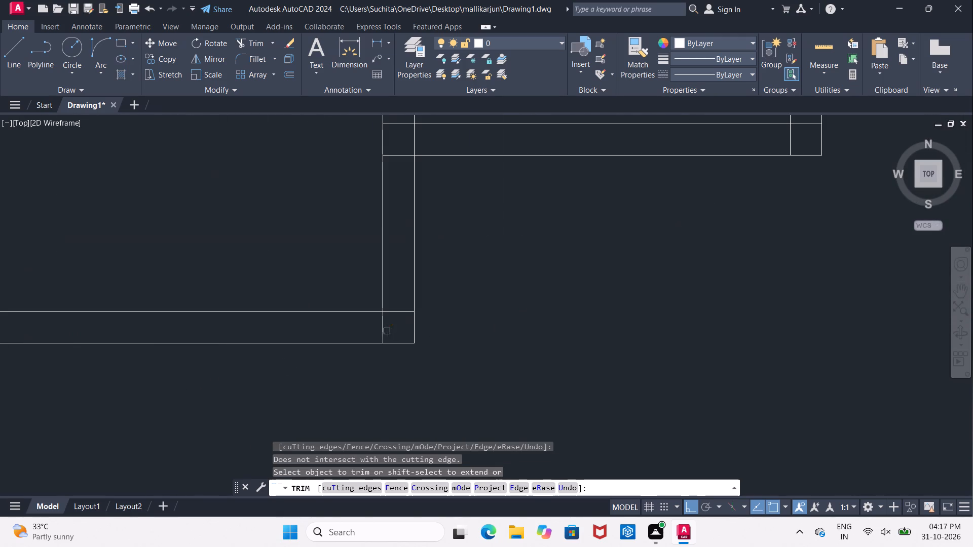
click(382, 331)
click(398, 315)
middle_drag(393, 332, 382, 434)
middle_drag(382, 310, 384, 397)
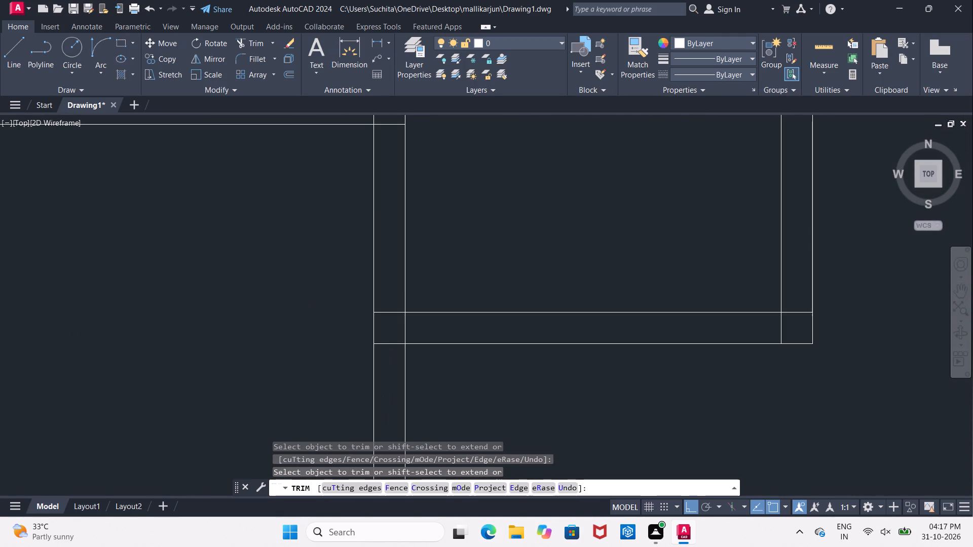
click(390, 312)
click(405, 328)
scroll(547, 377, down, 3)
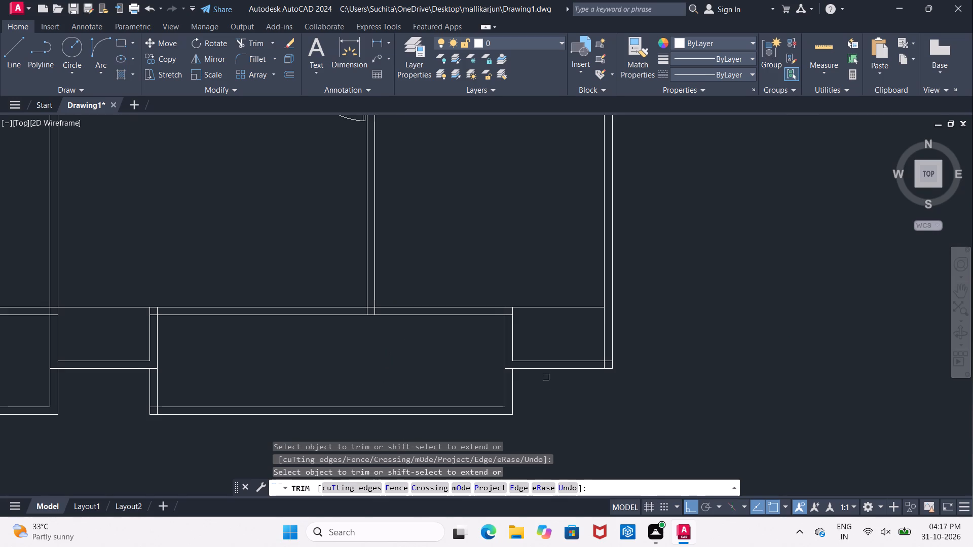
Trim the overlapping inner-face segments at the outer southeast corner, where the short eastern horizontal wall meets the outer east wall.
middle_drag(576, 395, 341, 377)
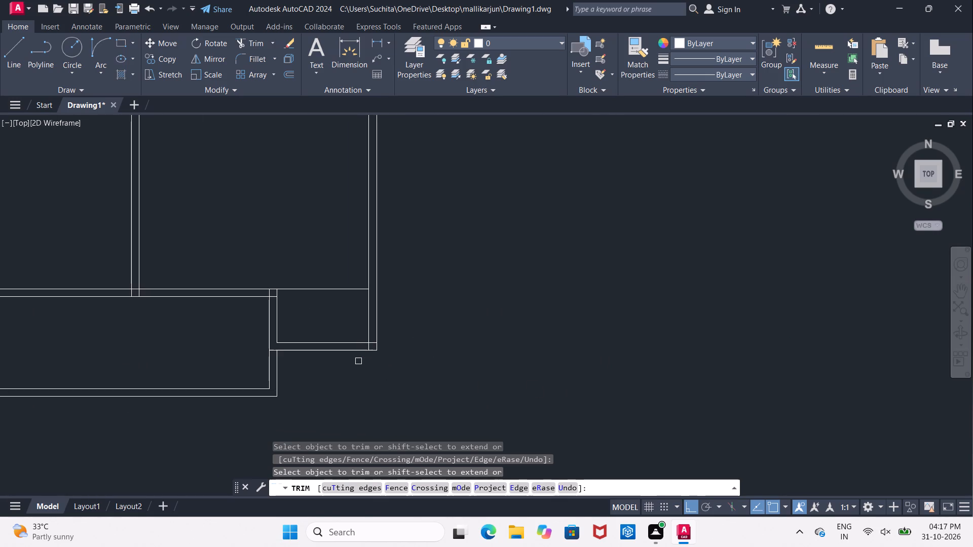
scroll(364, 351, up, 3)
click(377, 332)
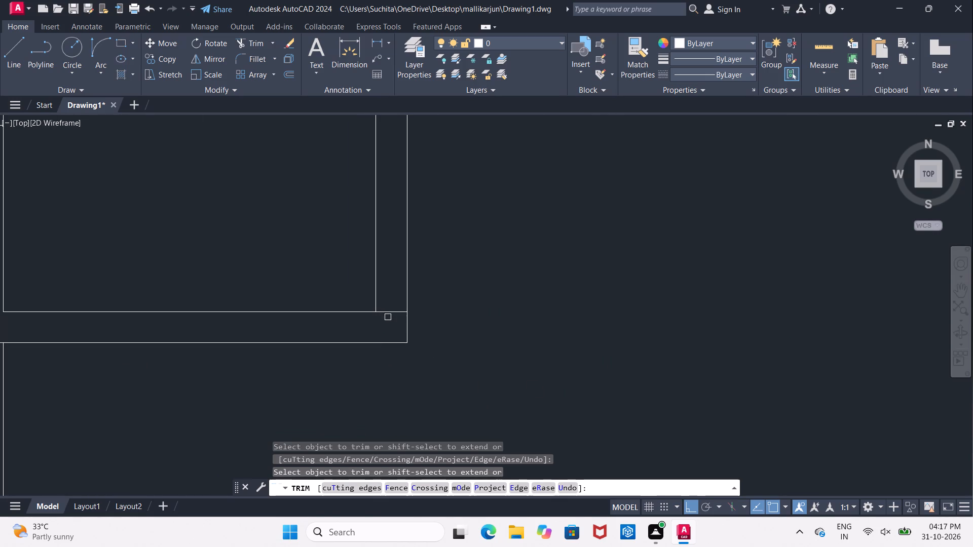
click(388, 310)
scroll(394, 319, down, 5)
middle_drag(273, 334, 309, 336)
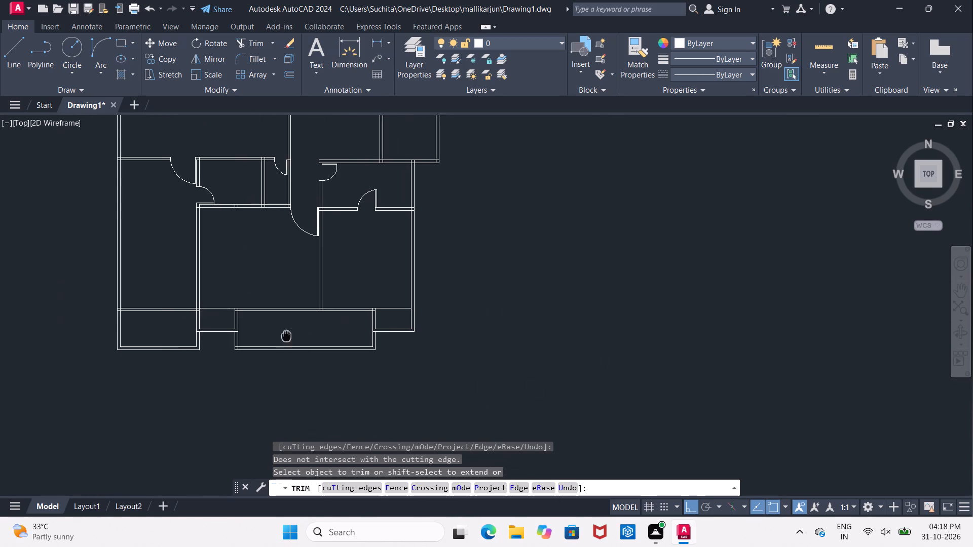
middle_drag(309, 336, 436, 345)
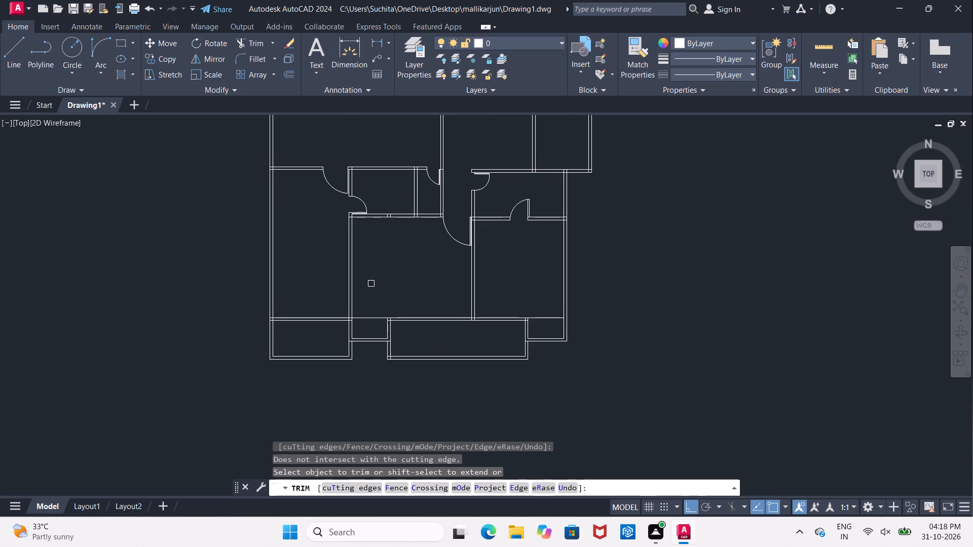
middle_drag(371, 283, 379, 347)
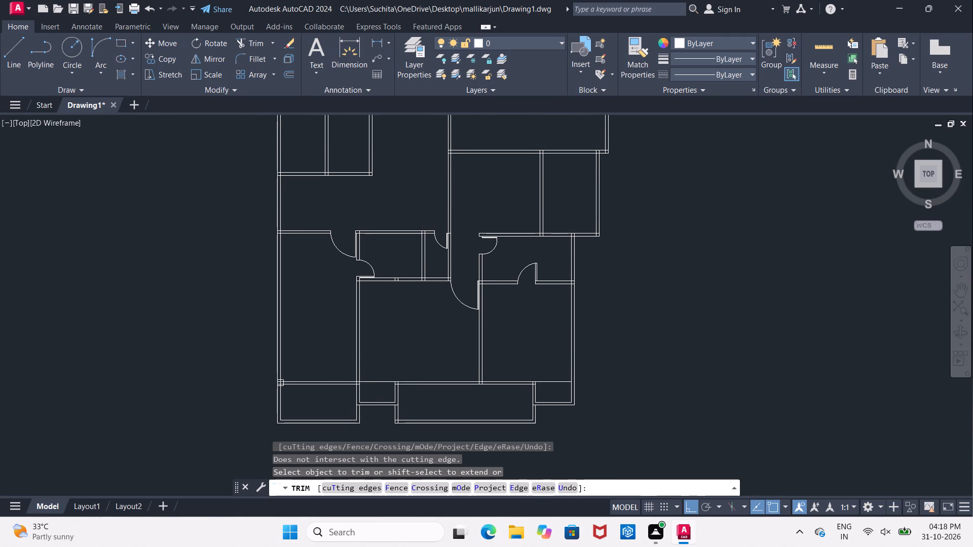
scroll(314, 399, up, 1)
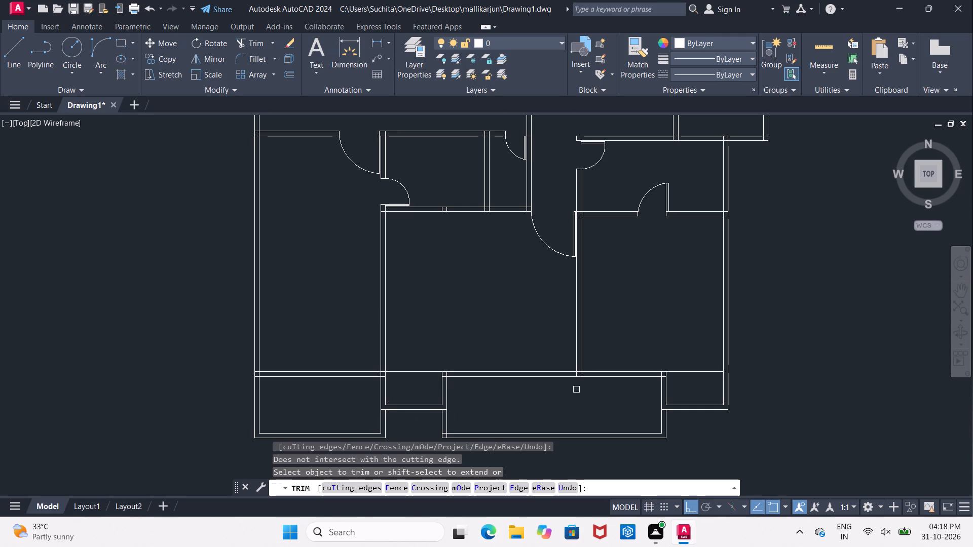
scroll(576, 389, up, 3)
middle_drag(567, 389, 504, 383)
key(Escape)
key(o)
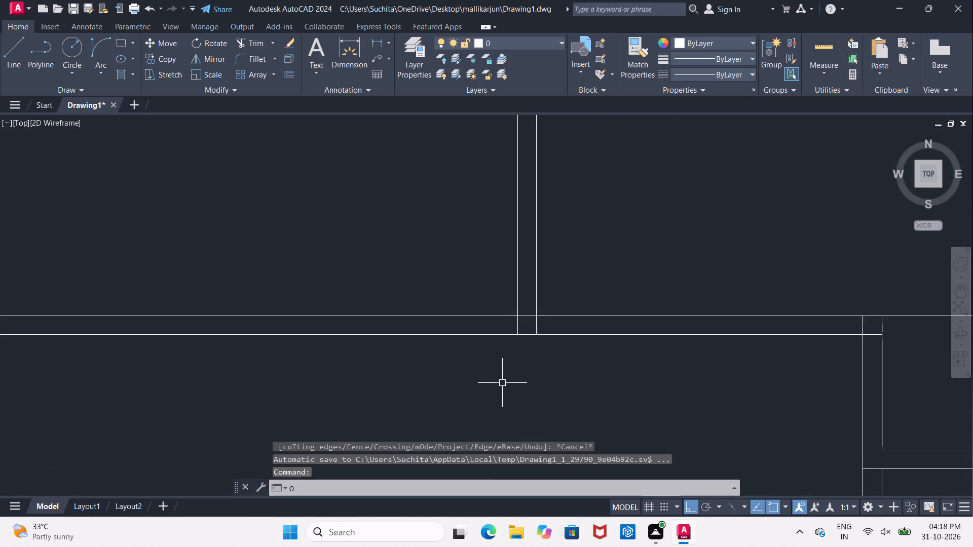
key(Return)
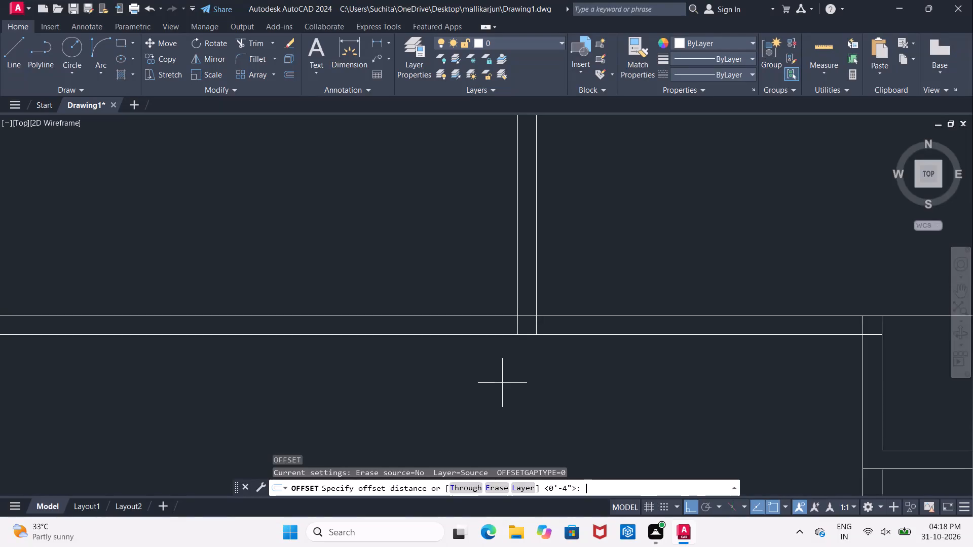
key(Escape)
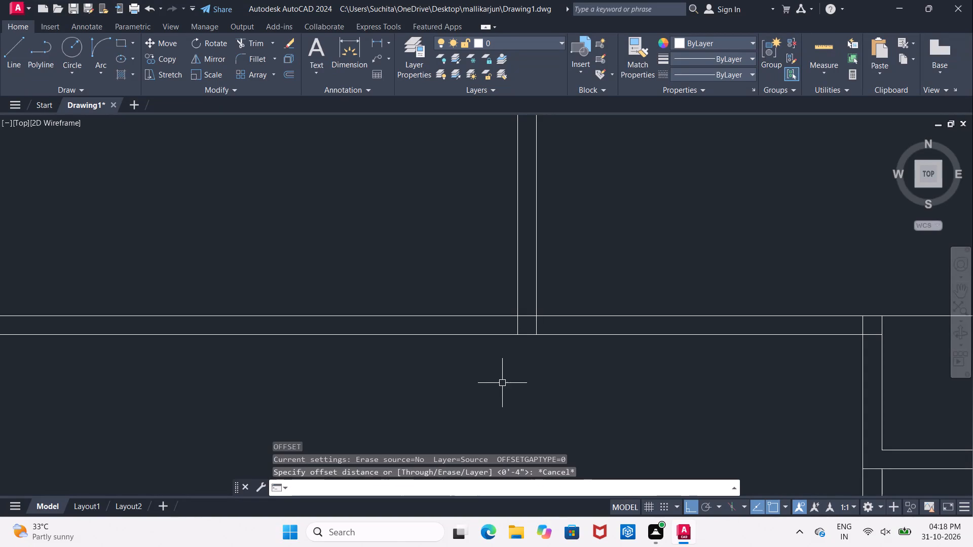
Offset both faces of the vertical partition above the central bay by 4', the west face westward and the east face eastward.
key(o)
key(Return)
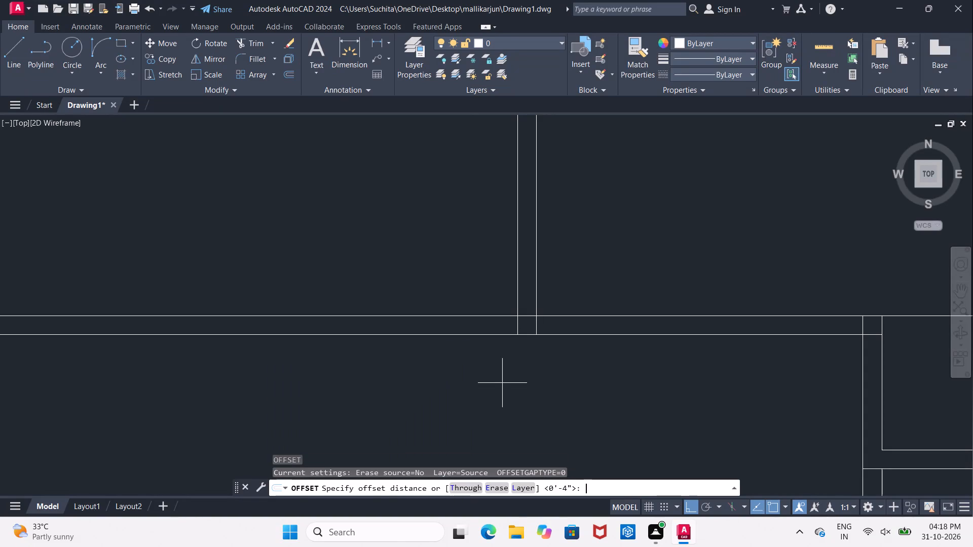
key(4)
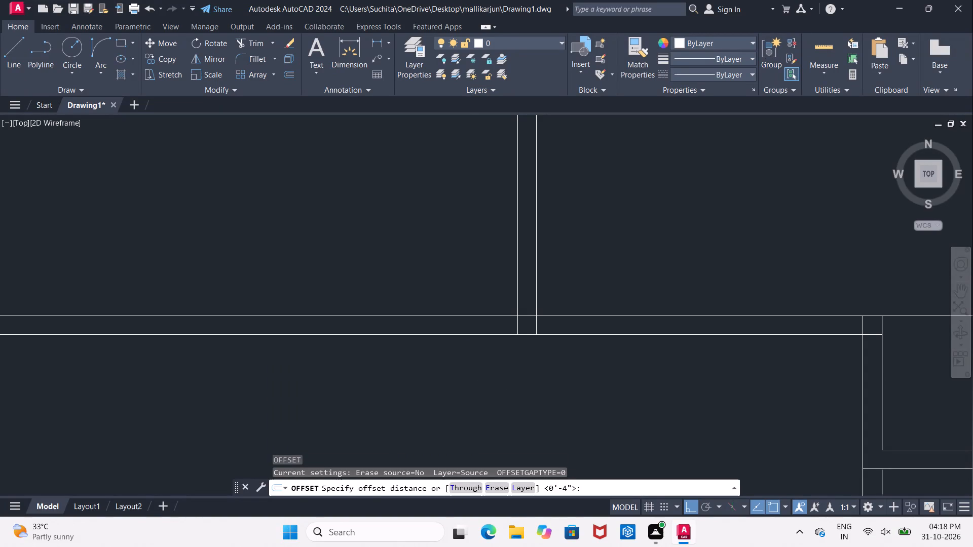
key(apostrophe)
key(Return)
scroll(487, 384, down, 2)
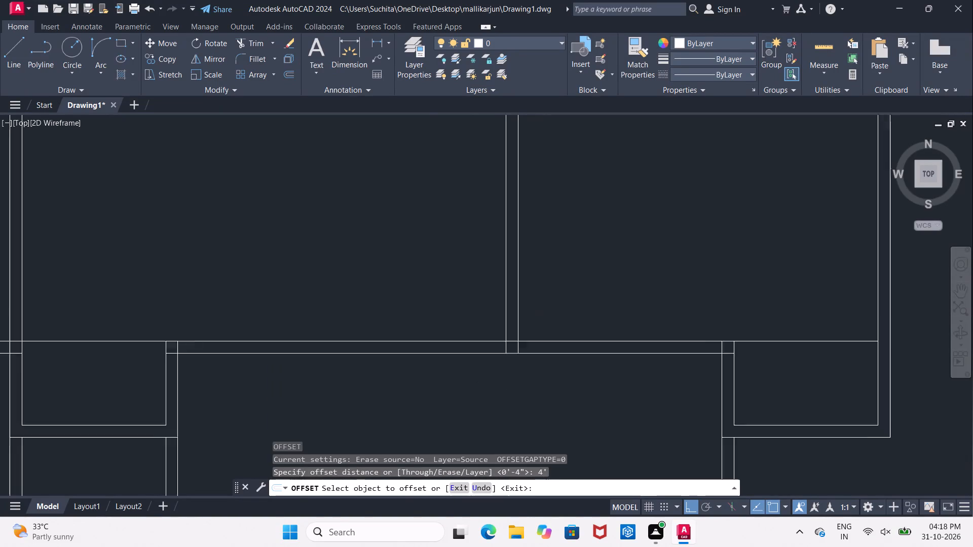
click(498, 337)
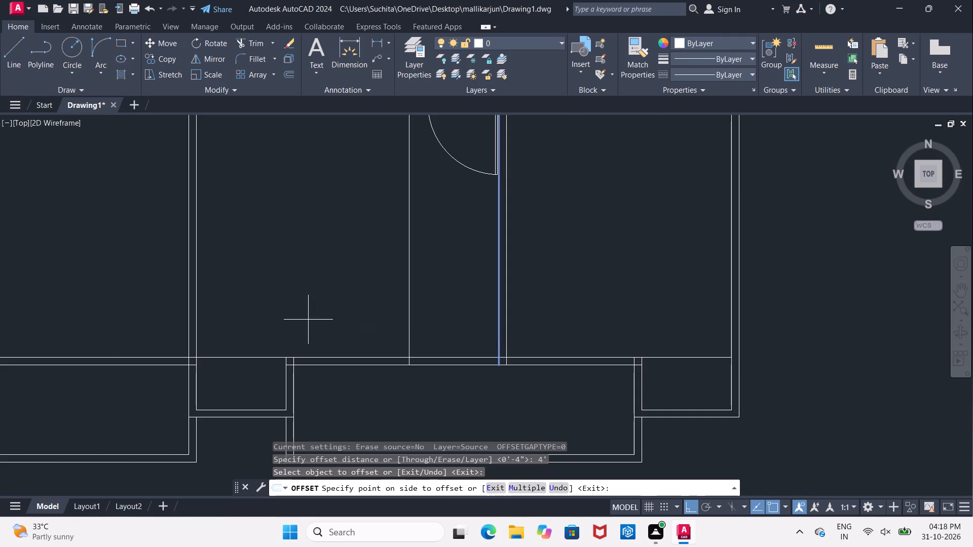
click(308, 320)
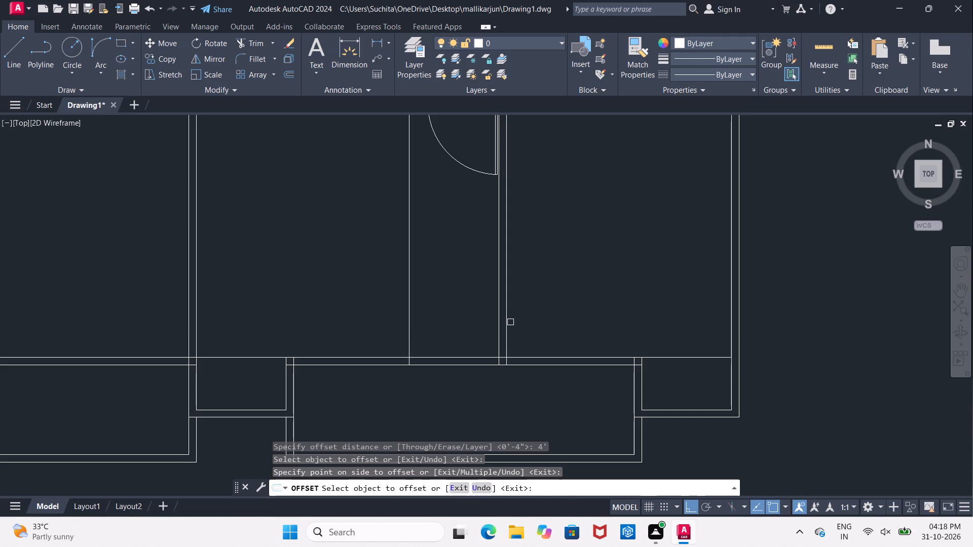
click(508, 325)
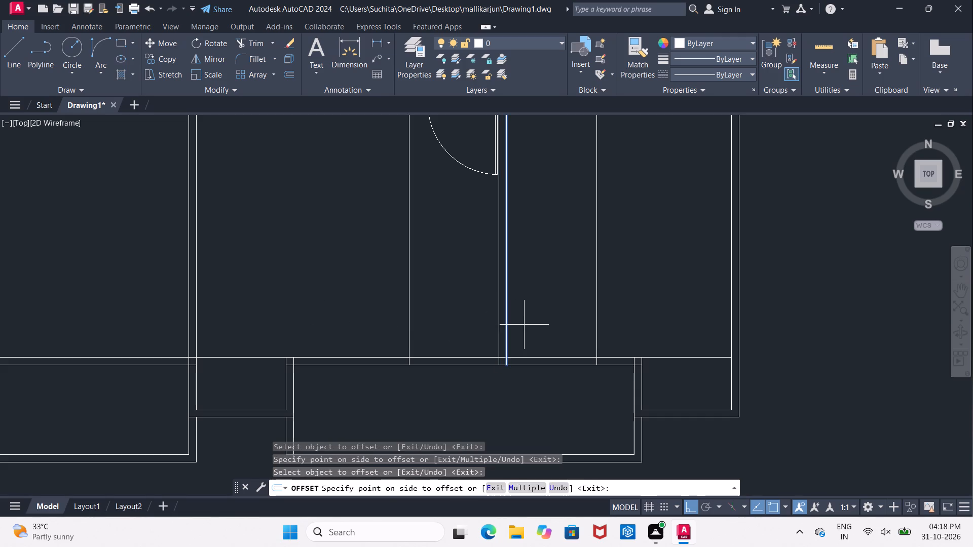
click(535, 323)
key(Escape)
Trim both 4' offset lines above the central bay's north wall, keeping only the short segments between that wall's faces.
text(TR)
key(space)
key(space)
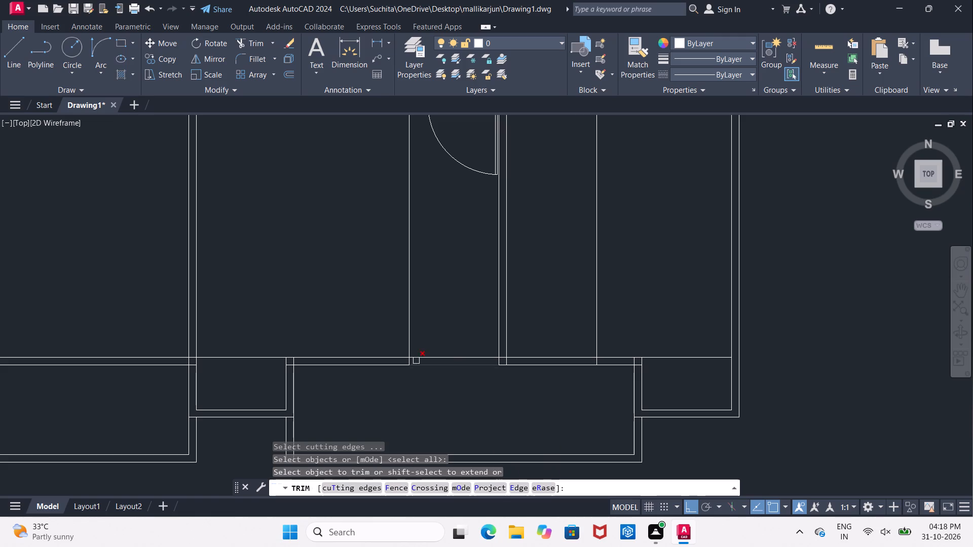
click(410, 349)
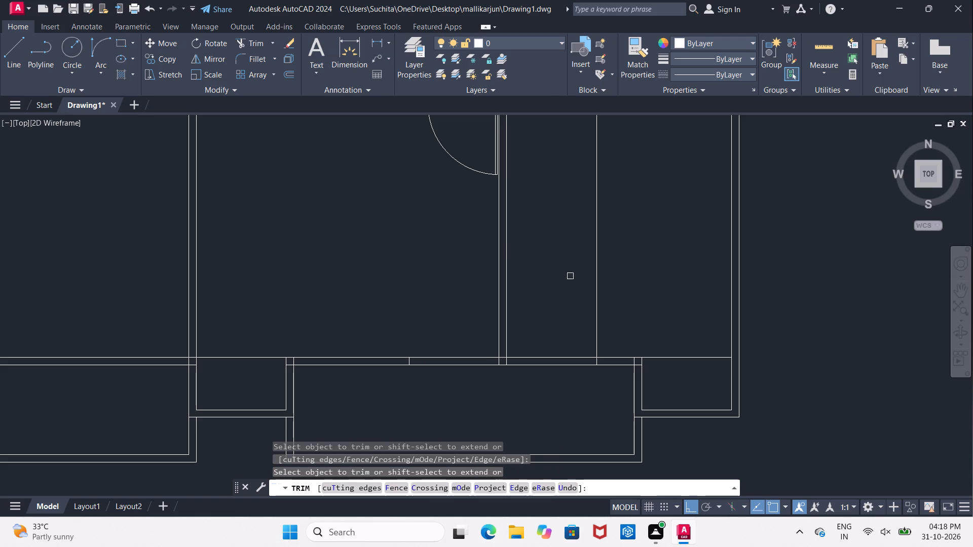
click(597, 339)
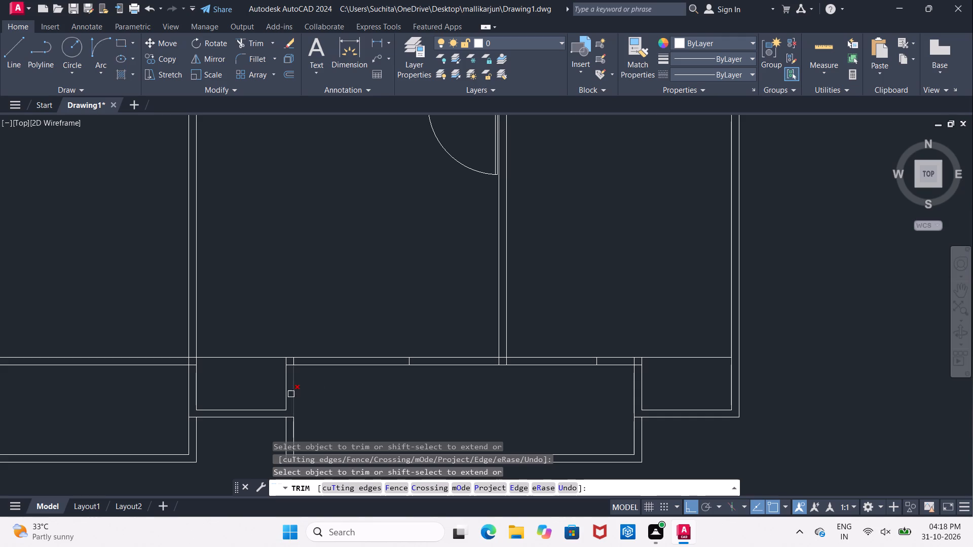
Trim the overlapping face segments where the central bay's north wall meets its west and east side walls.
scroll(287, 367, up, 1)
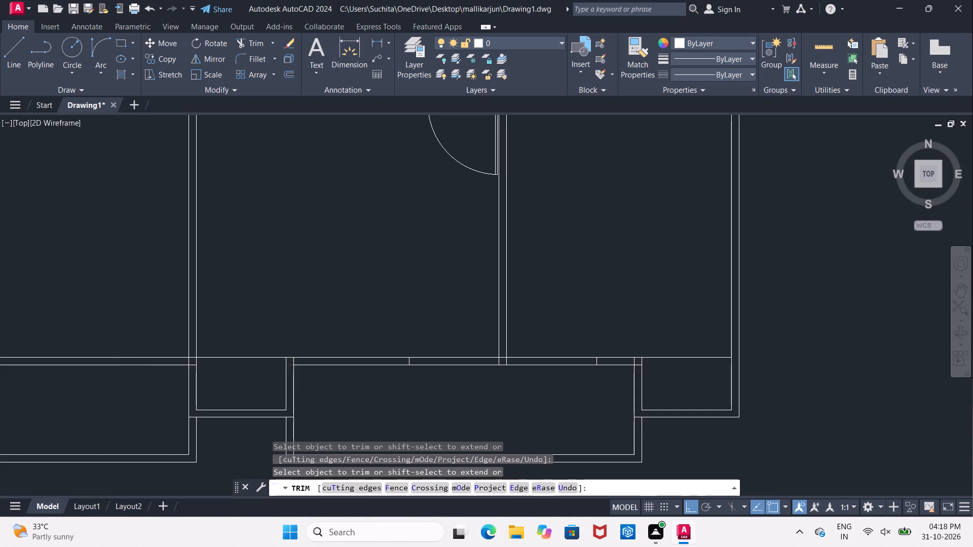
scroll(287, 367, up, 1)
click(290, 363)
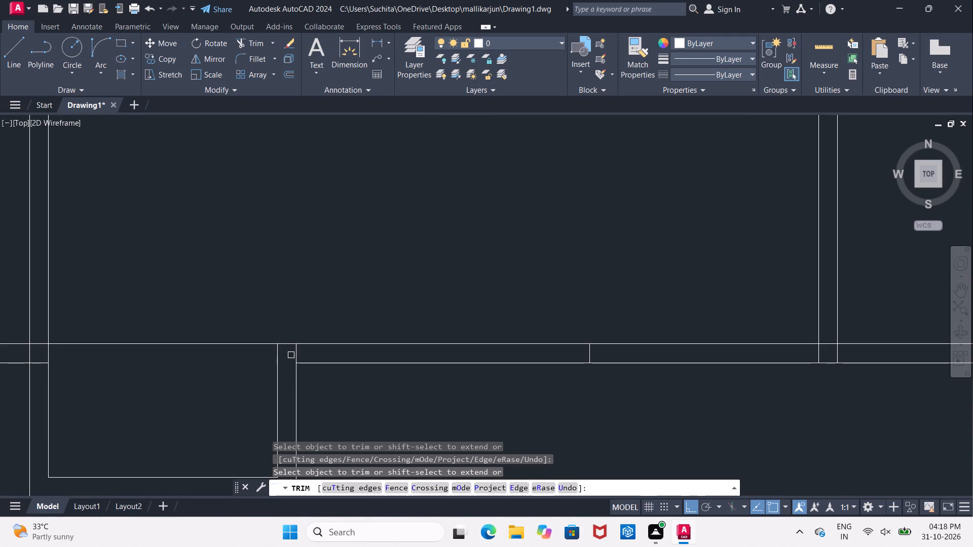
click(298, 353)
scroll(298, 353, down, 2)
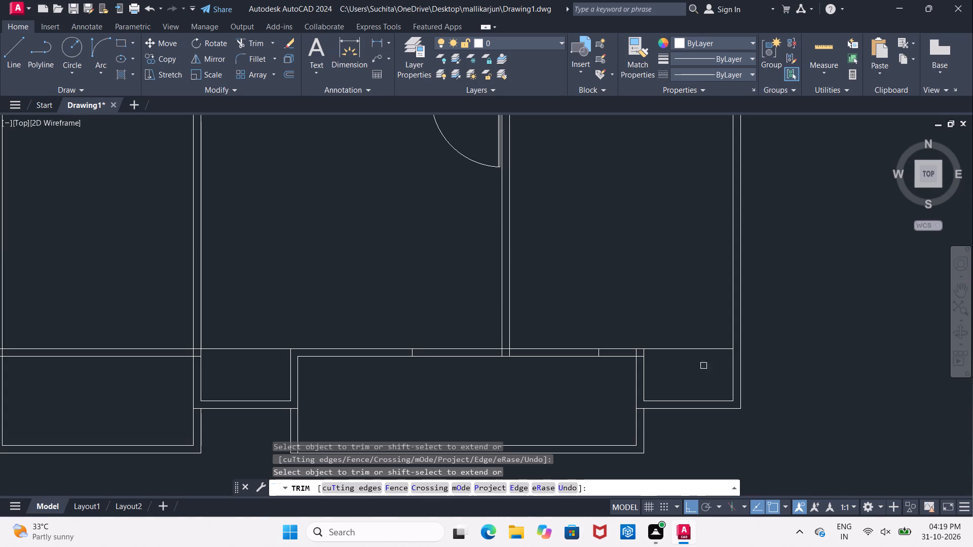
scroll(641, 365, up, 1)
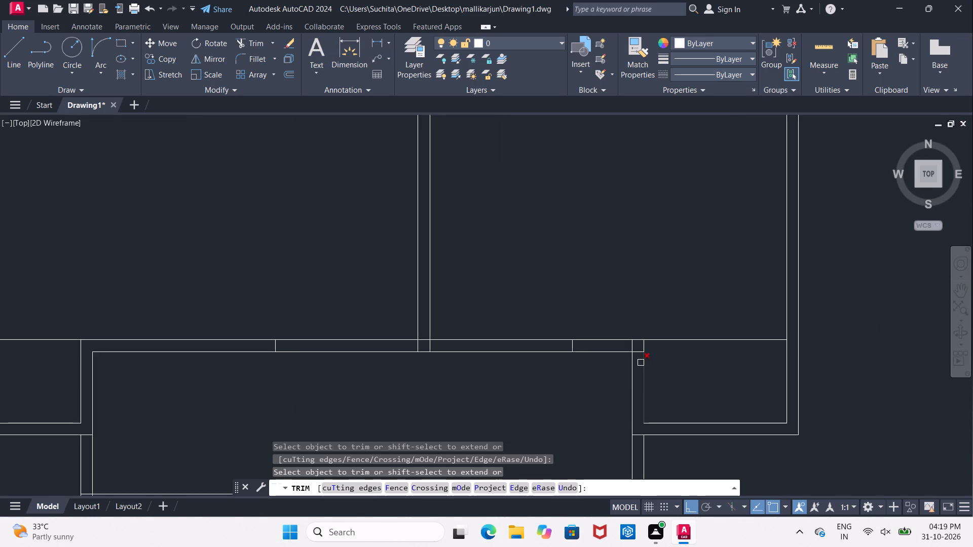
scroll(641, 363, up, 2)
click(629, 339)
click(618, 323)
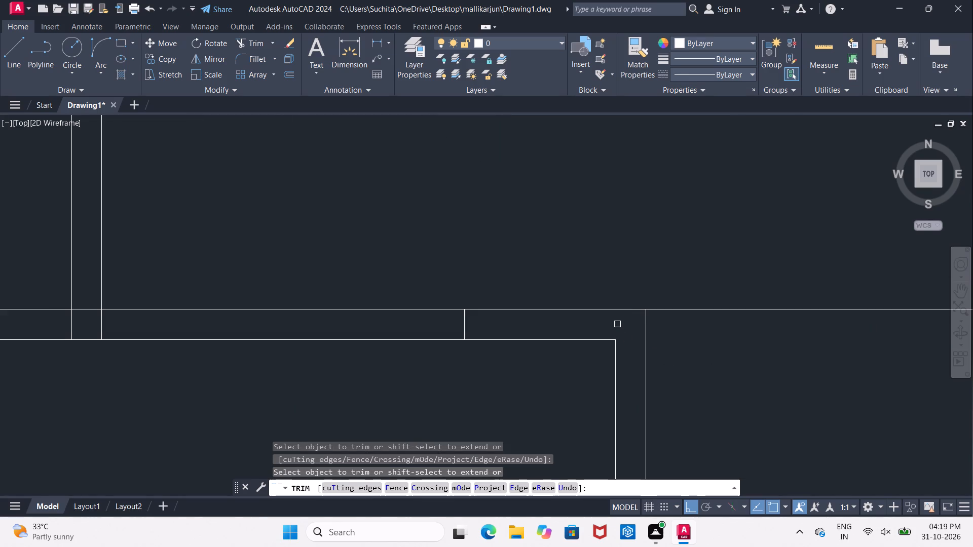
Trim the overlapping inner-face segments at the central bay's southwest corner.
scroll(617, 324, down, 3)
scroll(496, 357, down, 2)
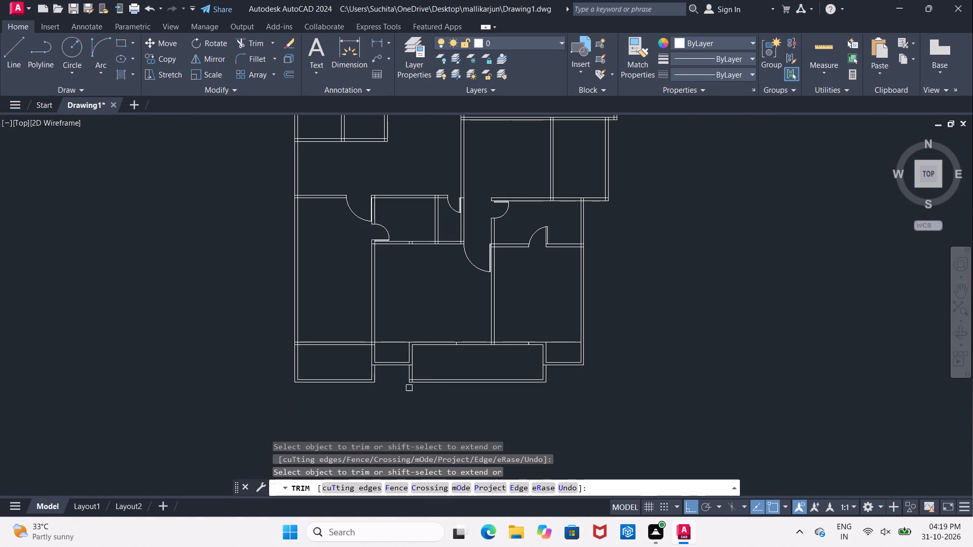
scroll(409, 388, up, 6)
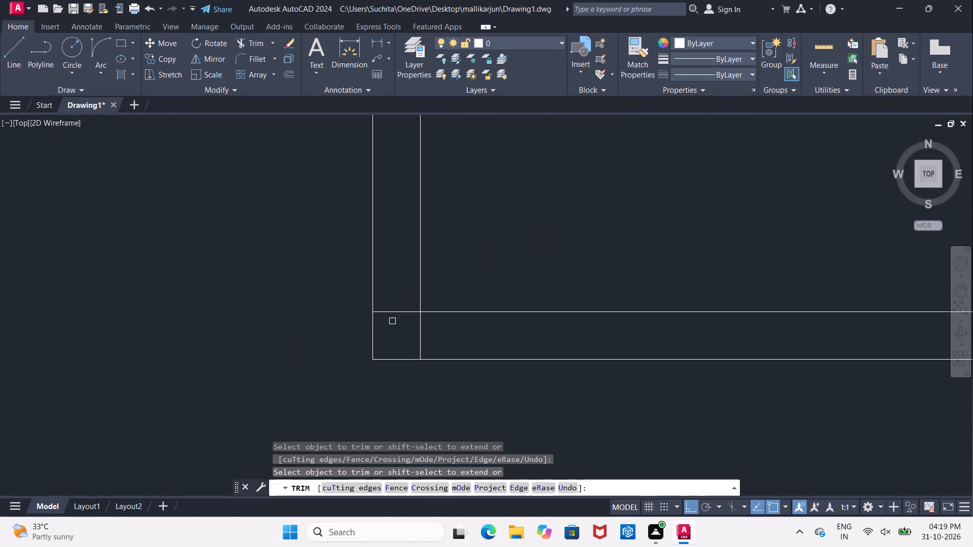
click(394, 314)
click(419, 340)
Trim both faces of the western bay's north wall where they cross the vertical wall at the bay's northeast corner.
scroll(419, 340, down, 4)
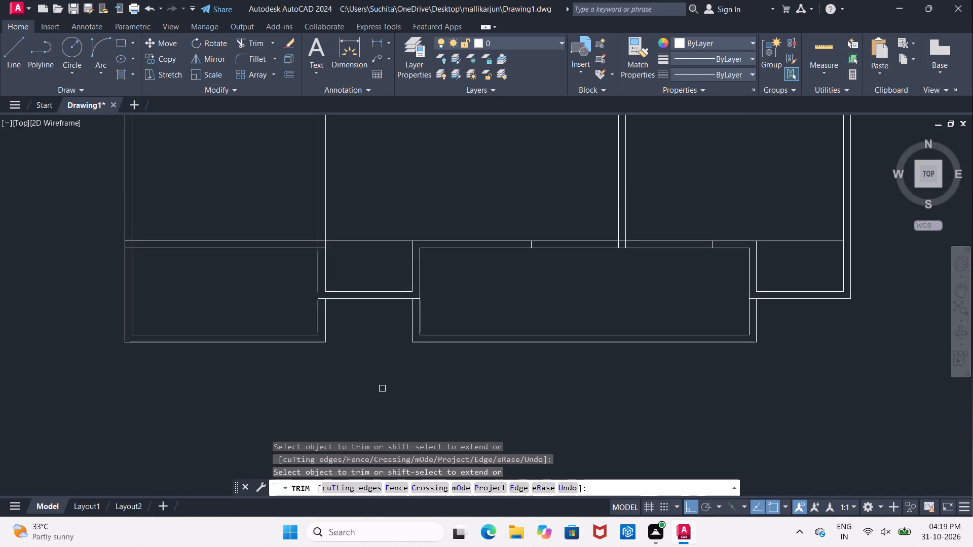
middle_drag(350, 392, 355, 396)
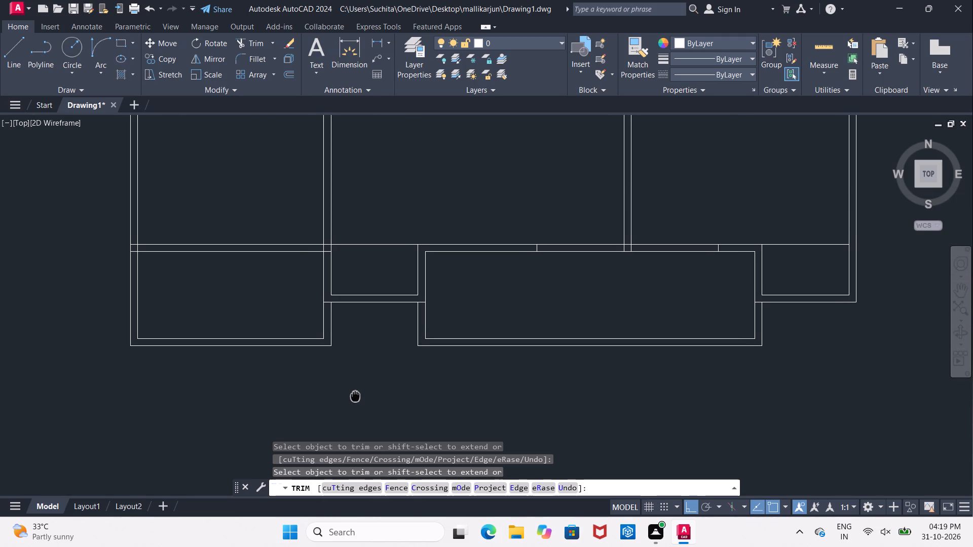
middle_drag(355, 396, 365, 409)
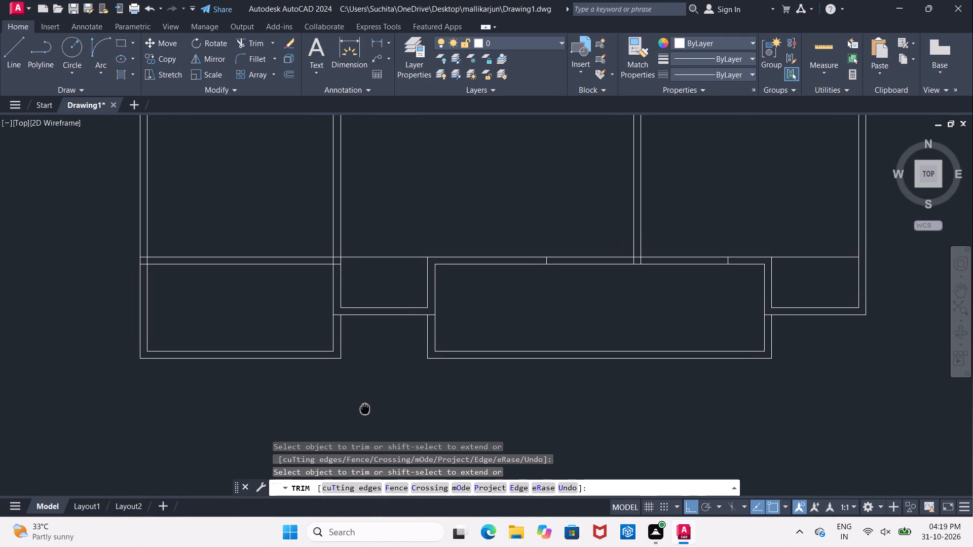
middle_drag(365, 409, 378, 441)
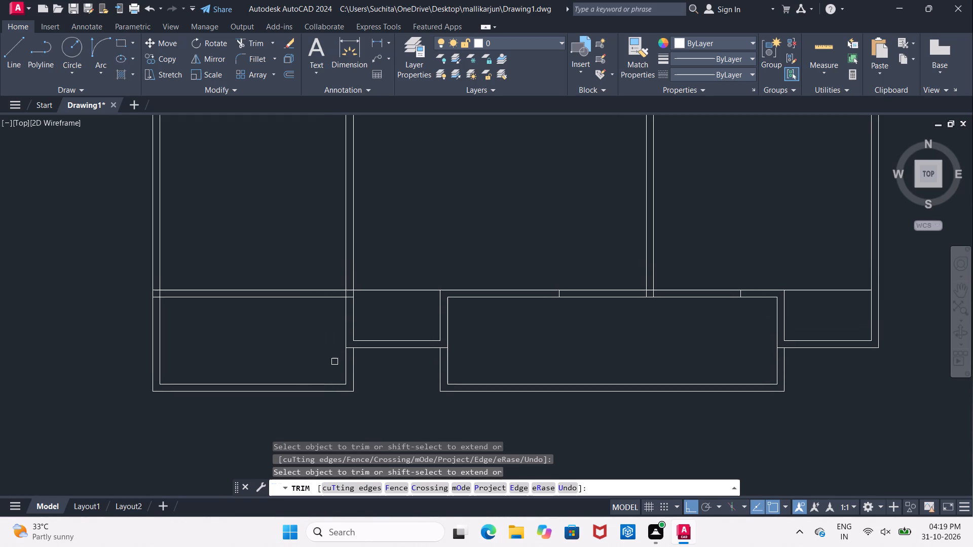
scroll(345, 302, up, 3)
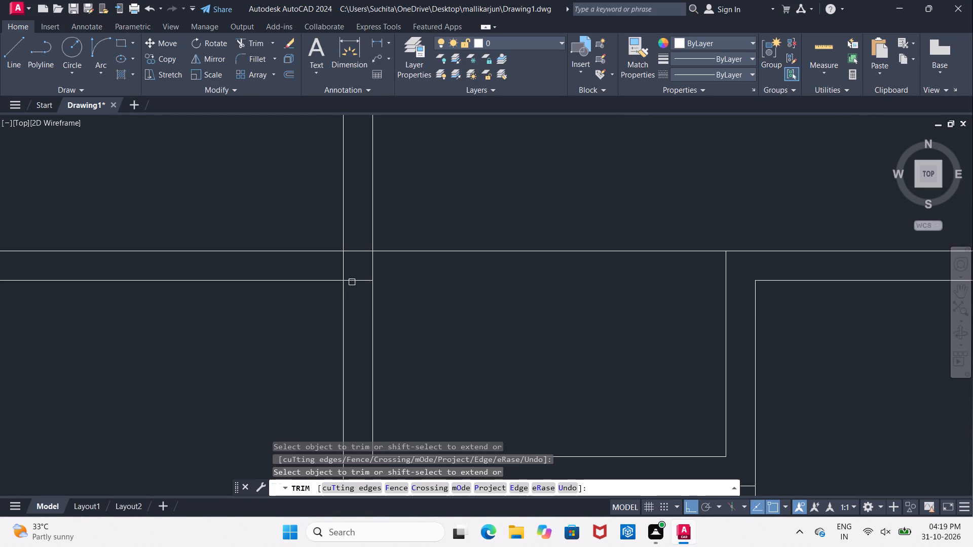
click(352, 282)
click(354, 250)
scroll(355, 261, down, 3)
scroll(351, 316, down, 1)
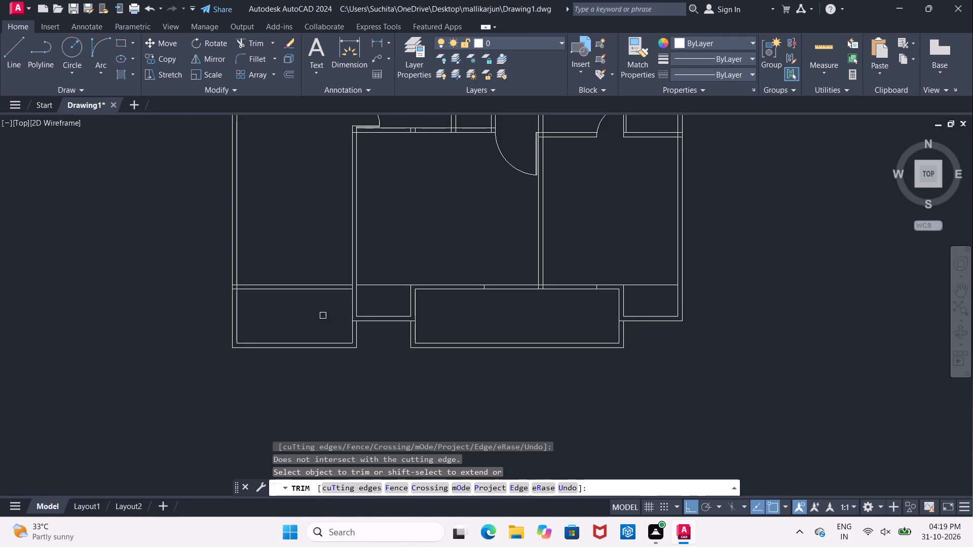
middle_drag(319, 316, 373, 446)
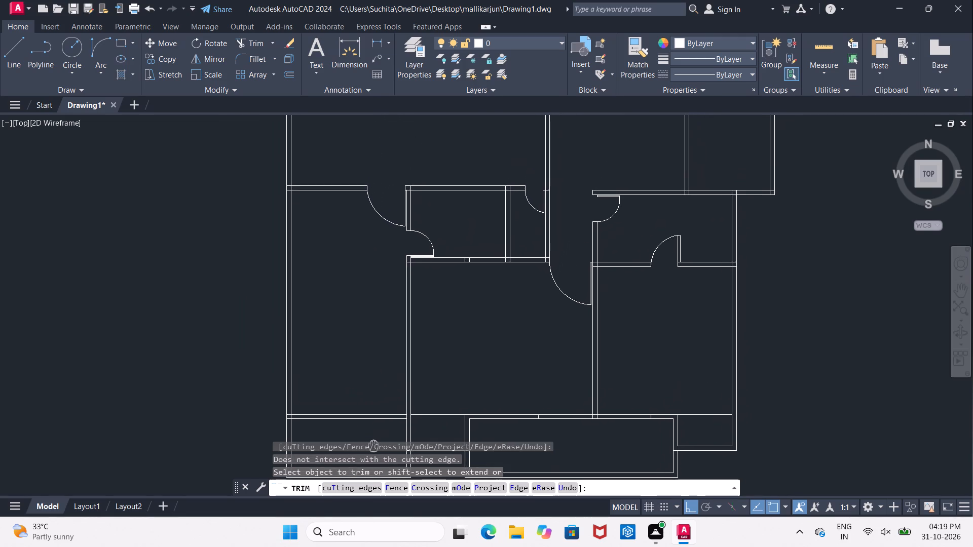
middle_drag(373, 446, 373, 412)
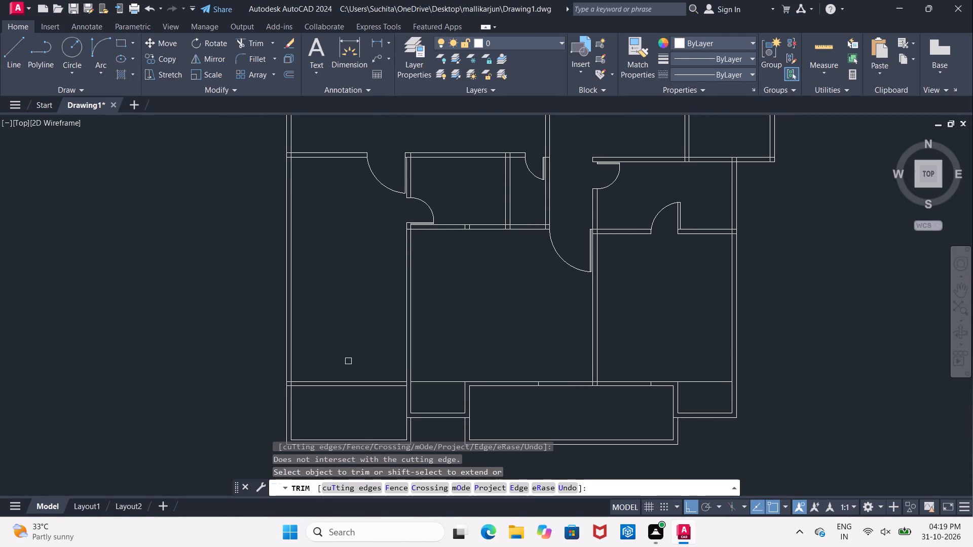
middle_drag(348, 363, 350, 254)
scroll(309, 296, up, 2)
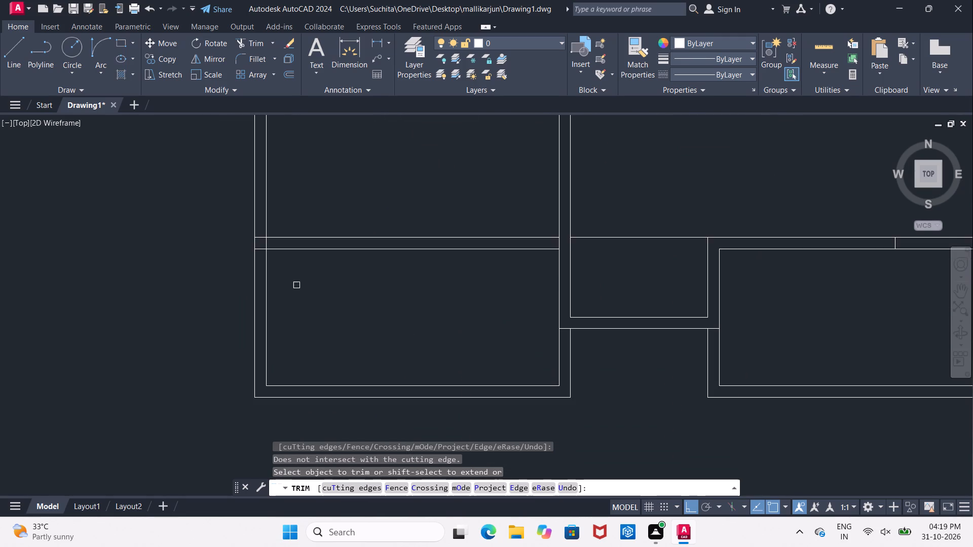
middle_drag(296, 285, 306, 354)
key(Escape)
key(Escape)
key(Escape)
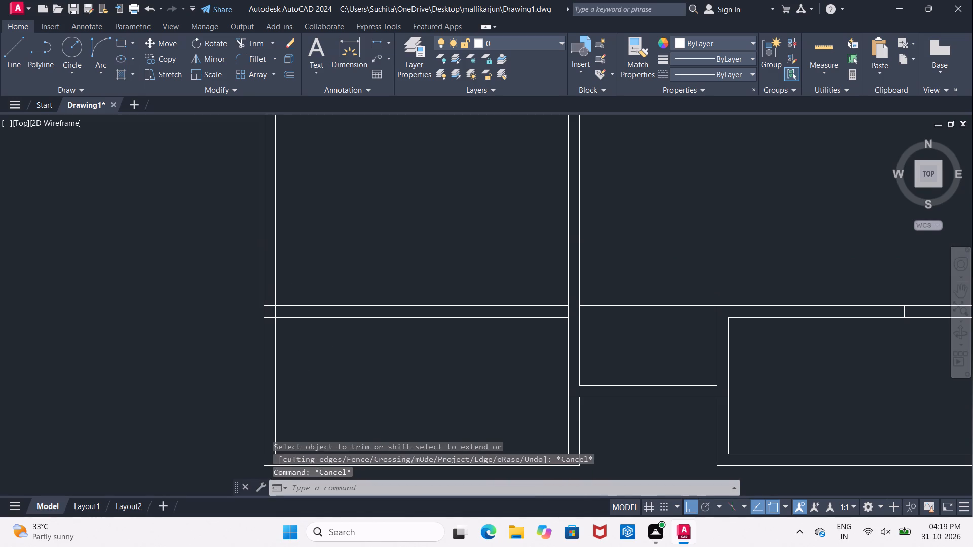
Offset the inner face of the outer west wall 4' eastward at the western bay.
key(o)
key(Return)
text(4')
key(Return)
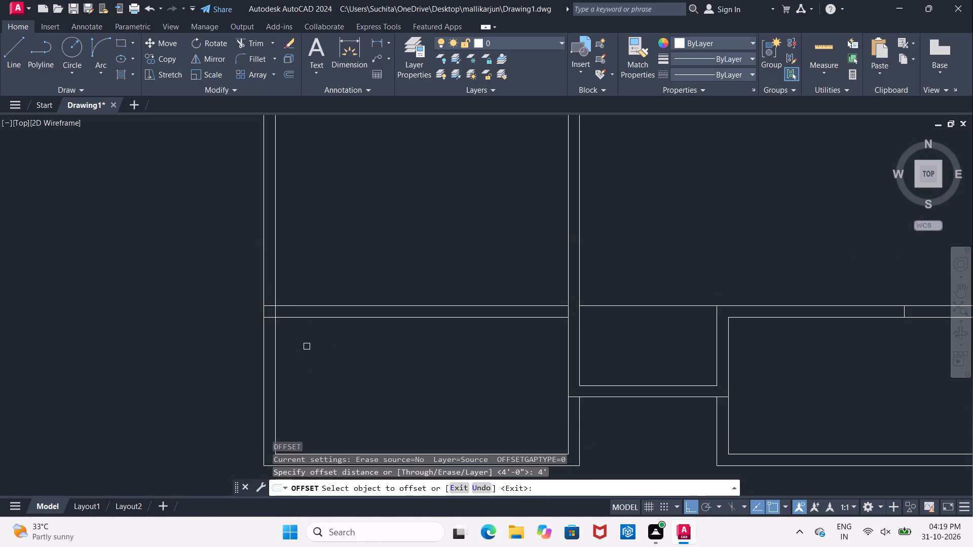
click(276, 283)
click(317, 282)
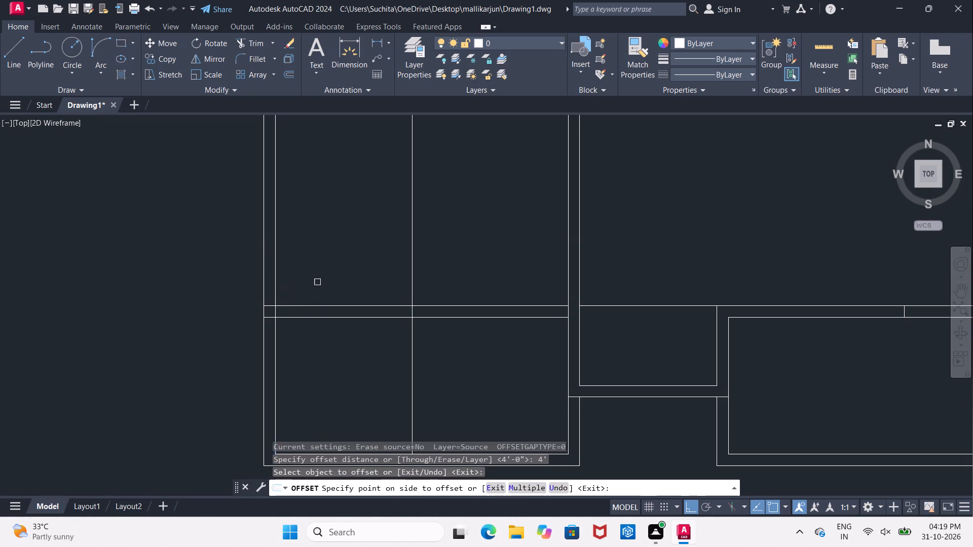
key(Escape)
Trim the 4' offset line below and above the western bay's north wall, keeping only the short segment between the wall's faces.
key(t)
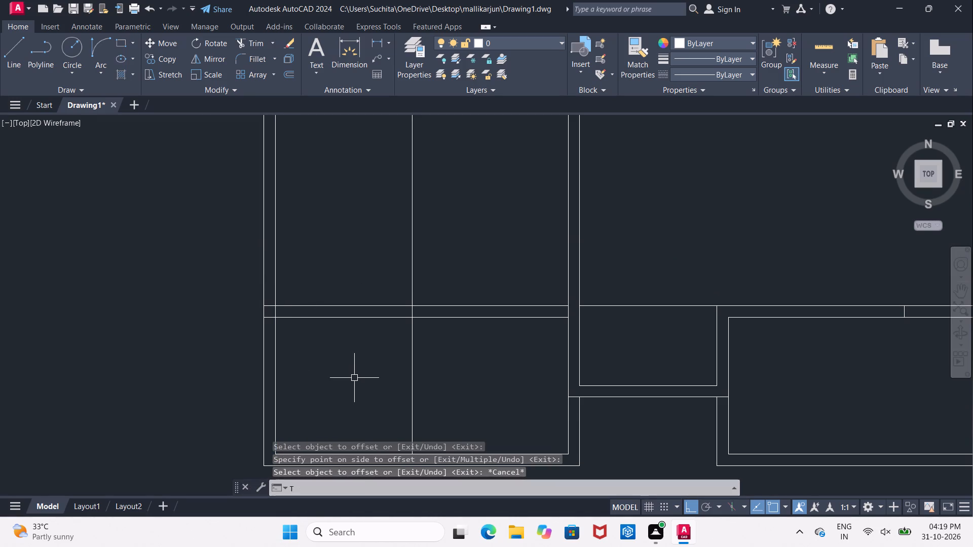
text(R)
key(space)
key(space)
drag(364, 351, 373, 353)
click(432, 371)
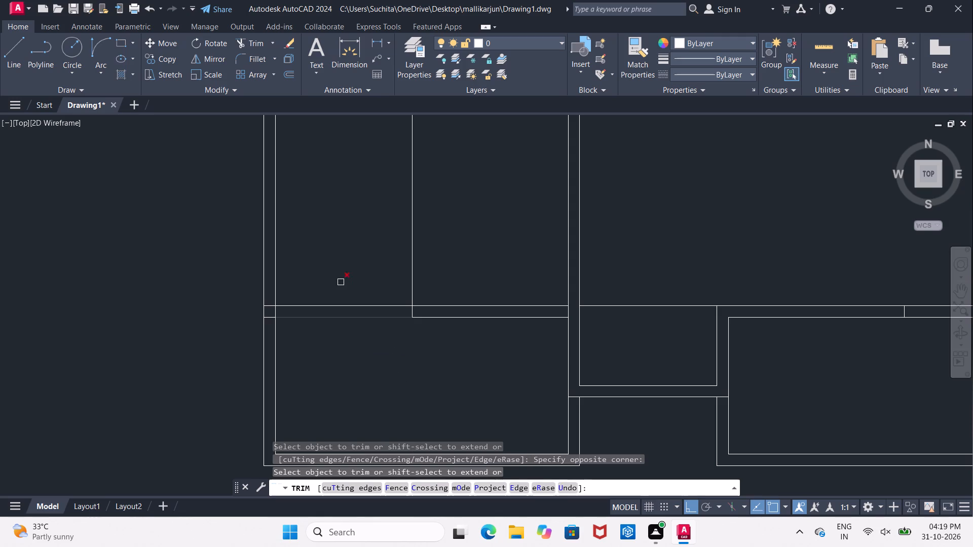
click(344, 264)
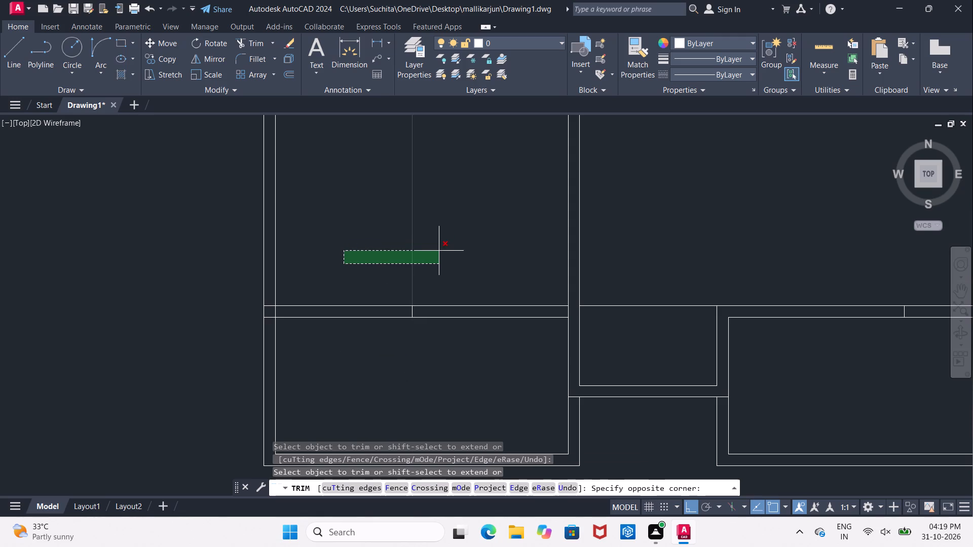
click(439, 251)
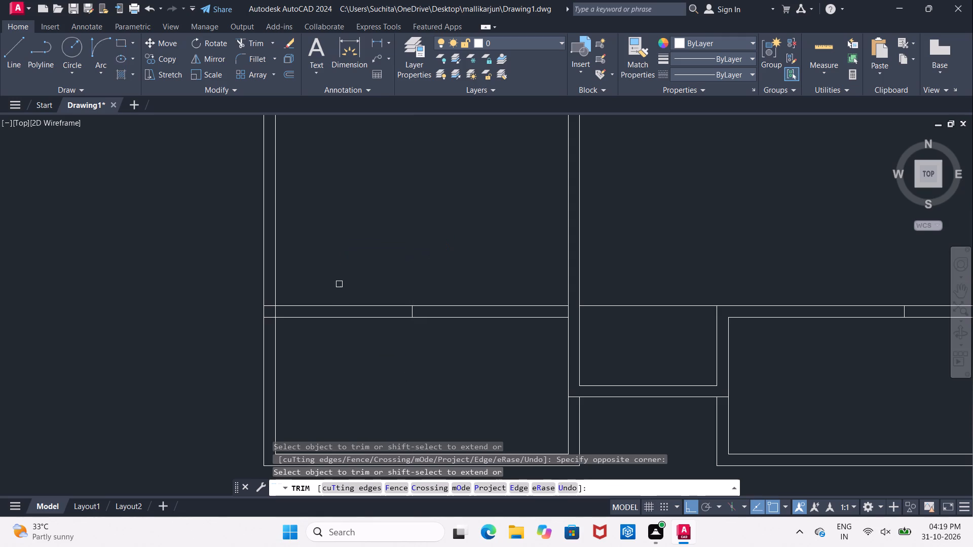
Trim the overlapping face segments where the western bay's north wall meets the outer west wall.
scroll(257, 312, up, 2)
click(283, 297)
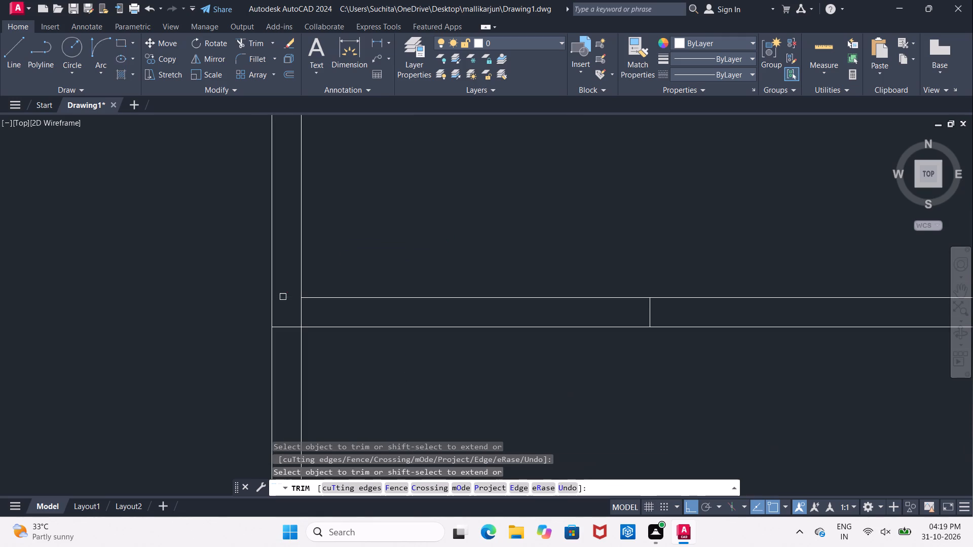
click(300, 318)
scroll(288, 317, down, 1)
key(Escape)
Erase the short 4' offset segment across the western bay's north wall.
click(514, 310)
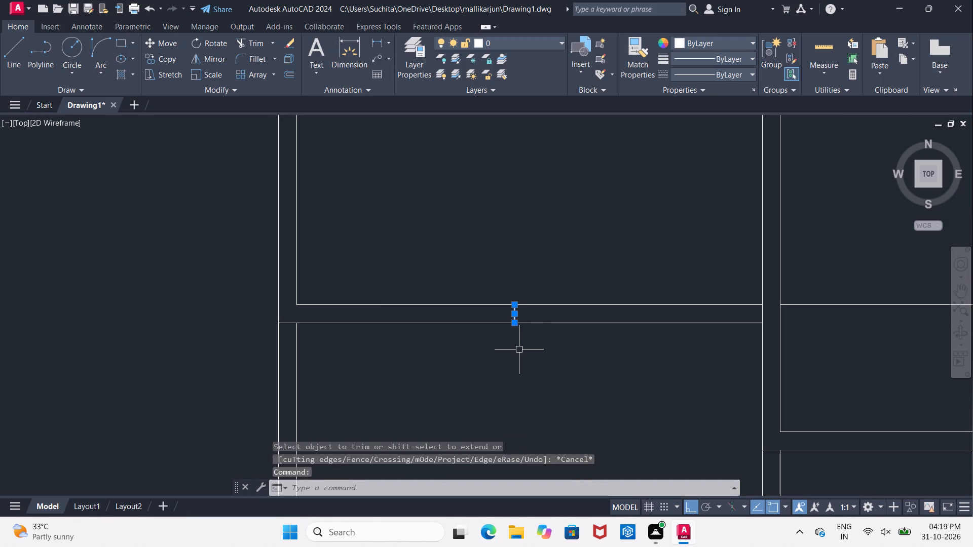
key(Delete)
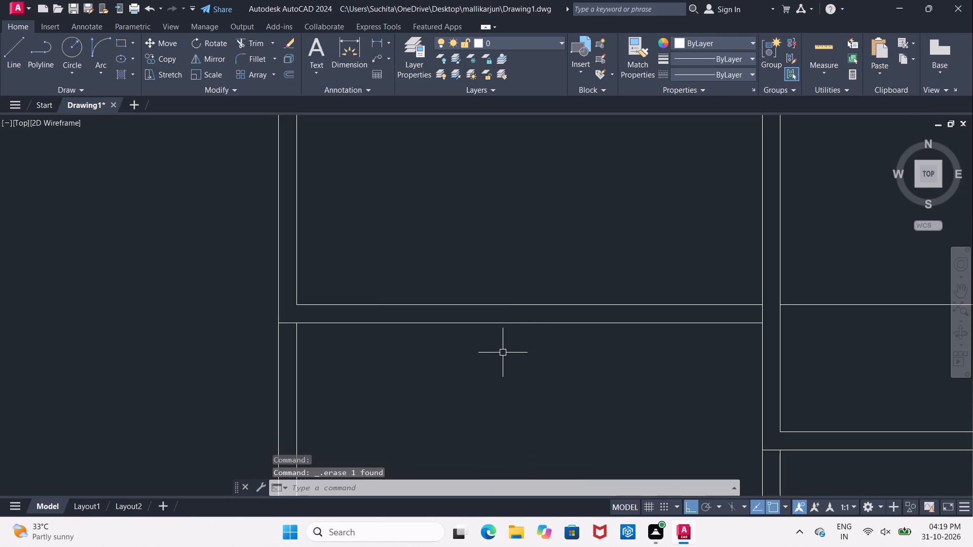
Erase the two short vertical segments between the faces of the middle room's north wall.
scroll(502, 355, down, 3)
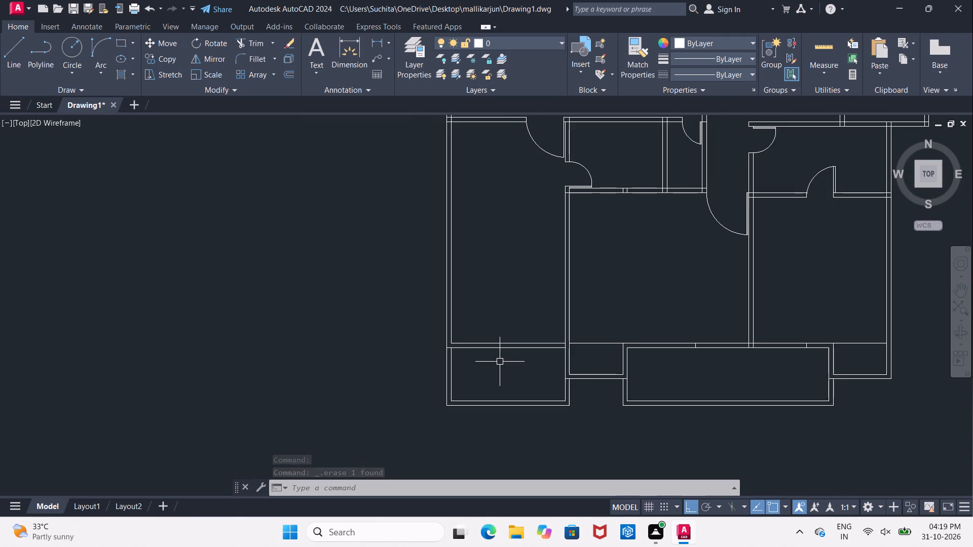
middle_drag(511, 315, 345, 353)
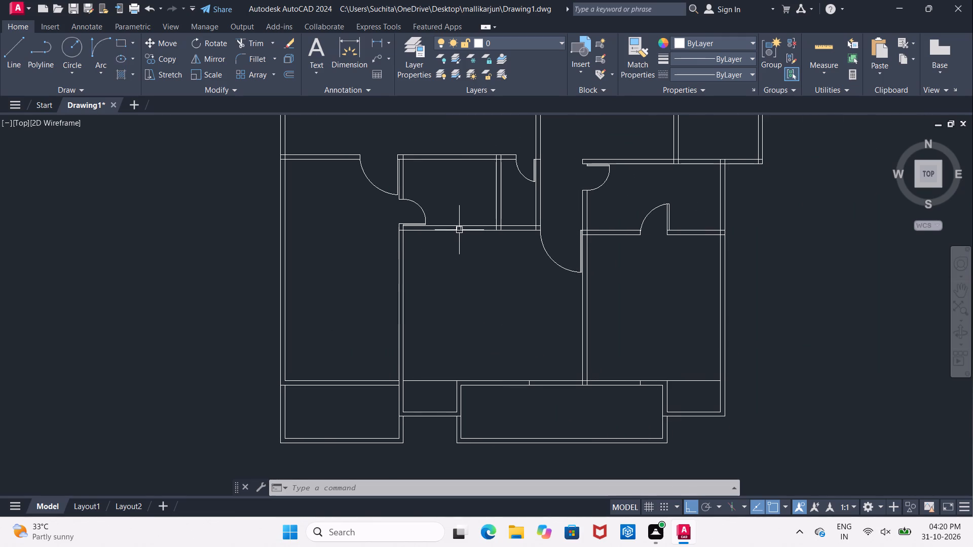
scroll(456, 225, up, 3)
click(453, 240)
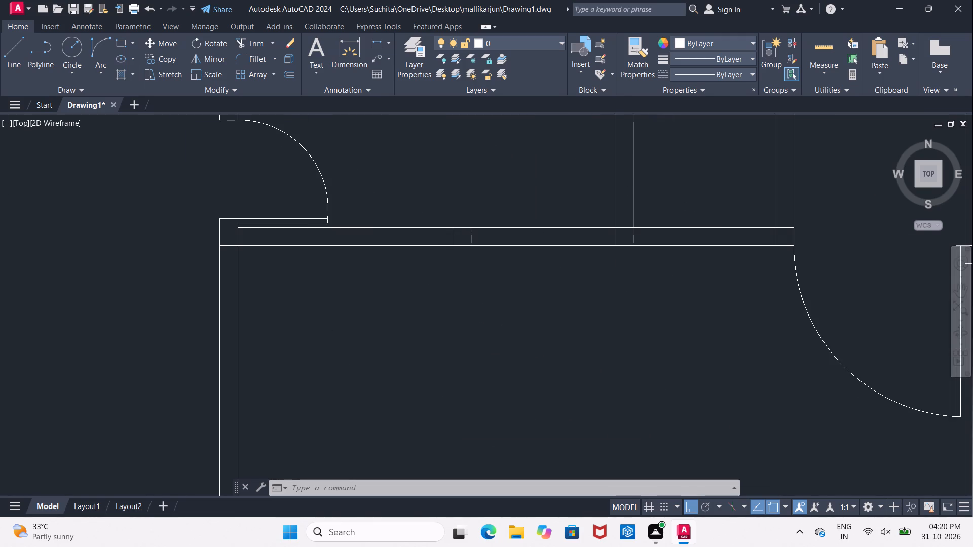
click(471, 238)
key(Delete)
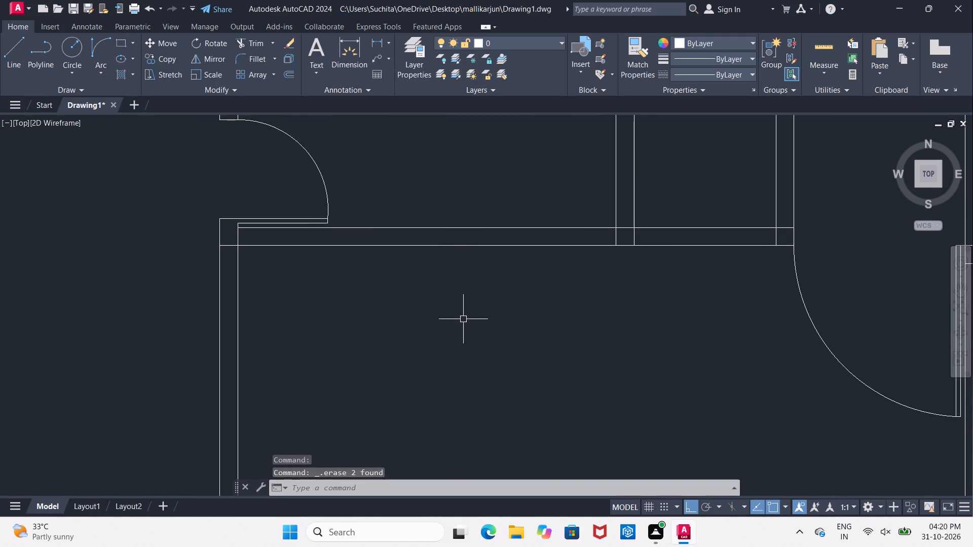
Trim the overlapping face segments at the west end of the middle room's north wall, beside the door leaf.
text(TR)
key(space)
key(space)
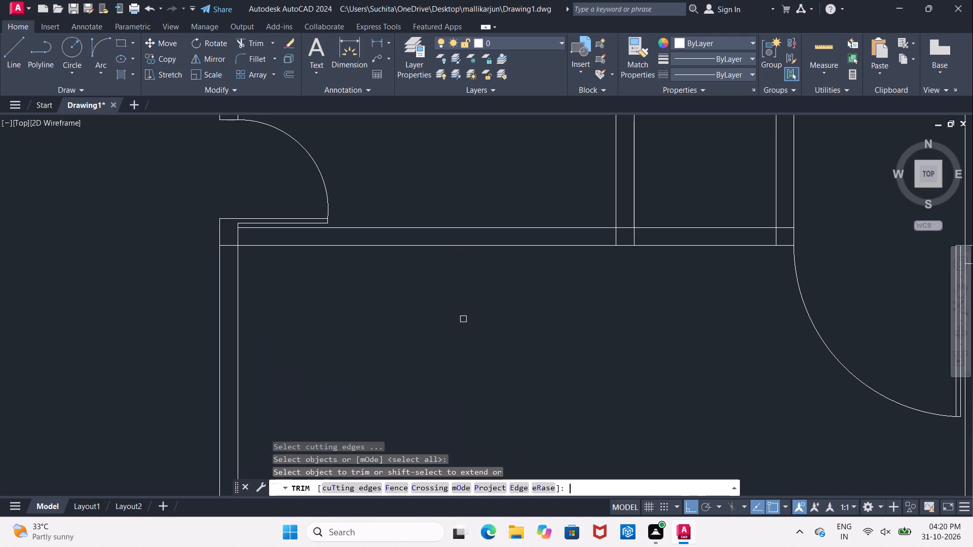
click(229, 245)
click(237, 239)
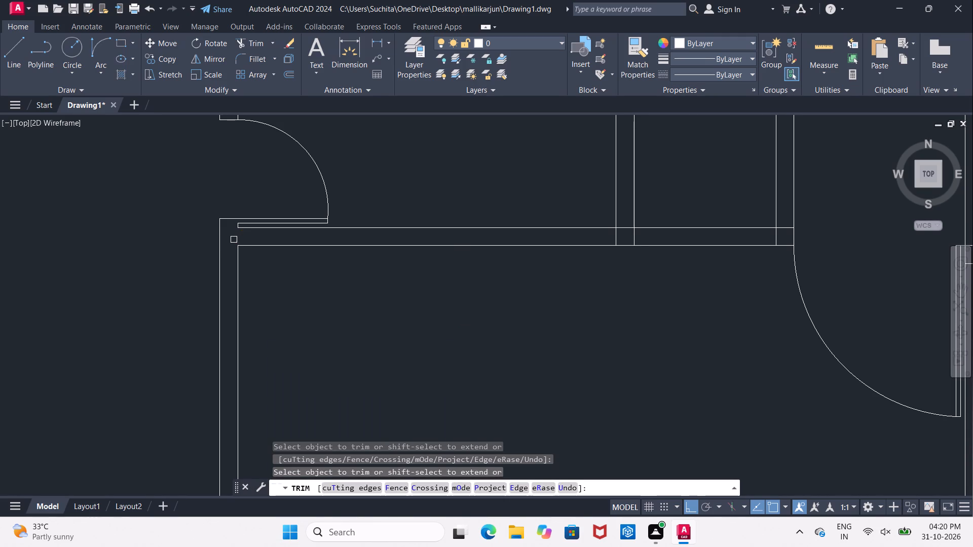
scroll(233, 240, down, 1)
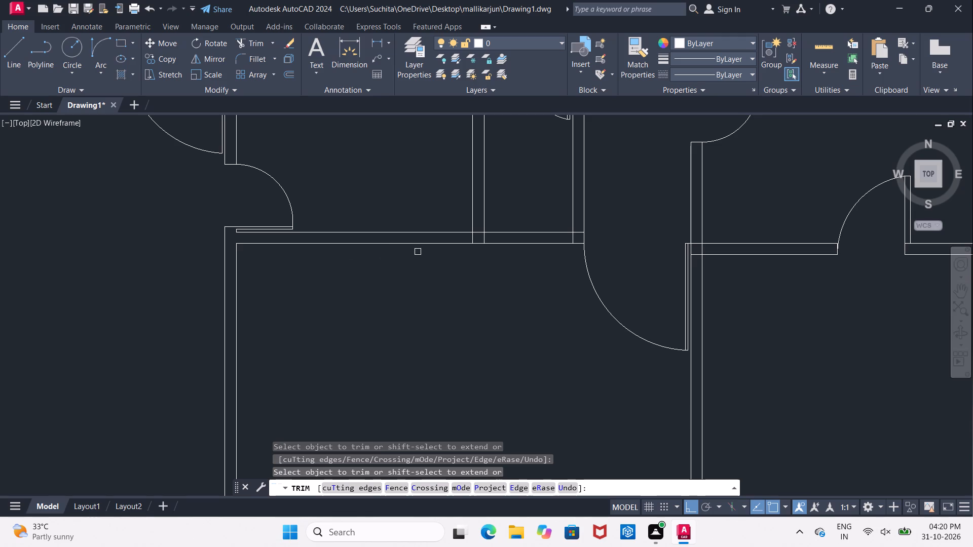
Trim the overlapping face segments where the vertical partition between the two small rooms meets the middle room's north wall.
middle_drag(360, 292, 305, 328)
scroll(304, 328, down, 1)
scroll(377, 292, up, 3)
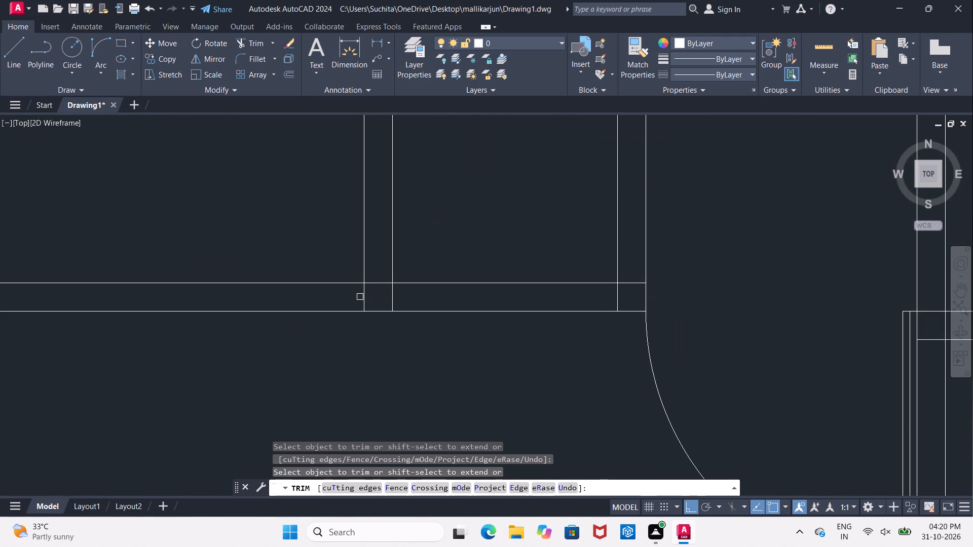
click(366, 298)
drag(379, 284, 377, 279)
click(393, 298)
middle_drag(563, 328, 331, 391)
scroll(331, 391, down, 2)
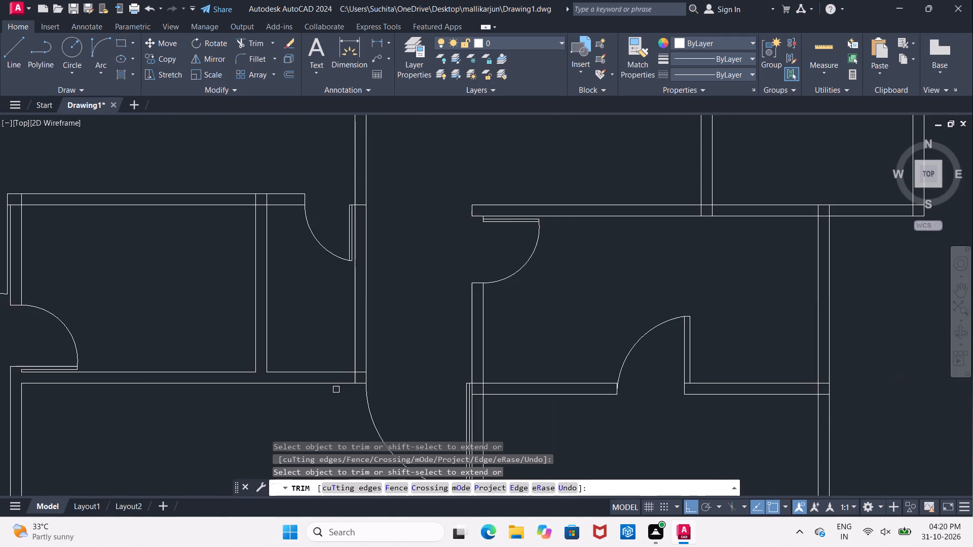
Trim the overlapping wall-face segments at the southeast corner of the narrow room east of the middle room.
scroll(336, 389, down, 1)
scroll(356, 389, up, 1)
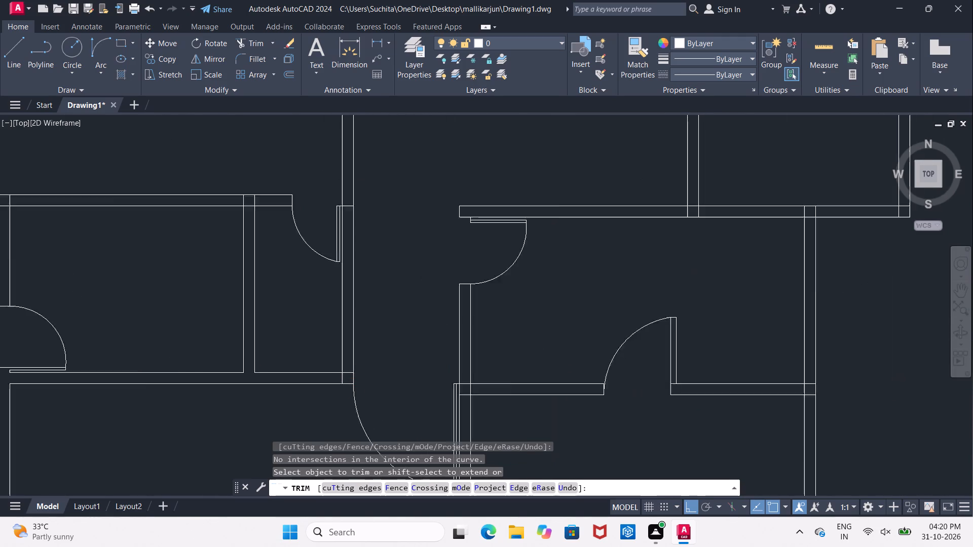
scroll(356, 389, up, 2)
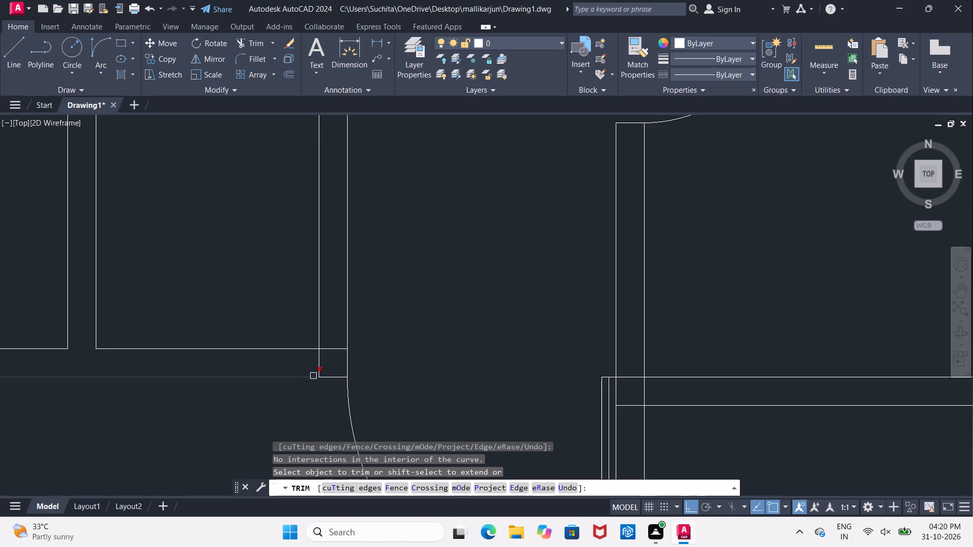
click(319, 361)
click(333, 346)
scroll(304, 380, down, 2)
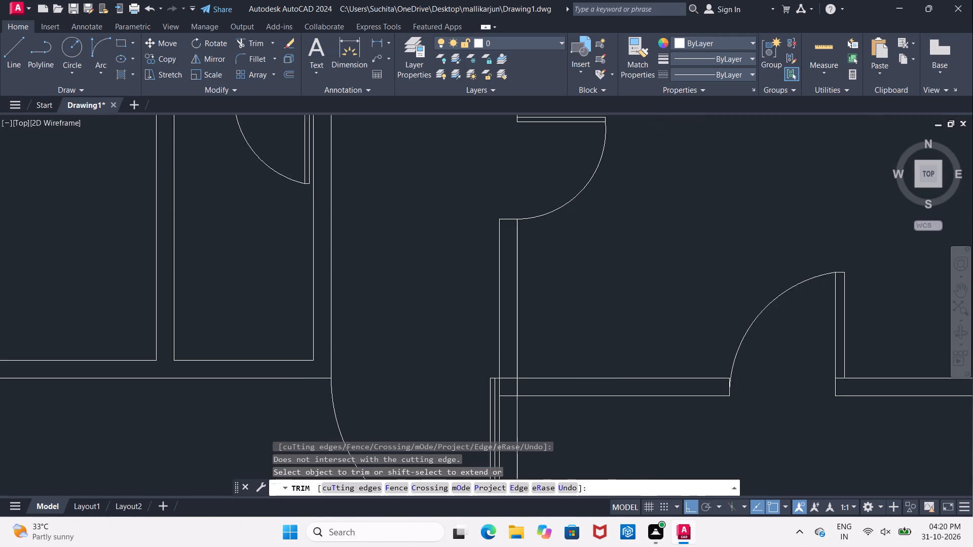
middle_drag(278, 319, 295, 400)
scroll(286, 392, down, 1)
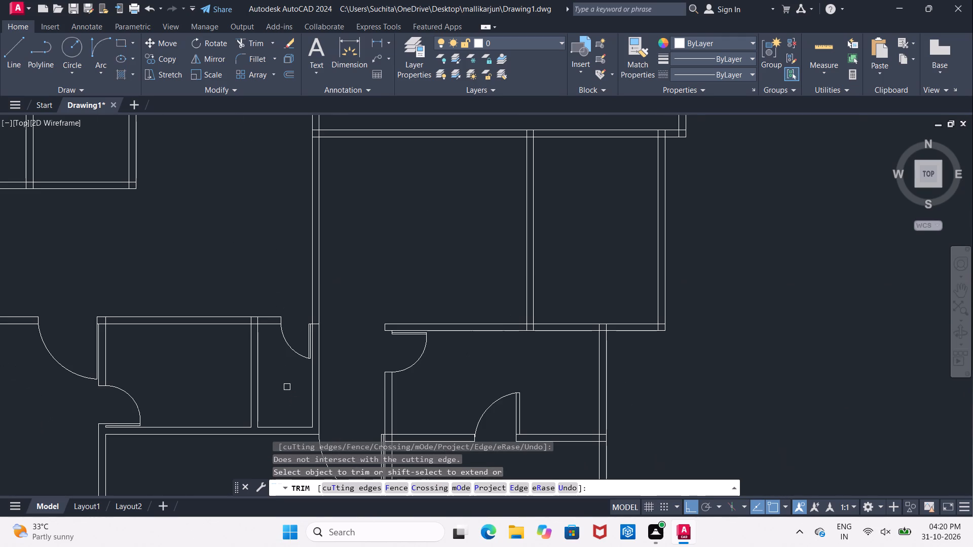
scroll(287, 386, down, 1)
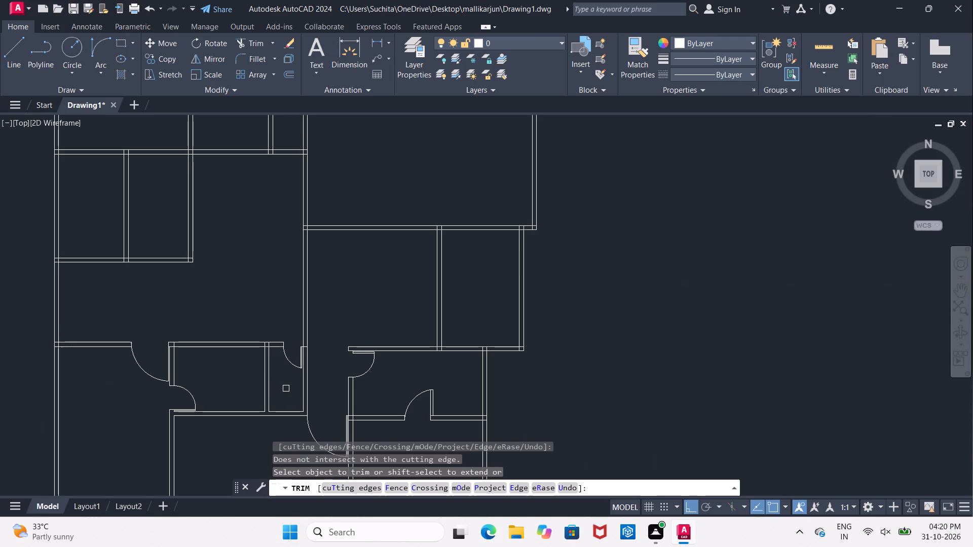
scroll(291, 359, up, 2)
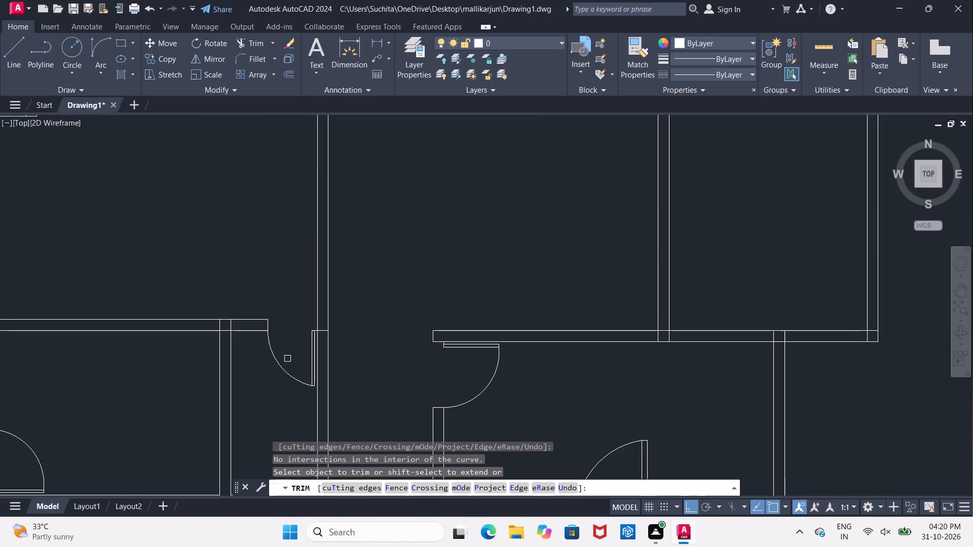
key(Escape)
Erase the narrow room's north door: its swing arc, both leaf lines, the leaf end cap and the short jamb line at the east wall.
click(278, 355)
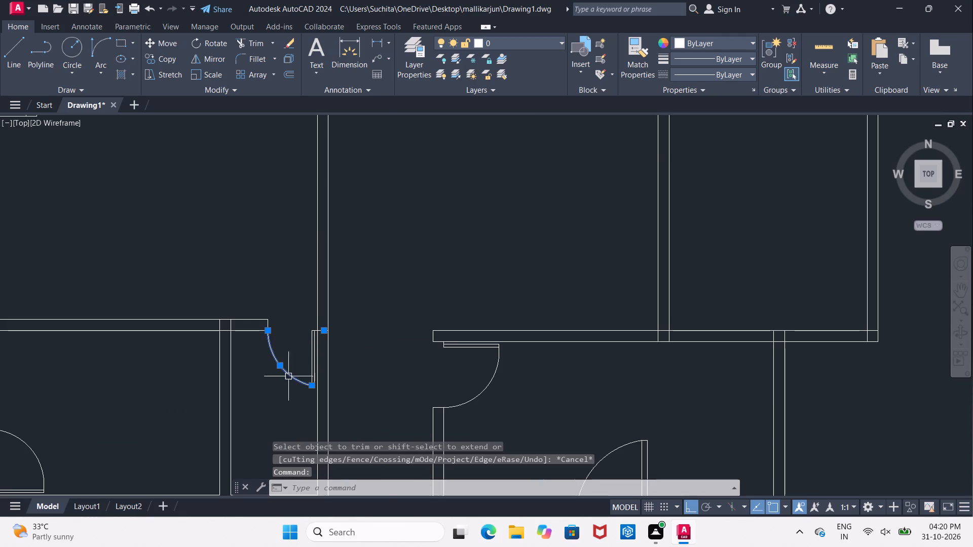
scroll(288, 376, up, 2)
click(345, 348)
click(351, 353)
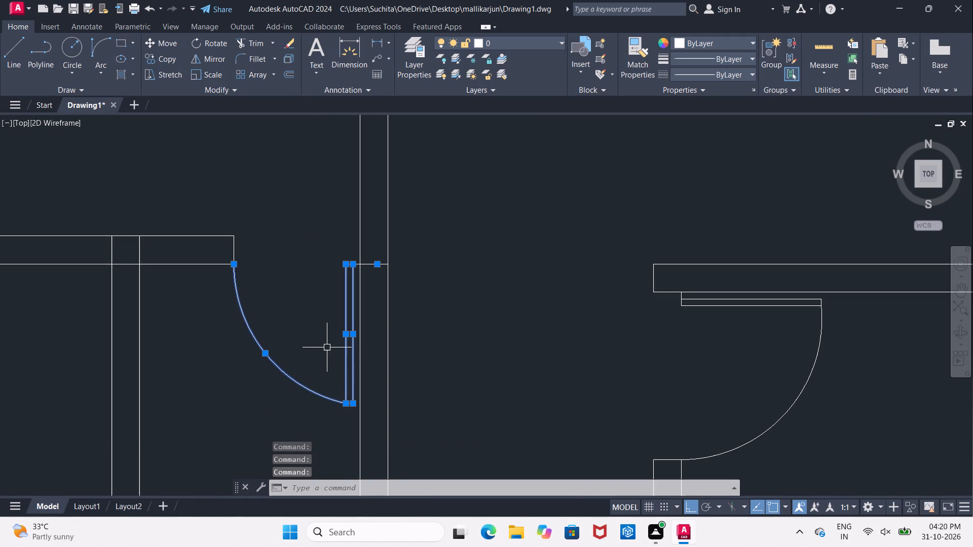
key(Delete)
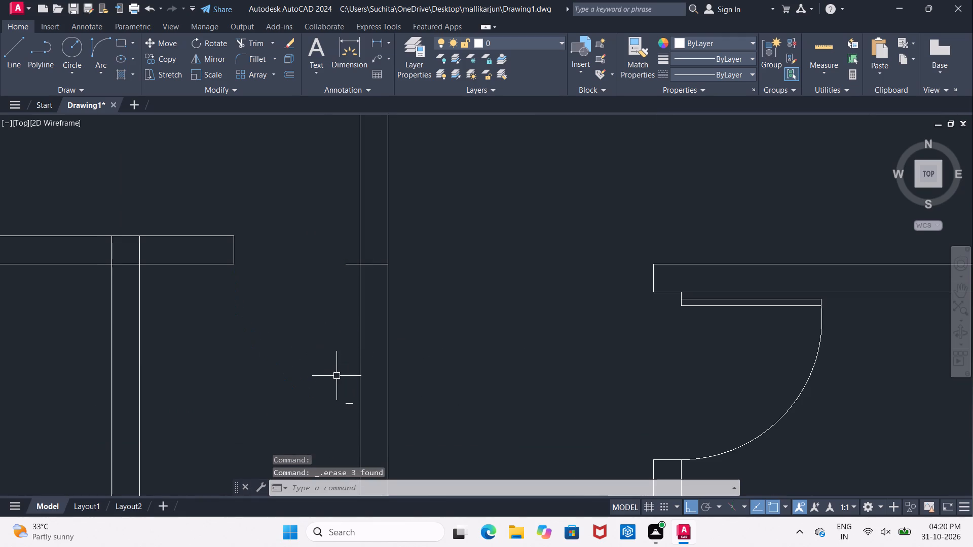
click(349, 403)
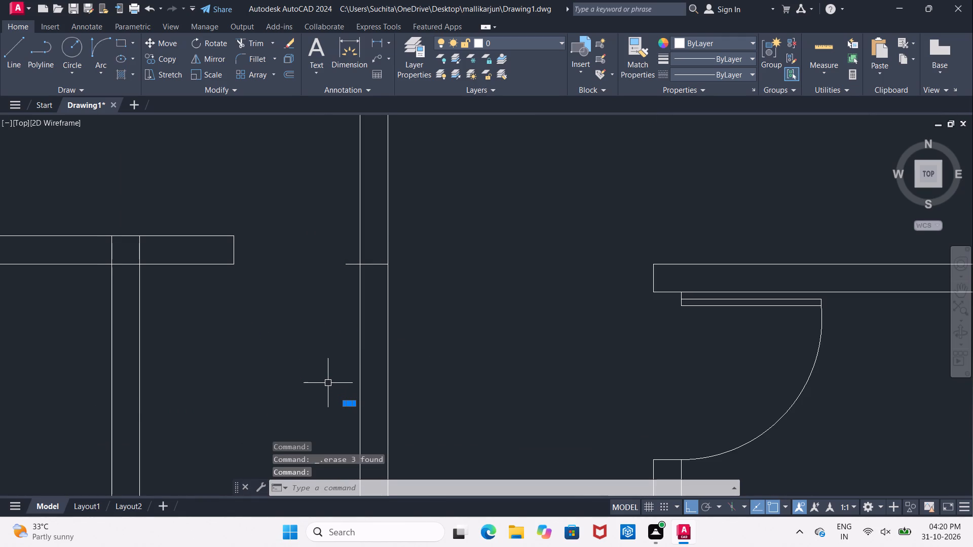
key(Delete)
click(348, 264)
key(Delete)
Extend both faces of the narrow room's north wall across the former door opening to the east wall's outer face.
key(Escape)
text(EX)
key(space)
key(space)
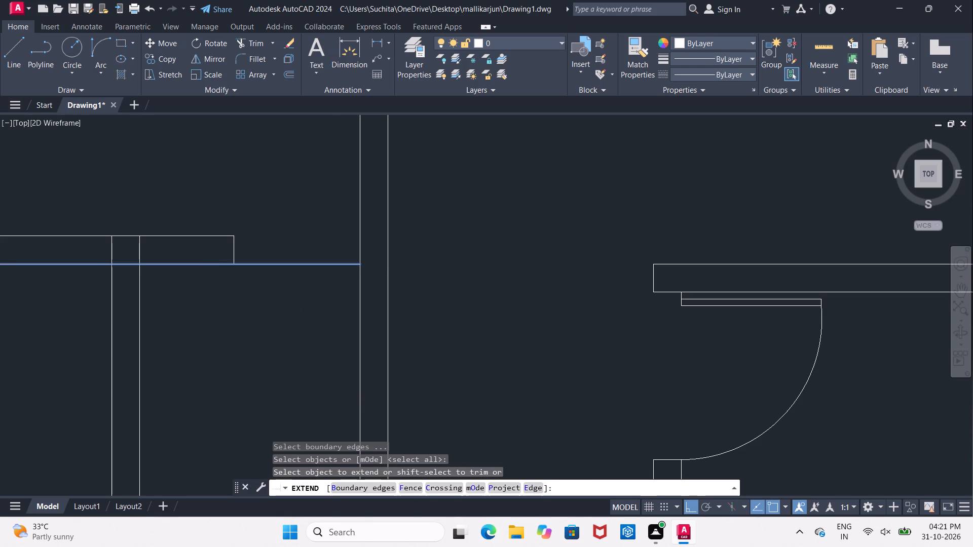
click(210, 267)
click(269, 264)
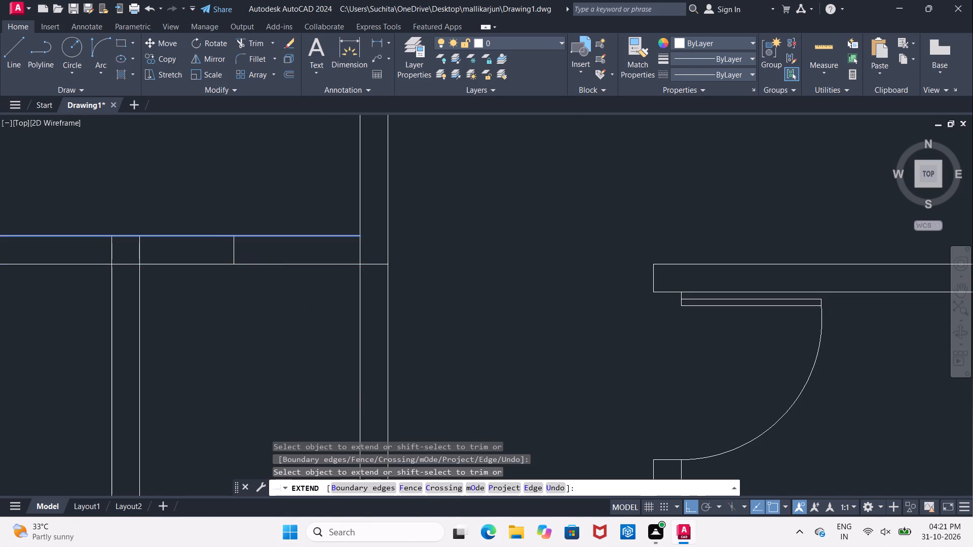
click(222, 235)
click(257, 237)
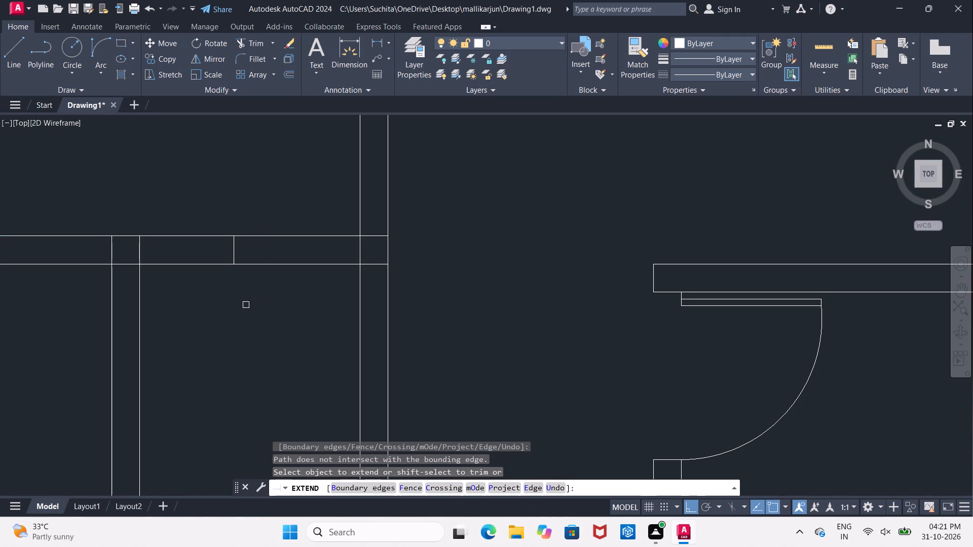
key(Escape)
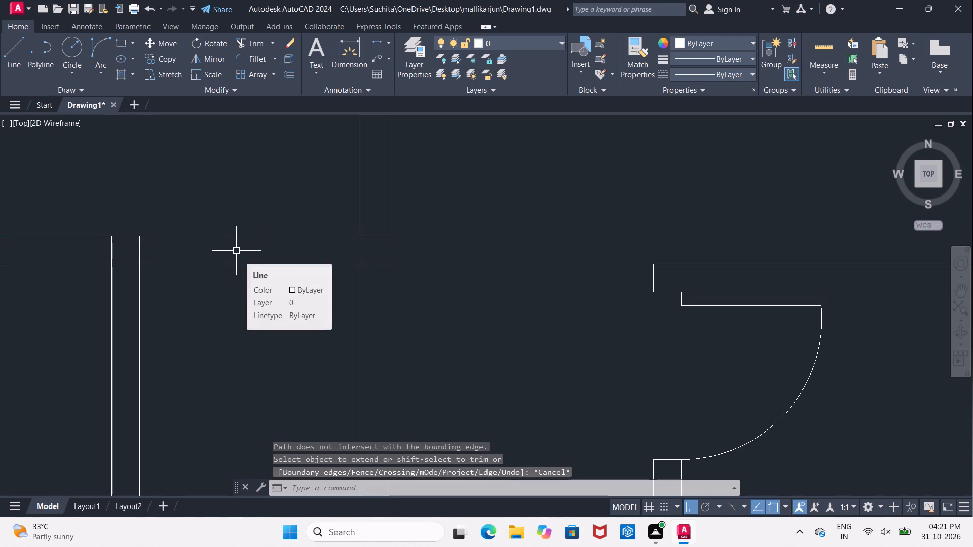
Erase the leftover jamb line between the faces of the narrow room's north wall.
click(236, 251)
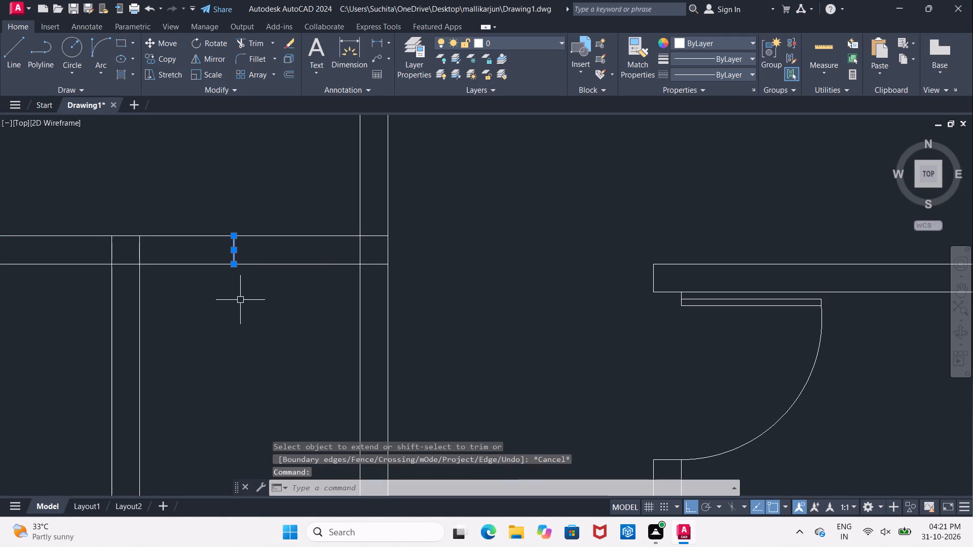
key(Delete)
Offset the middle room's east partition face 2' west and its north wall's upper face 2' south to lay out a door.
scroll(225, 319, down, 4)
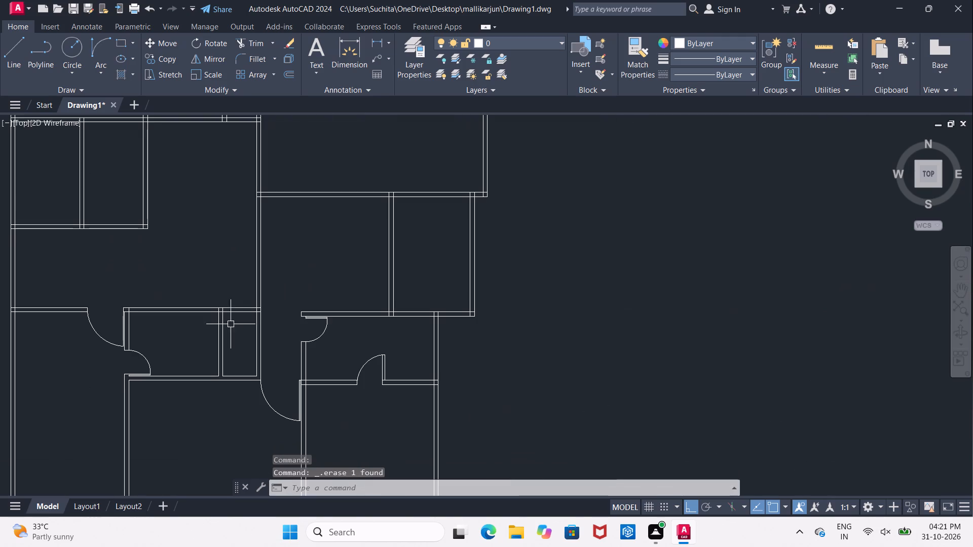
middle_drag(196, 327, 234, 330)
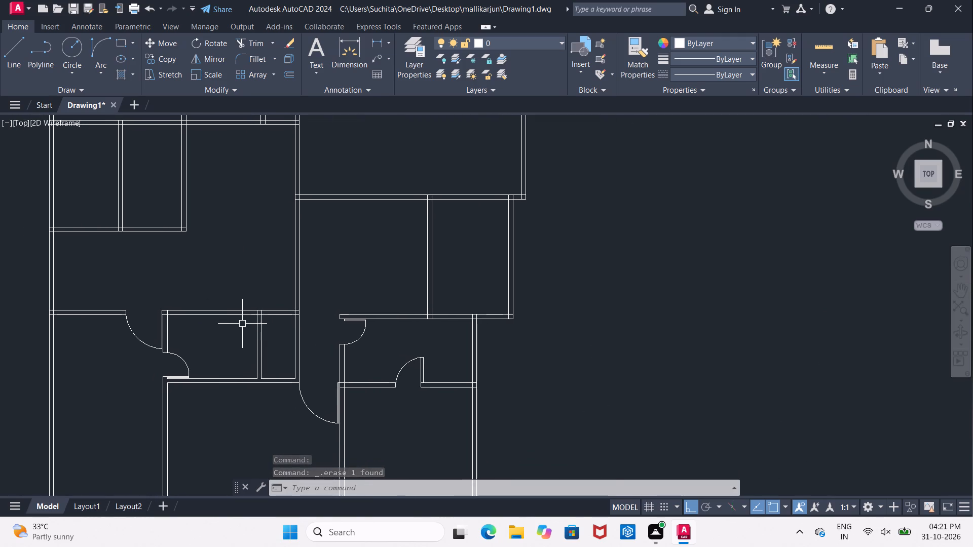
scroll(242, 324, up, 3)
middle_drag(260, 312, 260, 326)
key(Escape)
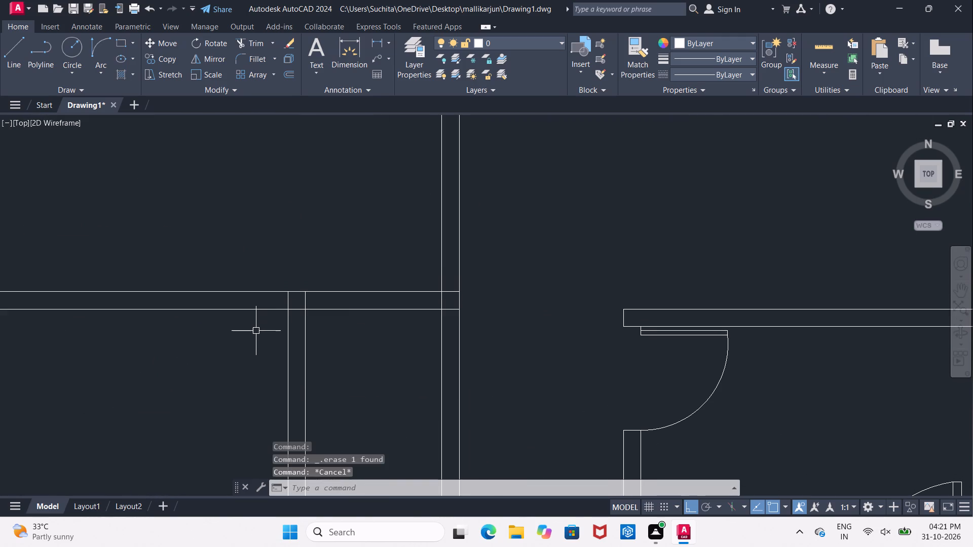
key(o)
key(Return)
text(2')
key(Return)
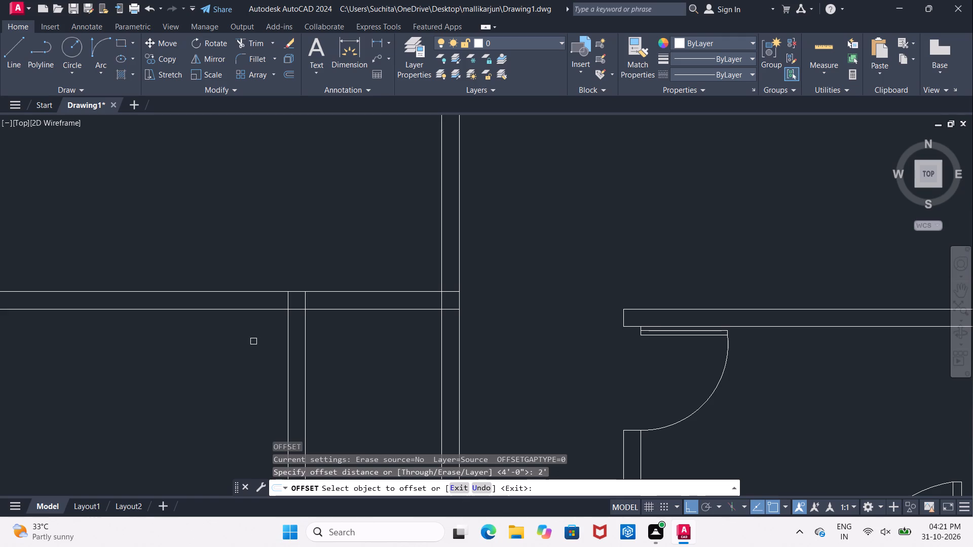
click(286, 344)
click(135, 334)
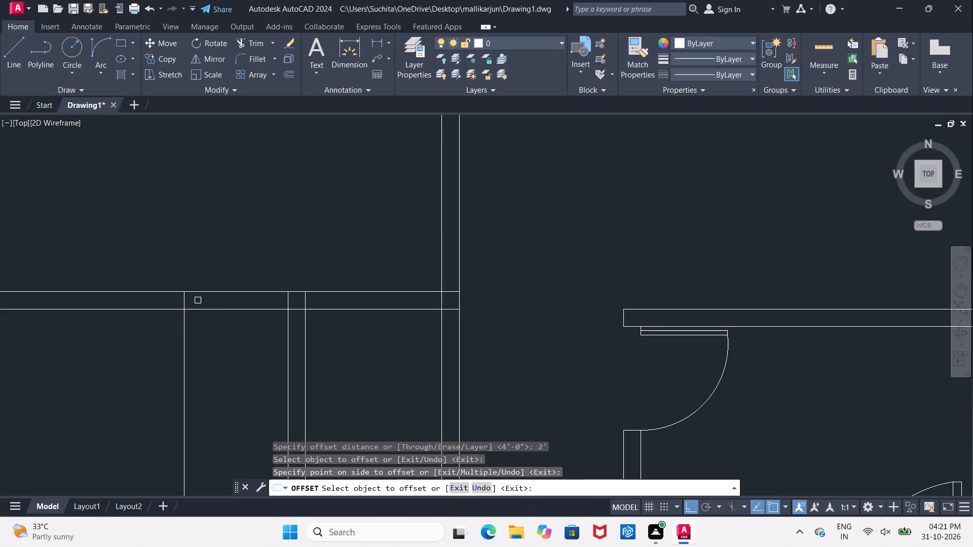
drag(207, 290, 207, 295)
click(212, 356)
key(Return)
Offset the partition's west face 1" west twice to form the door leaf lines.
key(Return)
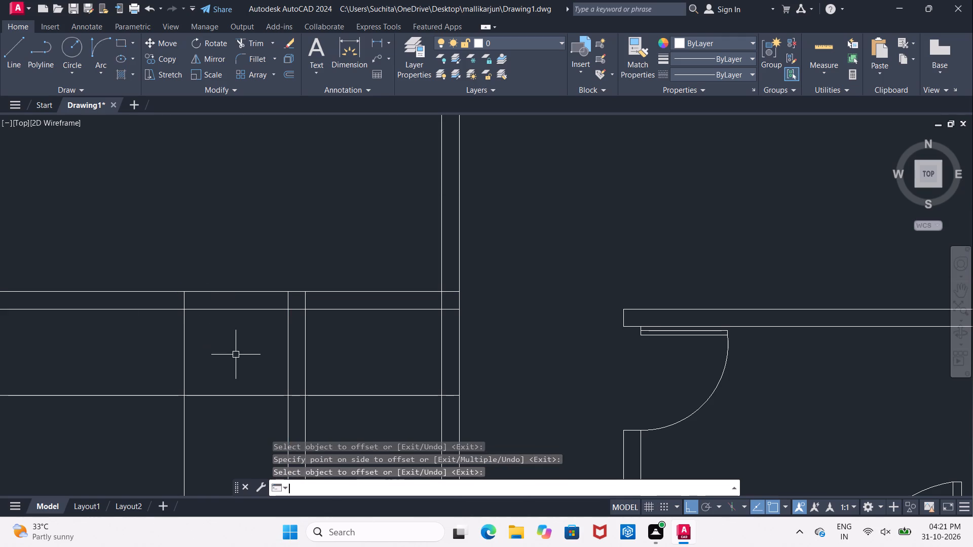
text(1")
key(Return)
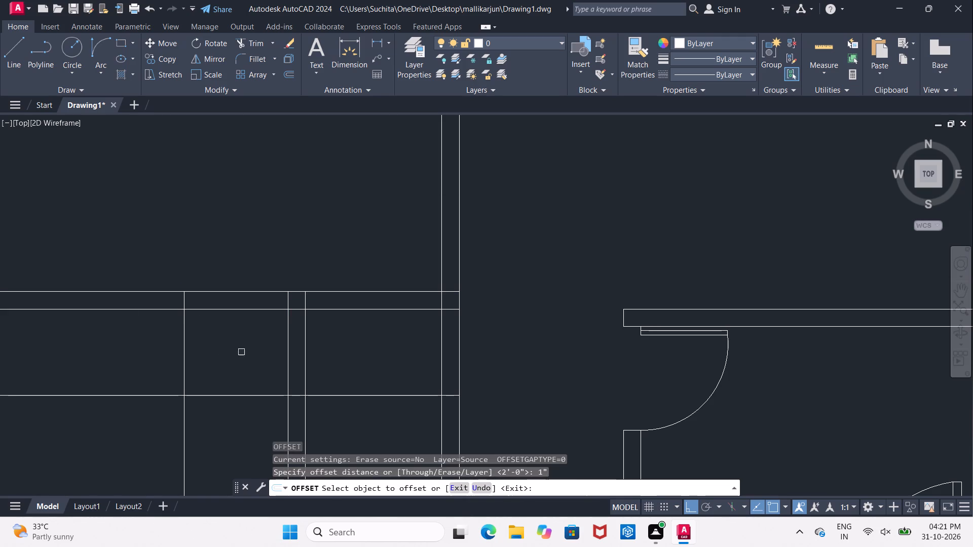
click(287, 374)
click(277, 370)
click(281, 371)
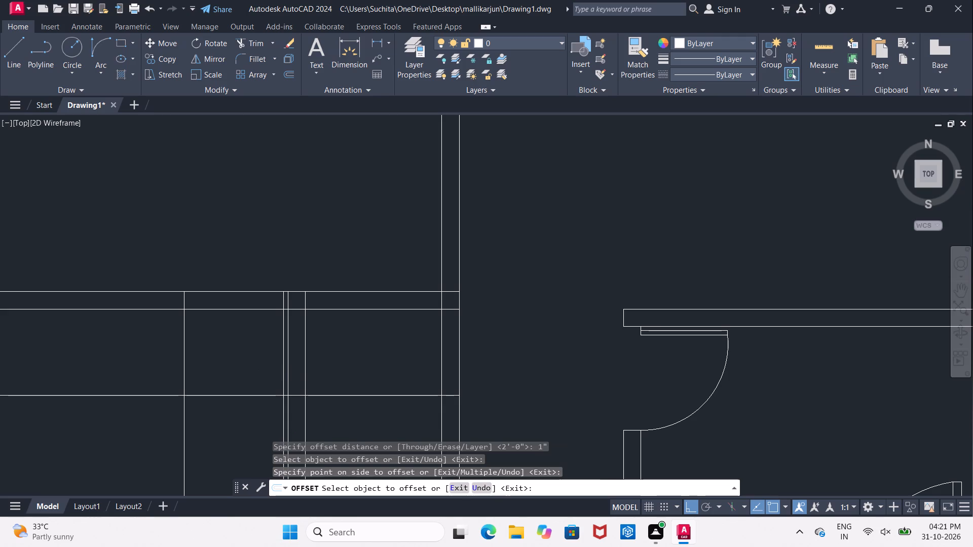
click(247, 366)
key(Escape)
Trim the two leaf lines below the 2' horizontal guide, and the guide between the leaf and the partition.
key(t)
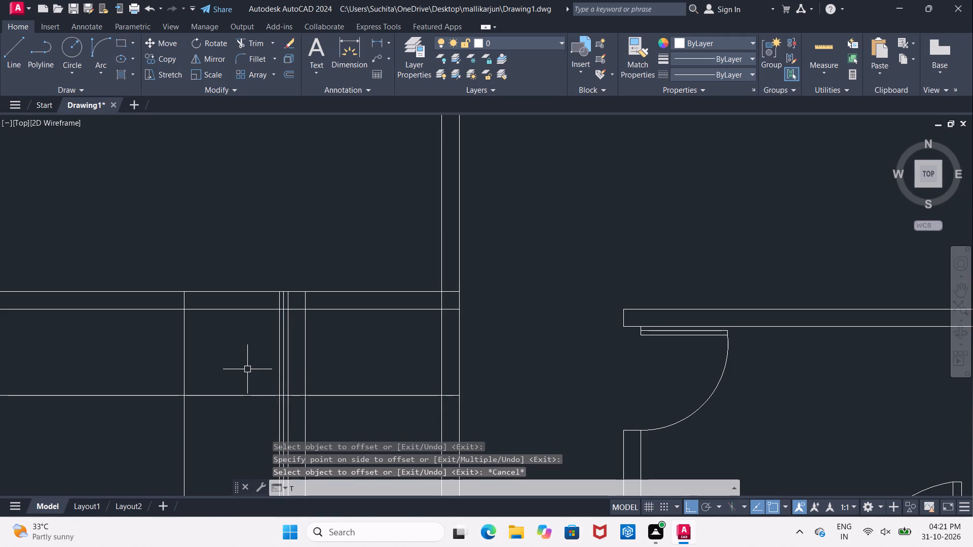
text(R)
key(space)
key(space)
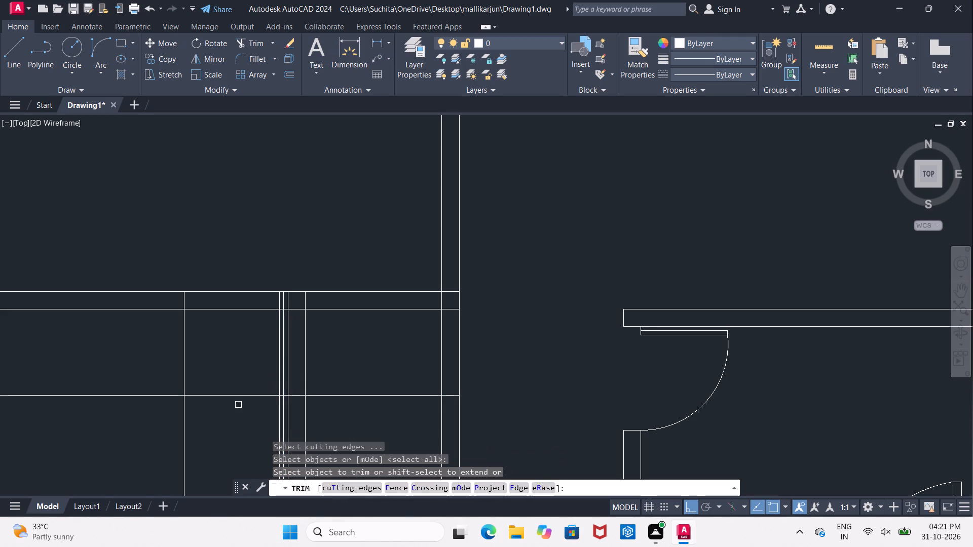
scroll(271, 413, up, 4)
click(291, 384)
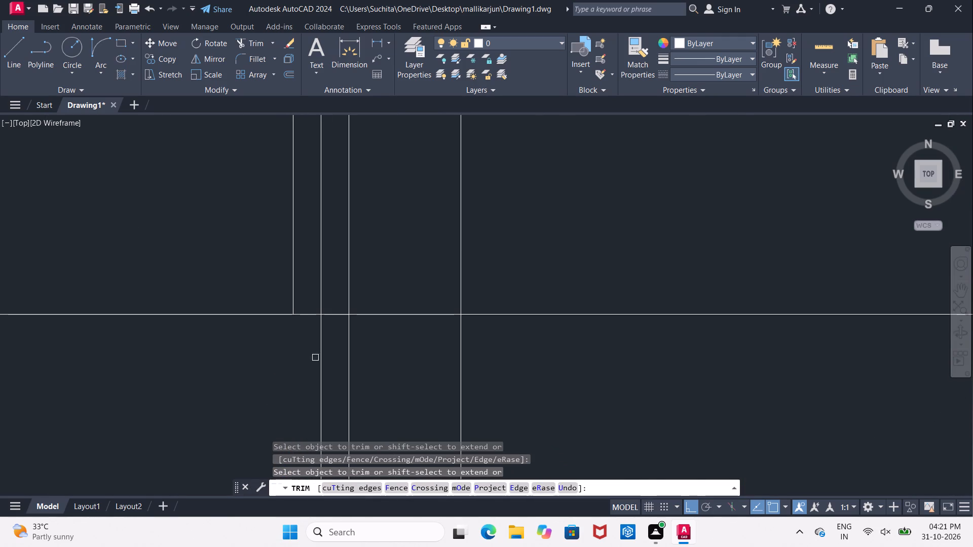
click(317, 354)
click(321, 346)
click(330, 316)
Trim the excess of the 2' vertical and horizontal guides beyond their southwest crossing.
scroll(310, 354, down, 2)
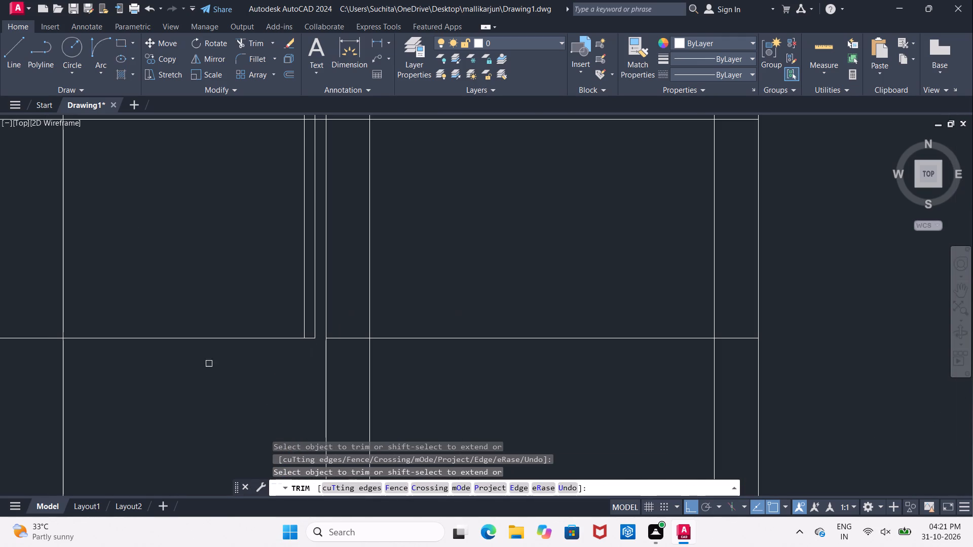
click(58, 367)
click(49, 338)
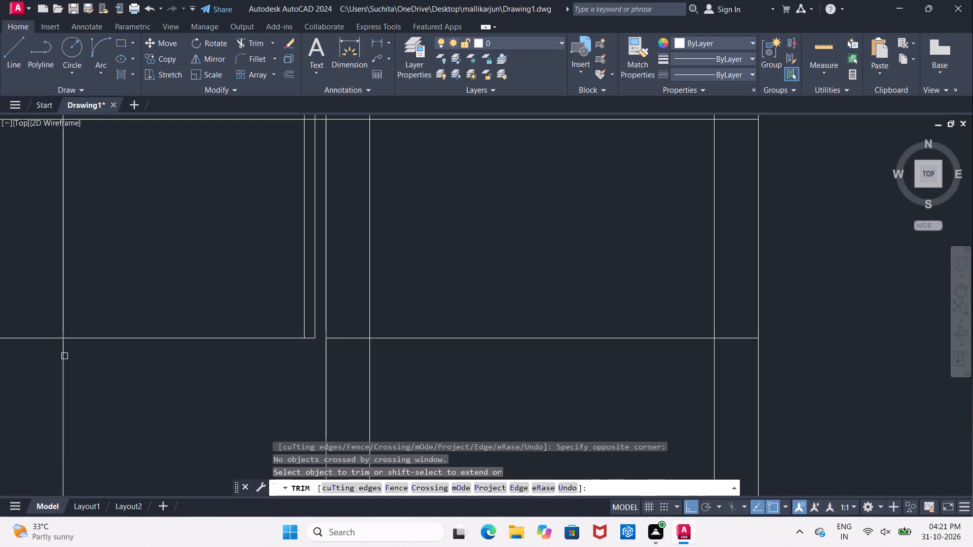
click(65, 356)
click(50, 336)
Trim the leaf lines inside the north wall, both wall faces across the 2' opening, and the remaining guides around it.
scroll(133, 293, down, 1)
middle_drag(133, 295, 161, 381)
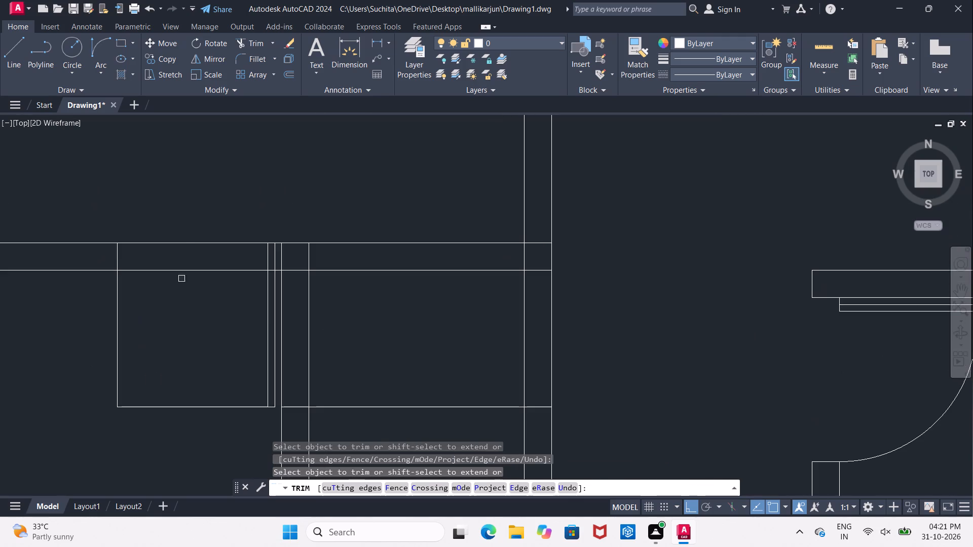
click(265, 256)
click(272, 254)
drag(205, 217, 202, 237)
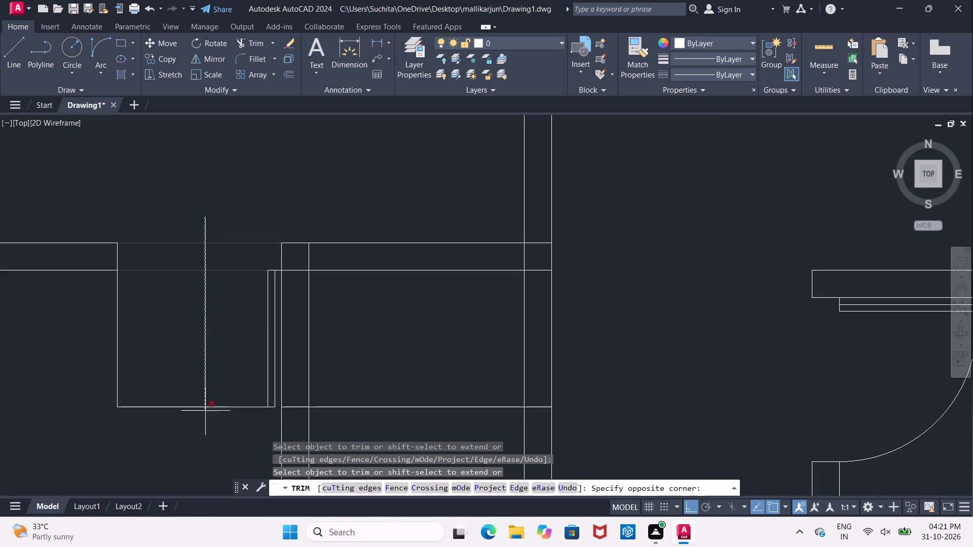
click(203, 421)
click(115, 388)
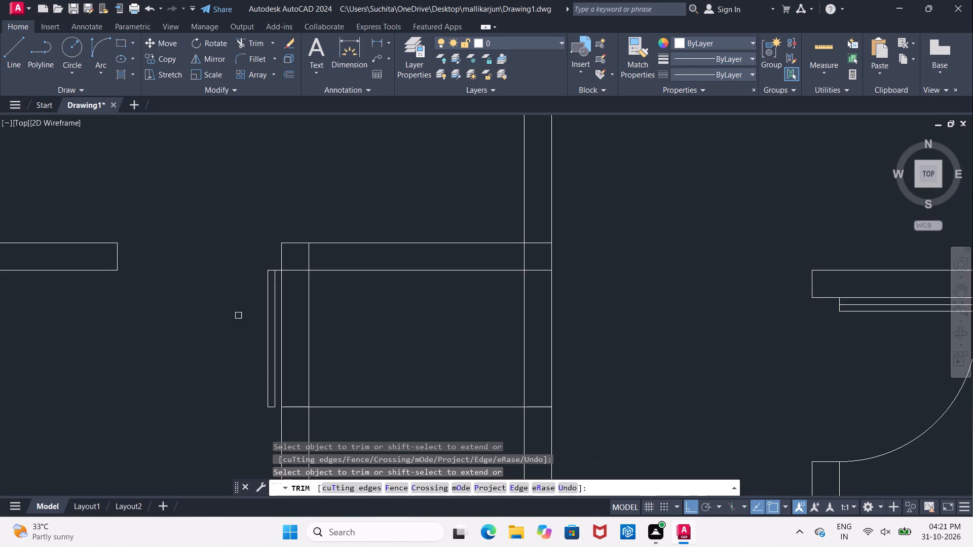
Trim the wall-face and guide segments crossing between the two faces of the partition beside the new door.
click(292, 273)
click(300, 407)
scroll(320, 381, down, 2)
middle_drag(338, 386, 310, 345)
key(Escape)
Erase the leftover 2' horizontal guide line inside the narrow room.
click(314, 353)
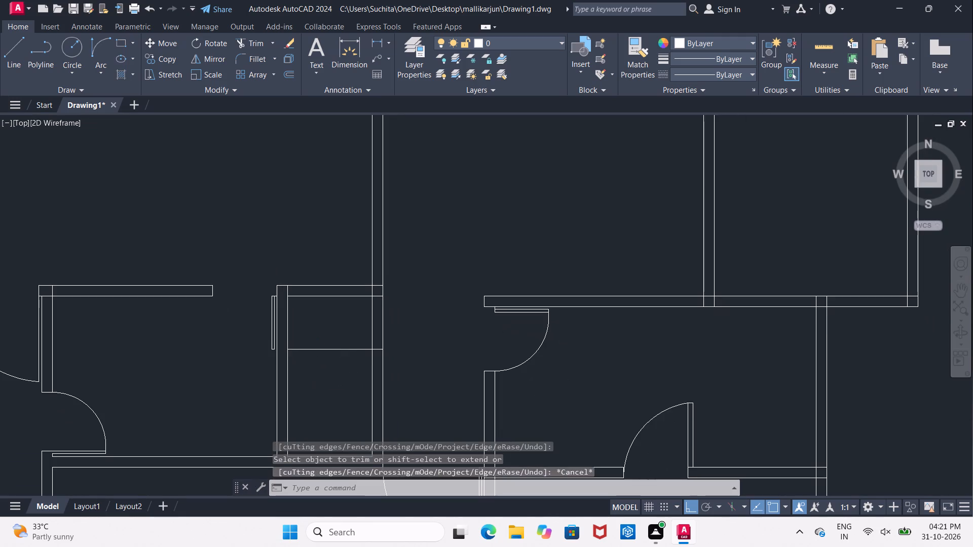
key(Delete)
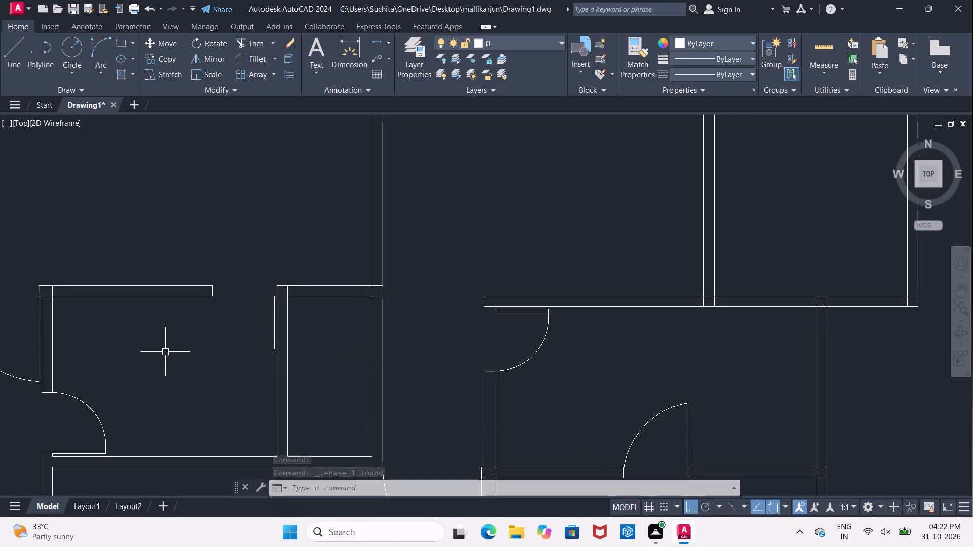
Draw the middle room's north door swing with a start-end-direction arc from the wall end to the leaf tip, tangent southward.
key(Escape)
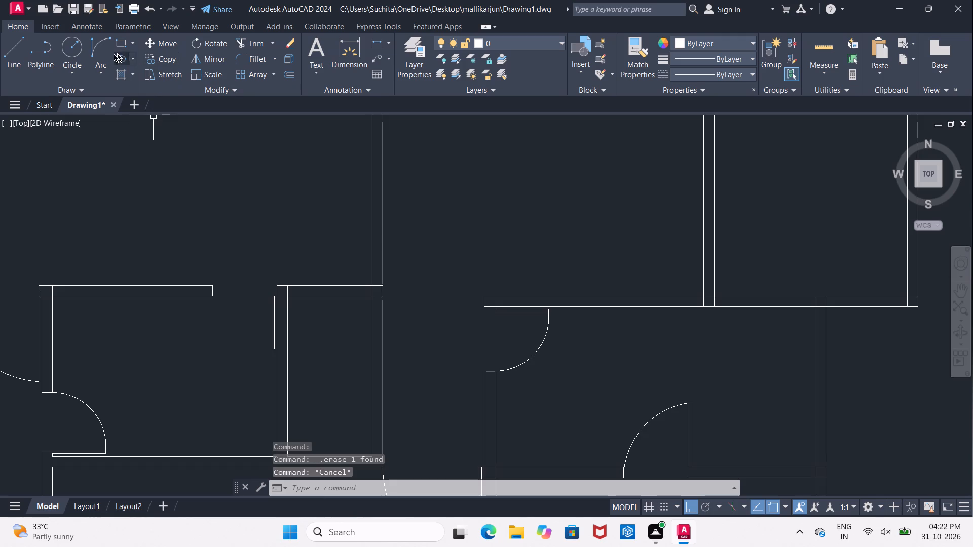
click(105, 54)
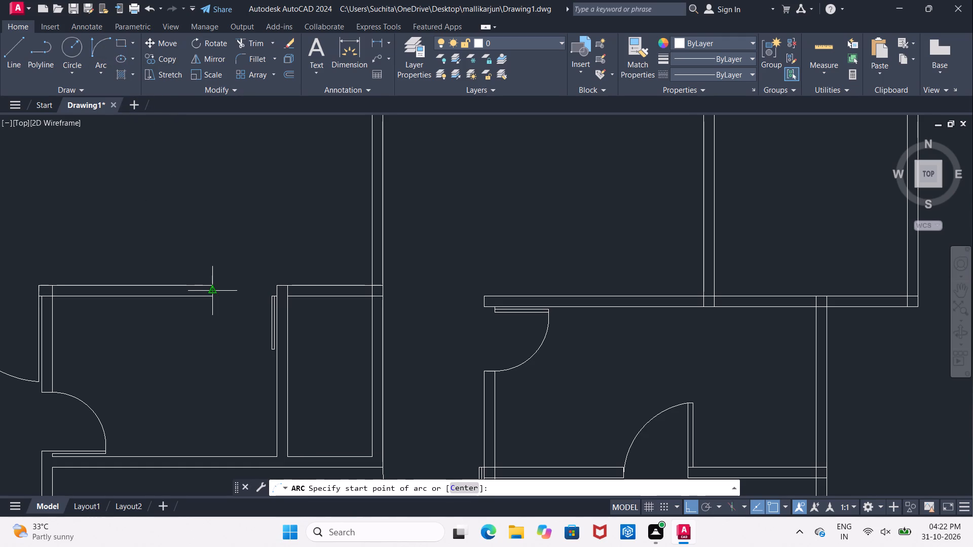
click(210, 285)
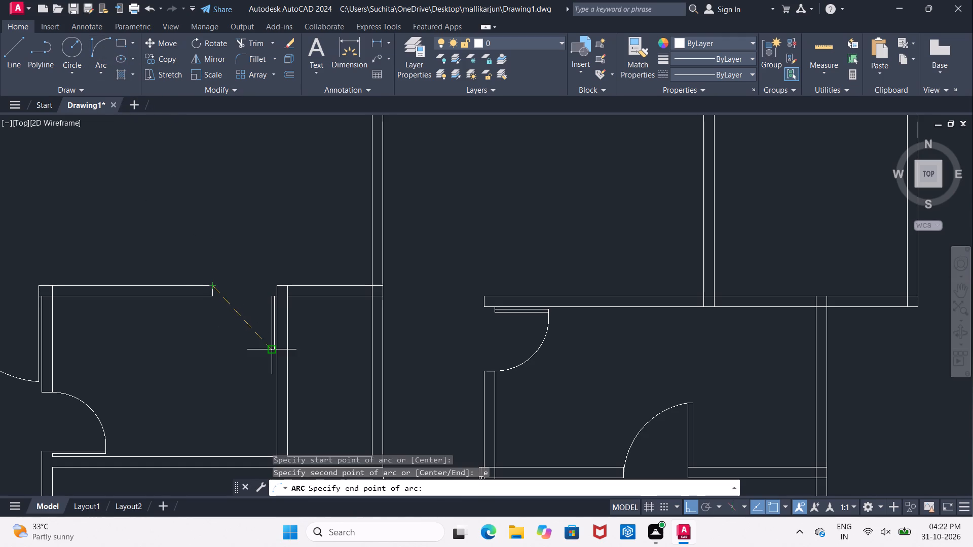
scroll(264, 355, up, 3)
click(290, 333)
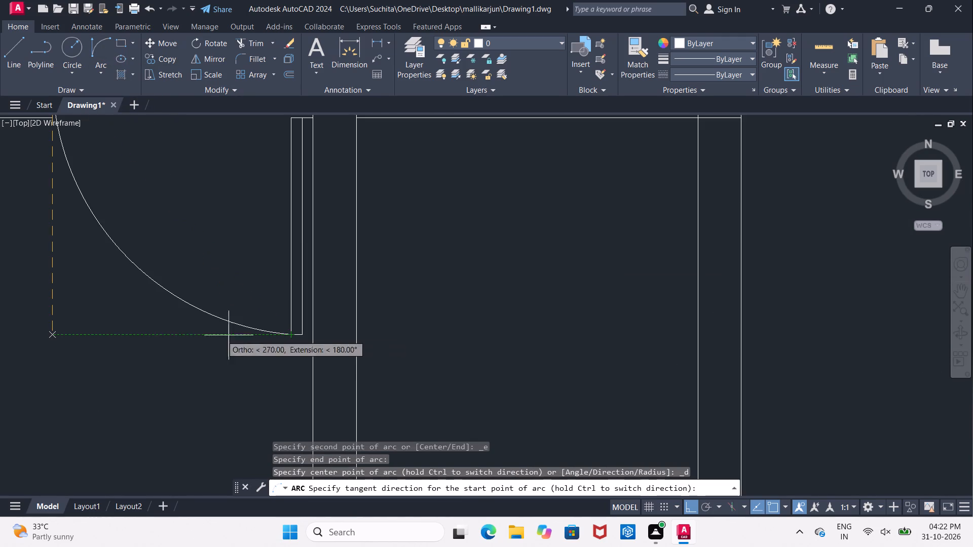
click(52, 335)
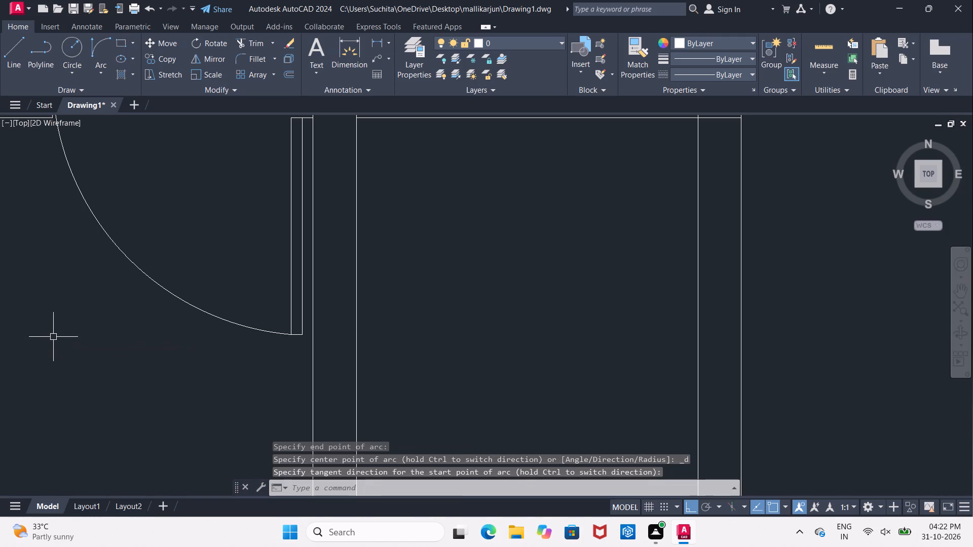
scroll(67, 343, down, 2)
middle_drag(59, 342, 138, 364)
key(Escape)
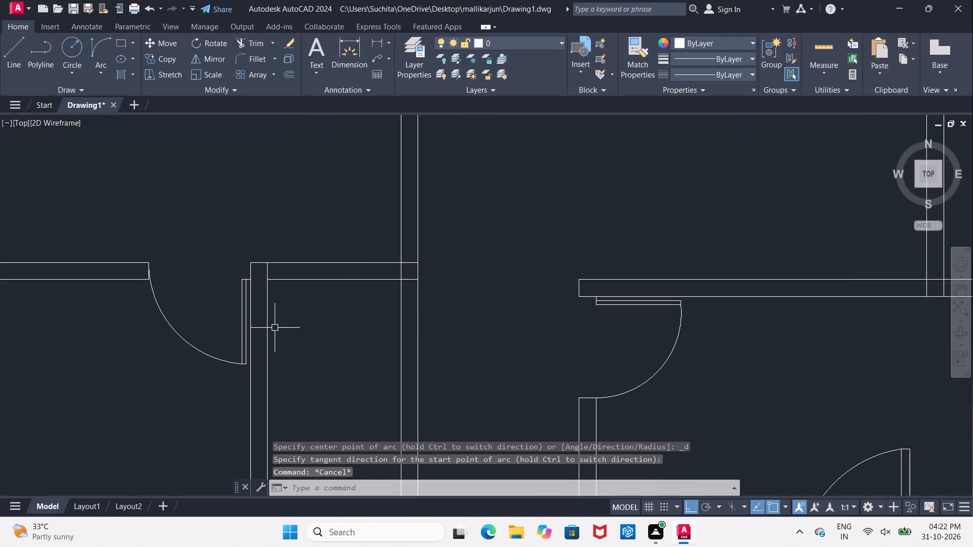
Trim the north wall's two face lines where they cross the vertical wall east of the narrow room.
middle_drag(482, 264, 312, 305)
key(t)
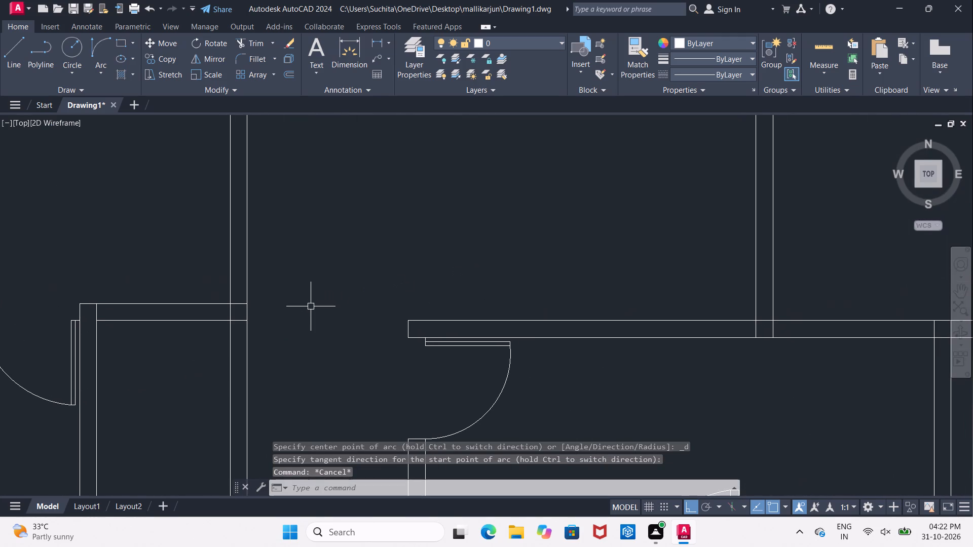
key(r)
key(space)
key(space)
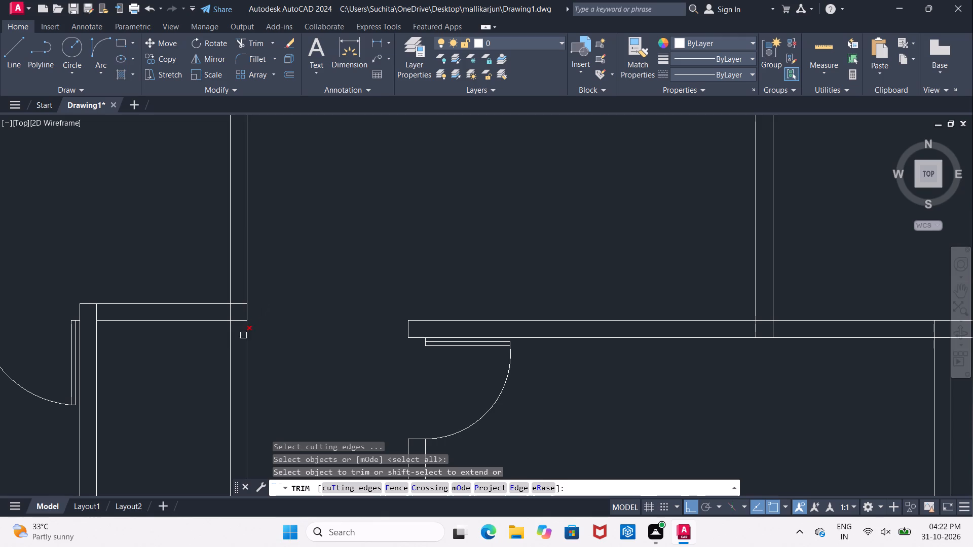
scroll(235, 341, up, 2)
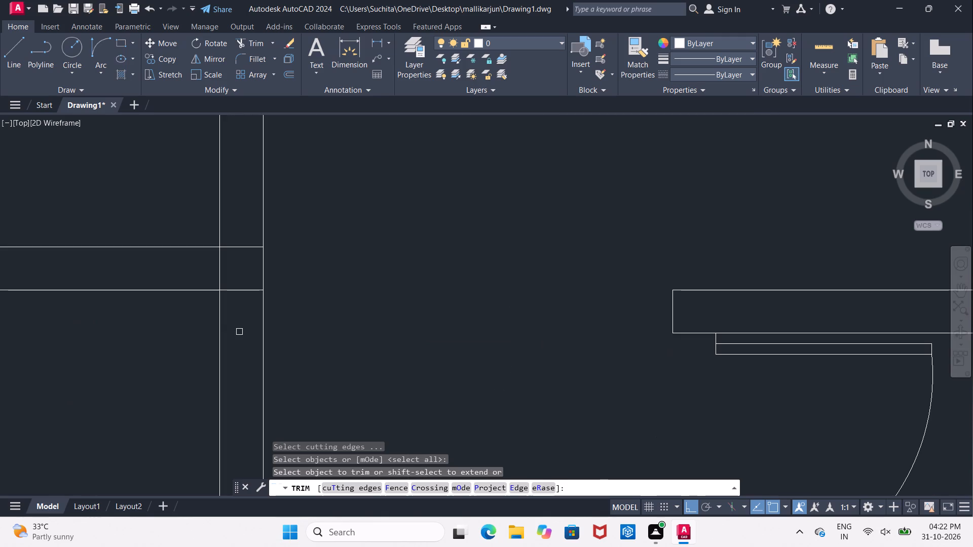
click(240, 287)
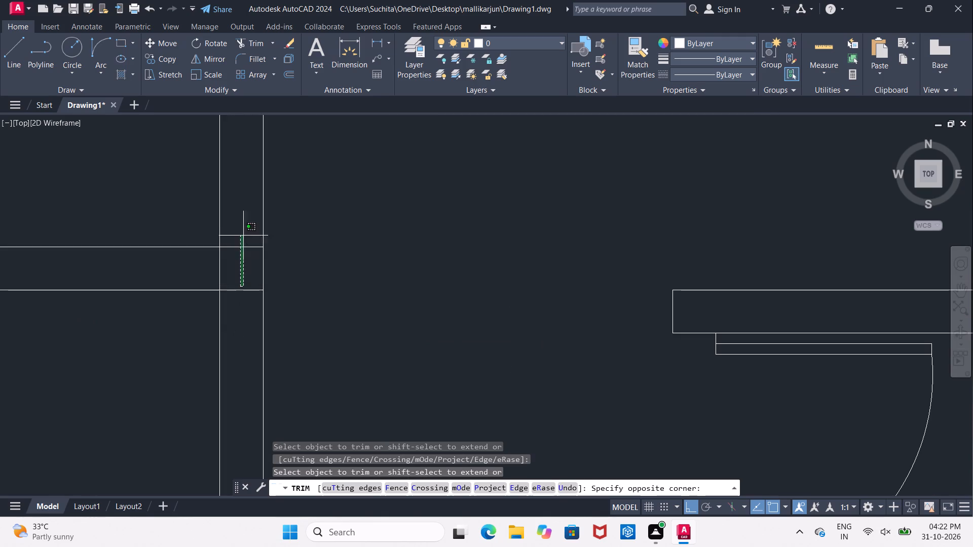
click(242, 227)
drag(242, 244, 243, 255)
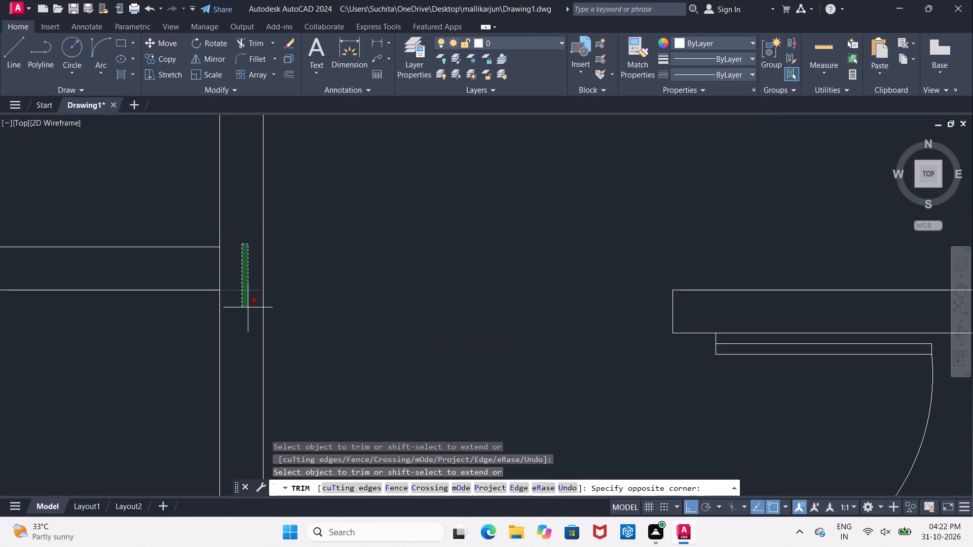
click(248, 307)
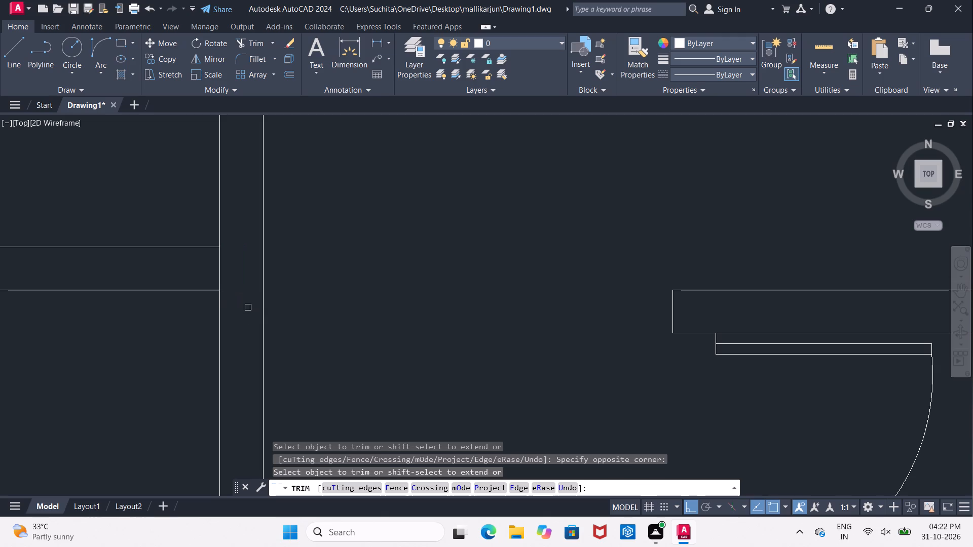
Offset the inner face of the southwest room's east wall 4' westward into the room.
scroll(248, 307, down, 5)
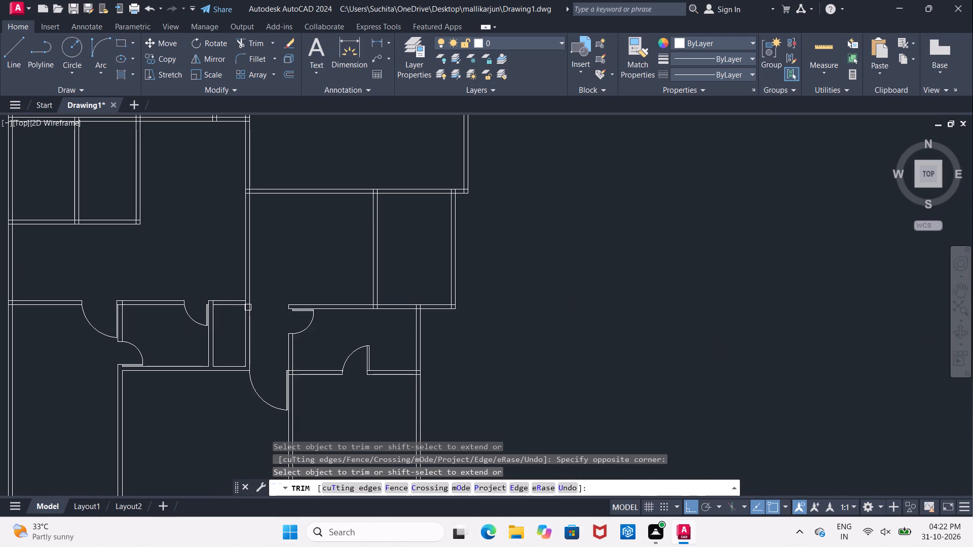
middle_drag(232, 269, 303, 358)
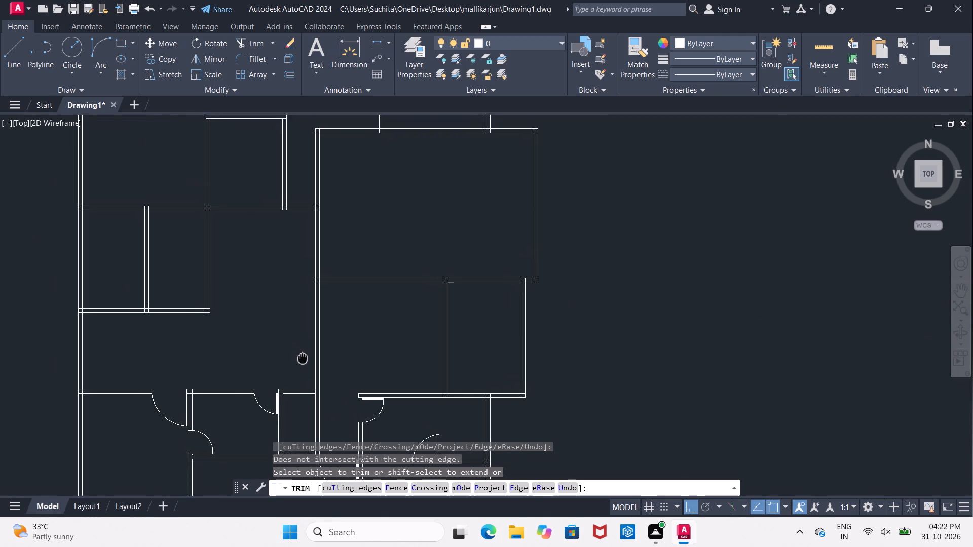
middle_drag(303, 358, 337, 152)
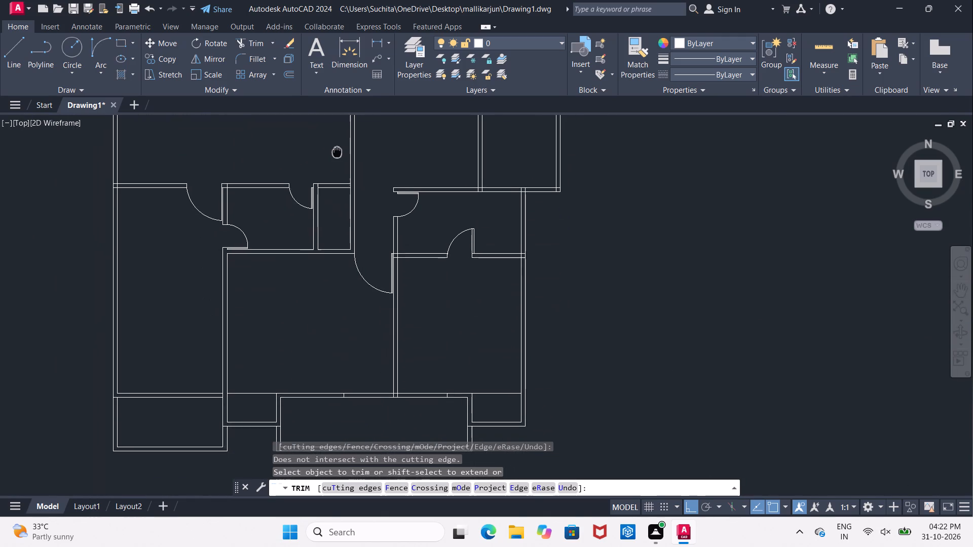
middle_drag(337, 152, 337, 151)
scroll(94, 401, up, 3)
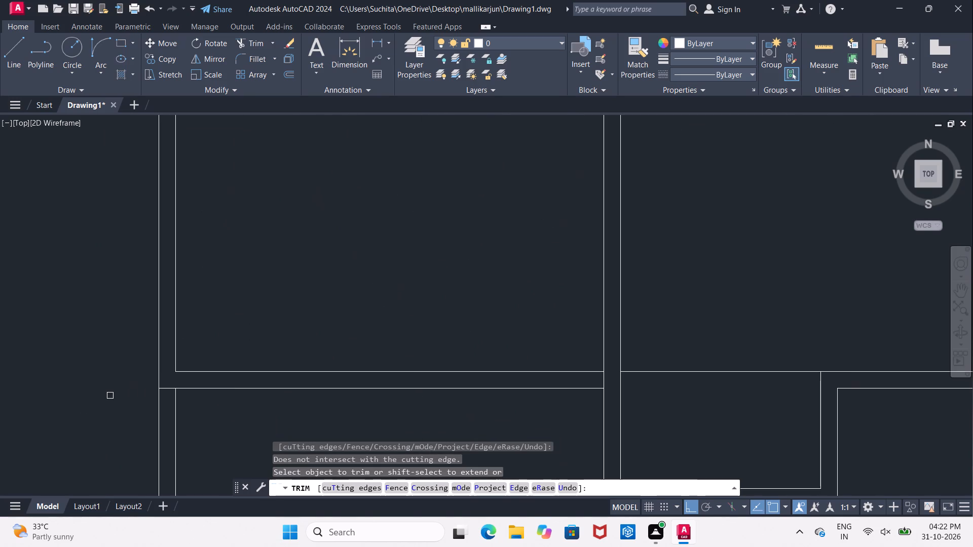
key(Escape)
key(o)
key(Return)
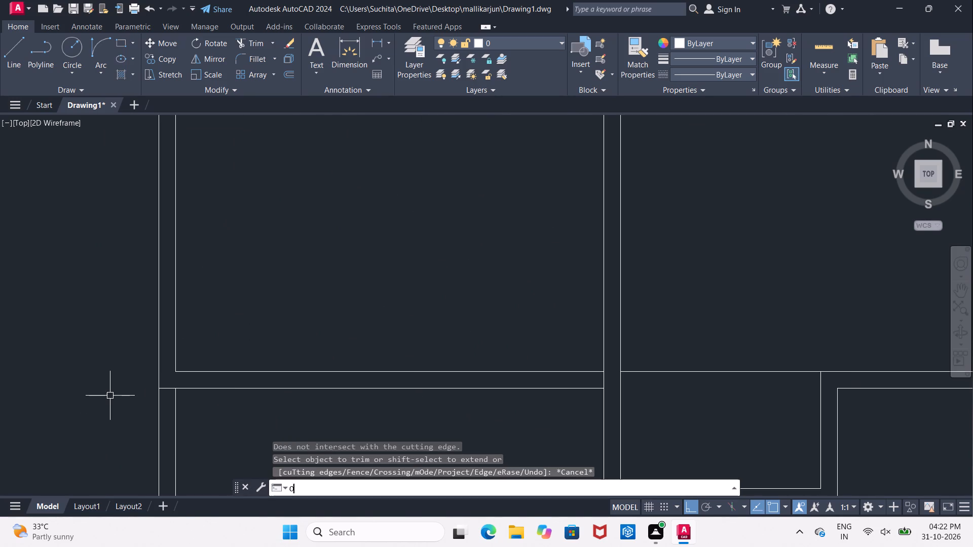
key(4)
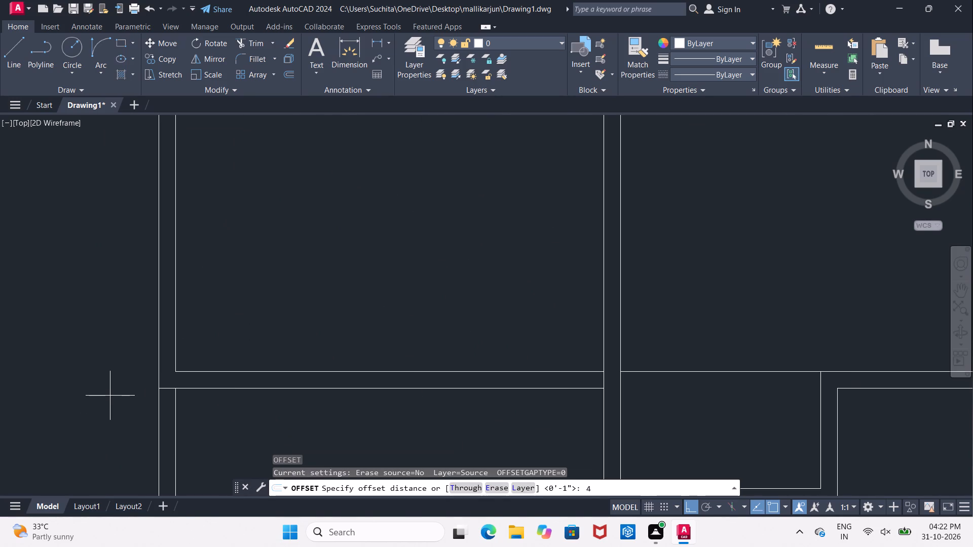
key(apostrophe)
key(Return)
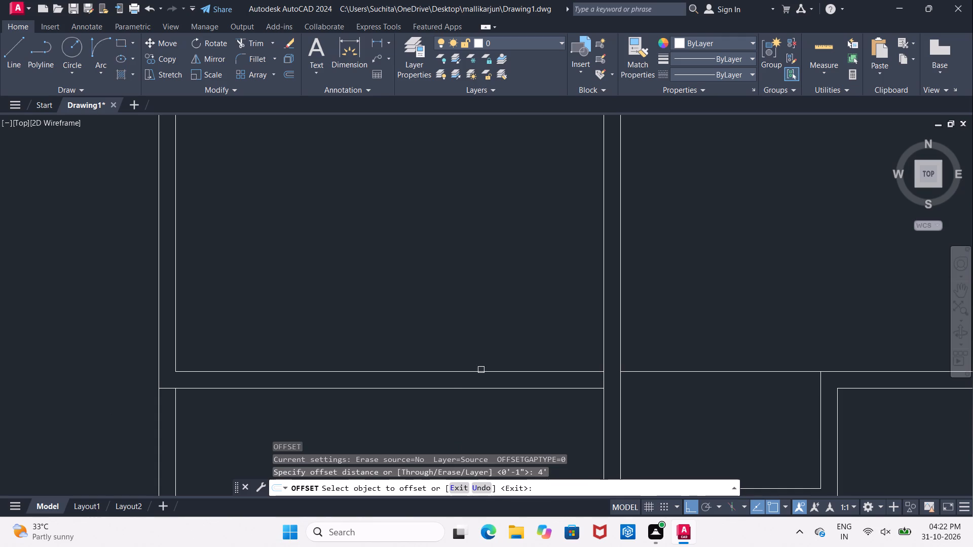
click(604, 357)
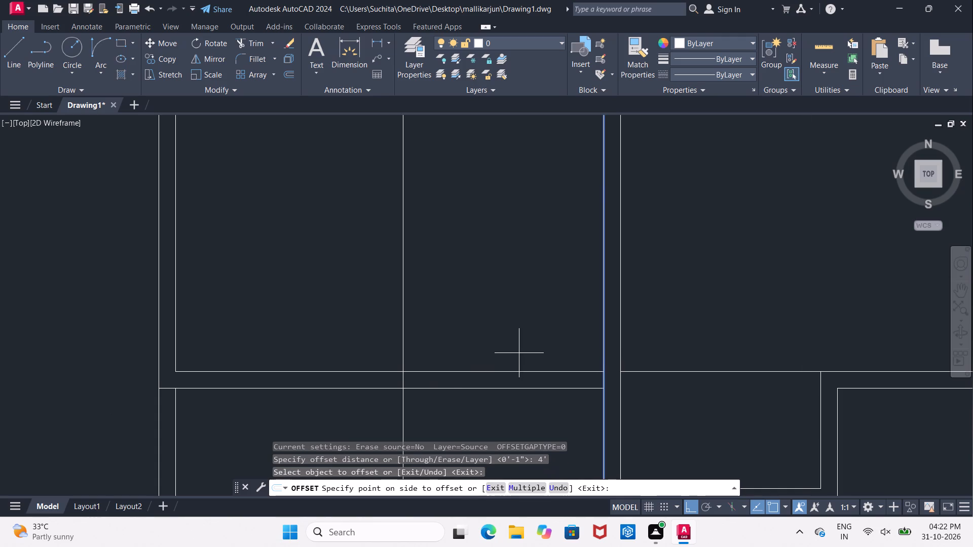
drag(484, 348, 473, 349)
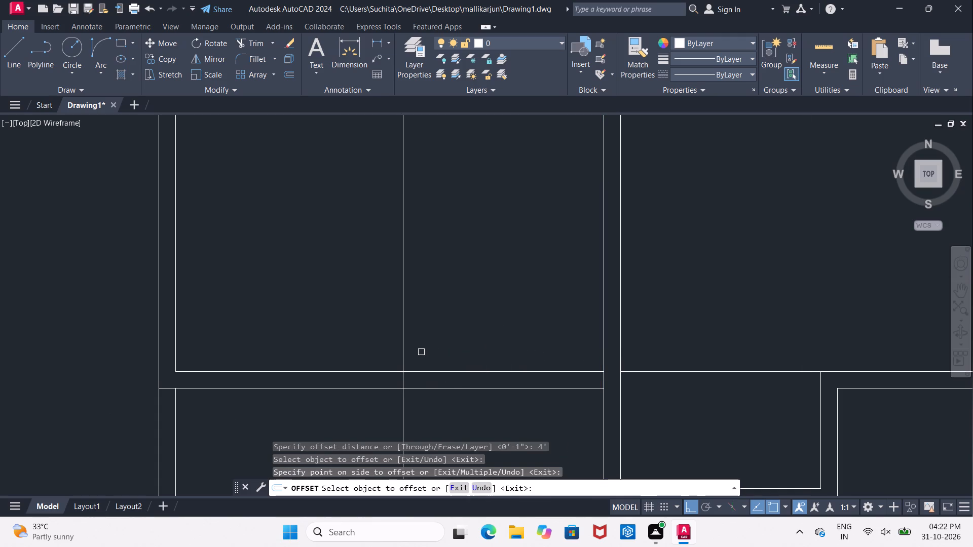
key(Escape)
Trim the 4' guide above and below the southwest room's south wall, leaving only the segment between the wall faces.
key(t)
key(r)
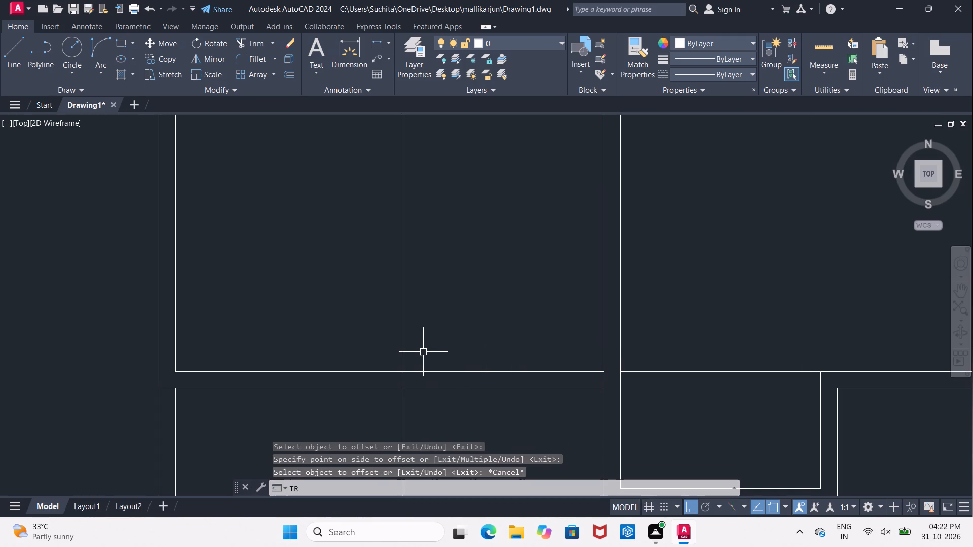
key(space)
key(space)
click(401, 360)
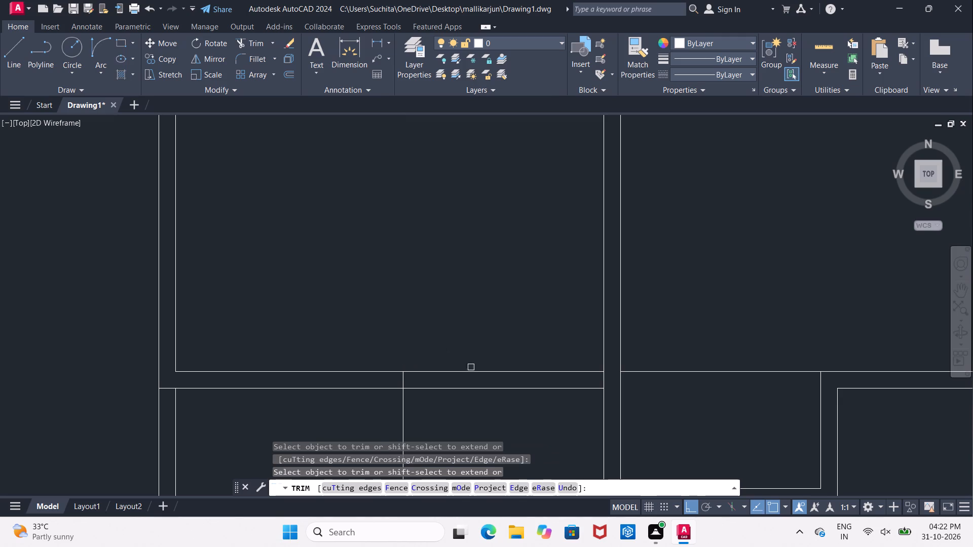
click(405, 406)
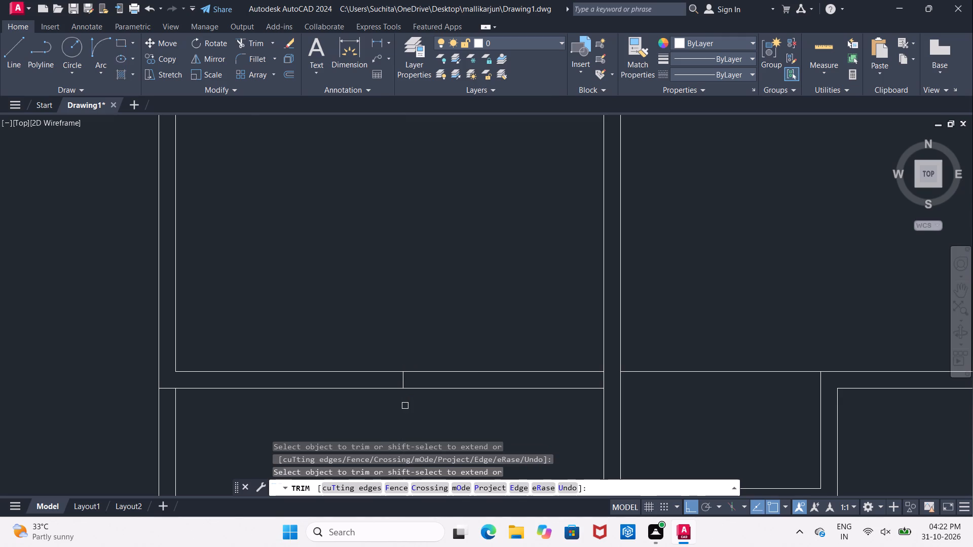
Examine the plan's room layout, especially the hall north of the doors and the rooms around it.
scroll(405, 406, down, 3)
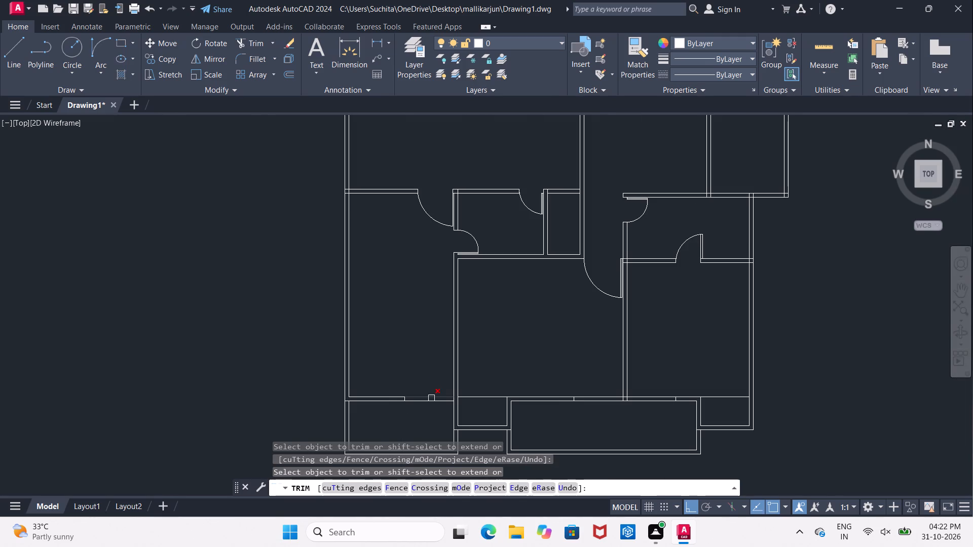
middle_drag(421, 369, 386, 371)
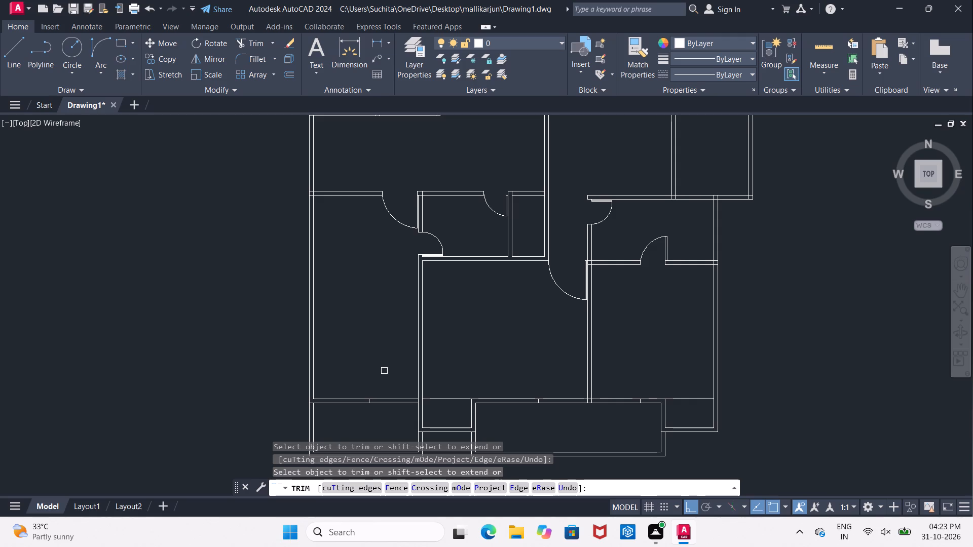
middle_drag(384, 371, 378, 391)
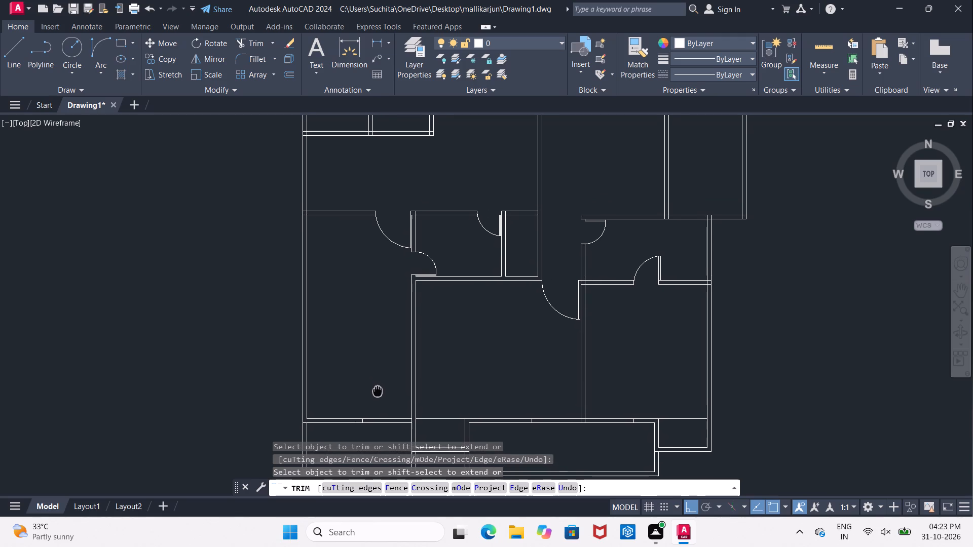
middle_drag(378, 391, 375, 426)
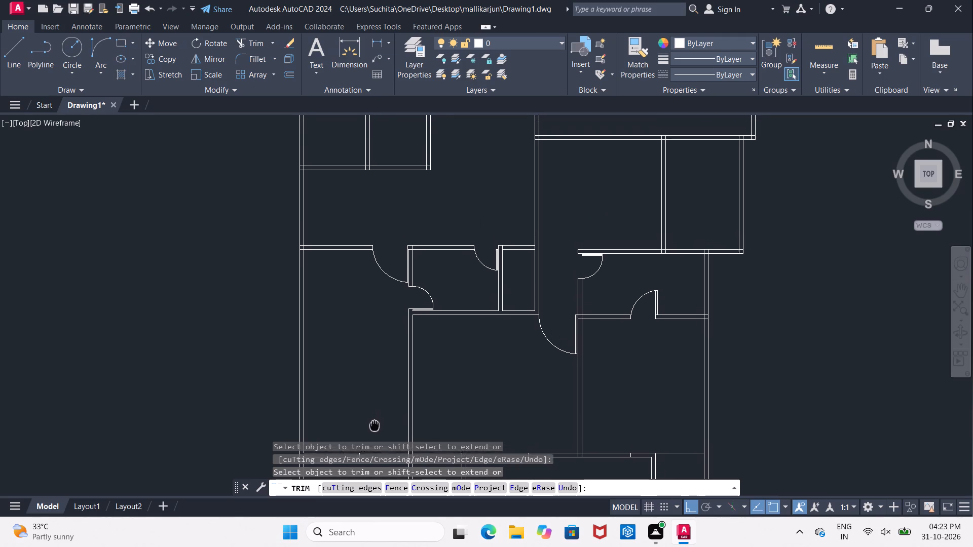
middle_drag(375, 426, 375, 438)
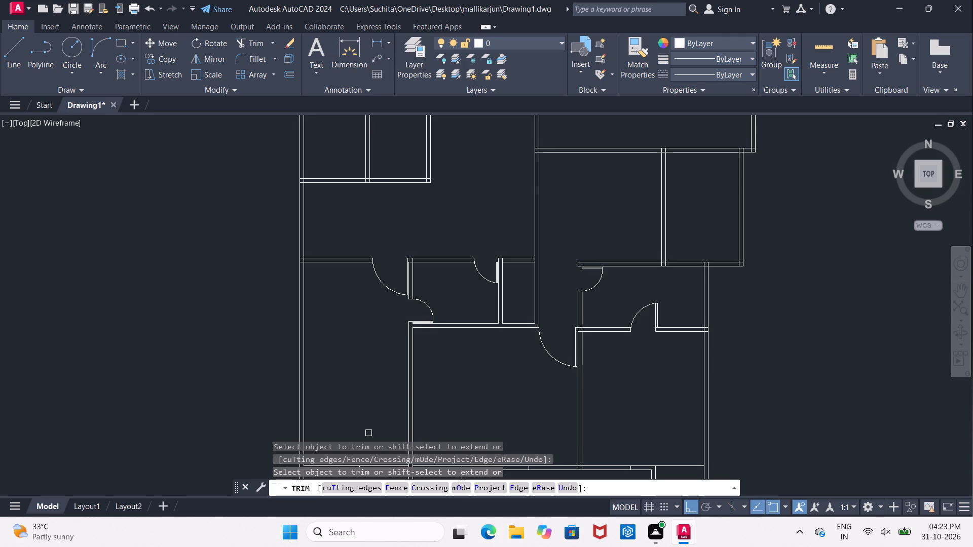
scroll(368, 433, down, 1)
middle_drag(364, 293, 371, 382)
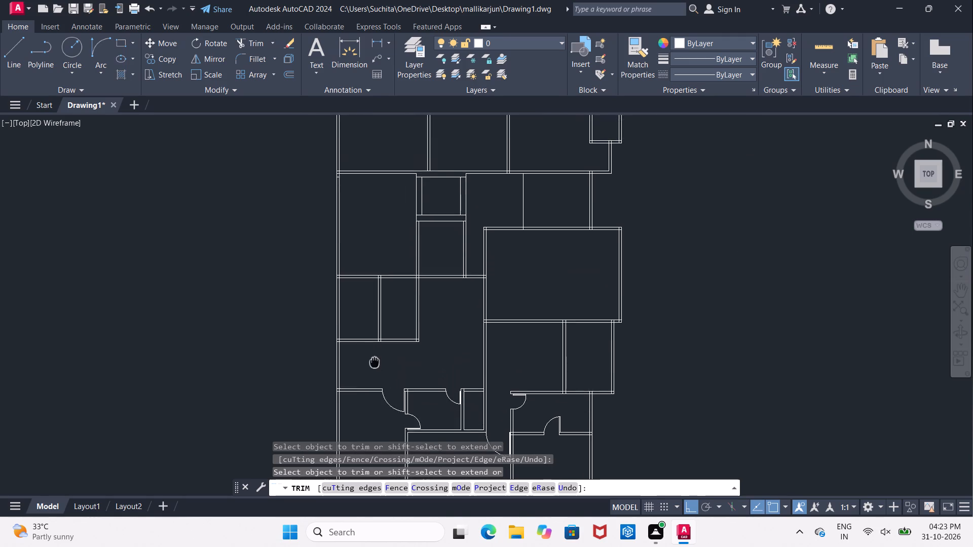
middle_drag(371, 382, 370, 389)
scroll(399, 405, up, 1)
middle_drag(398, 400, 400, 350)
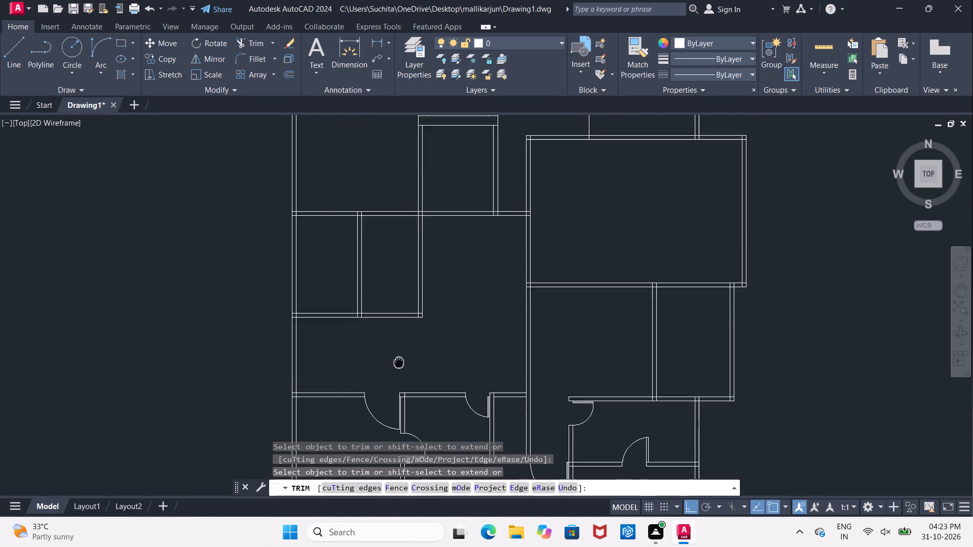
middle_drag(400, 350, 401, 338)
scroll(388, 349, up, 1)
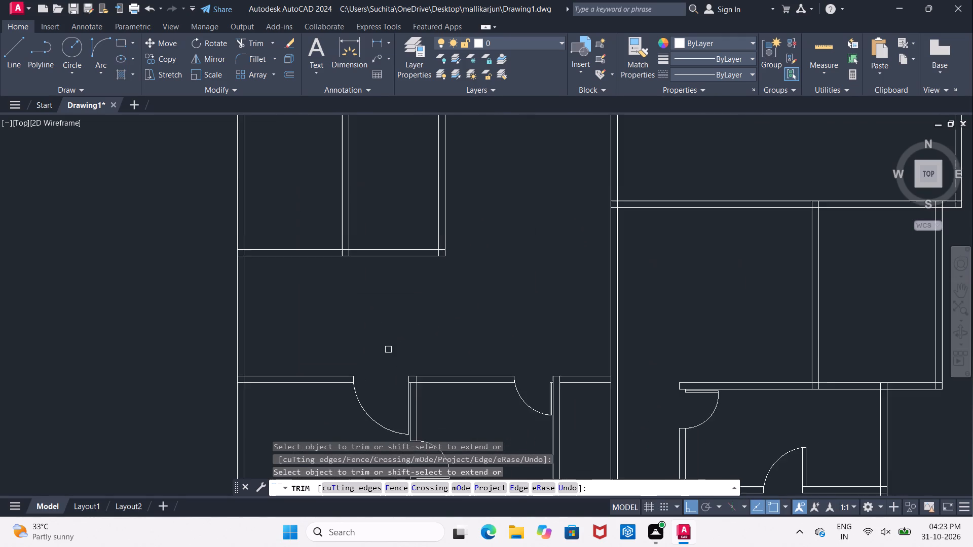
scroll(388, 349, up, 2)
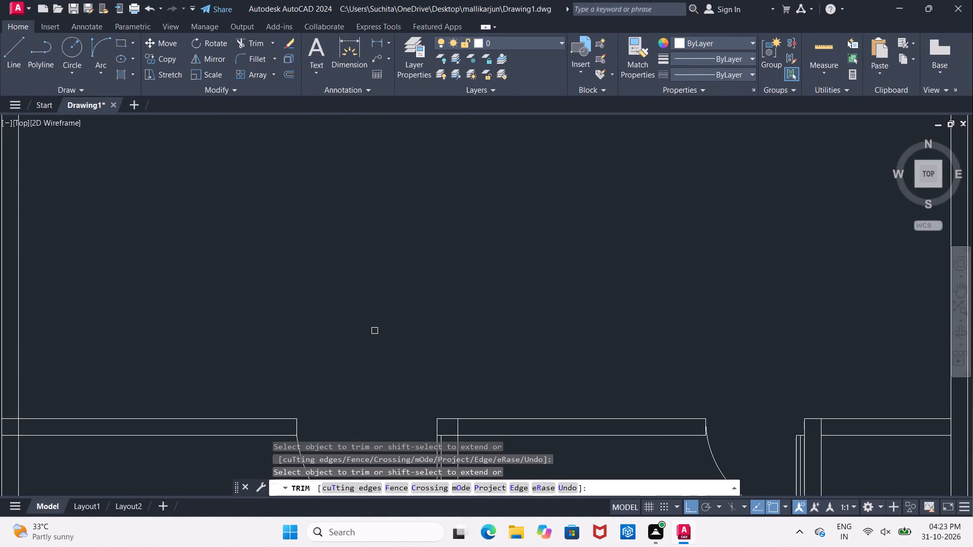
scroll(375, 331, down, 3)
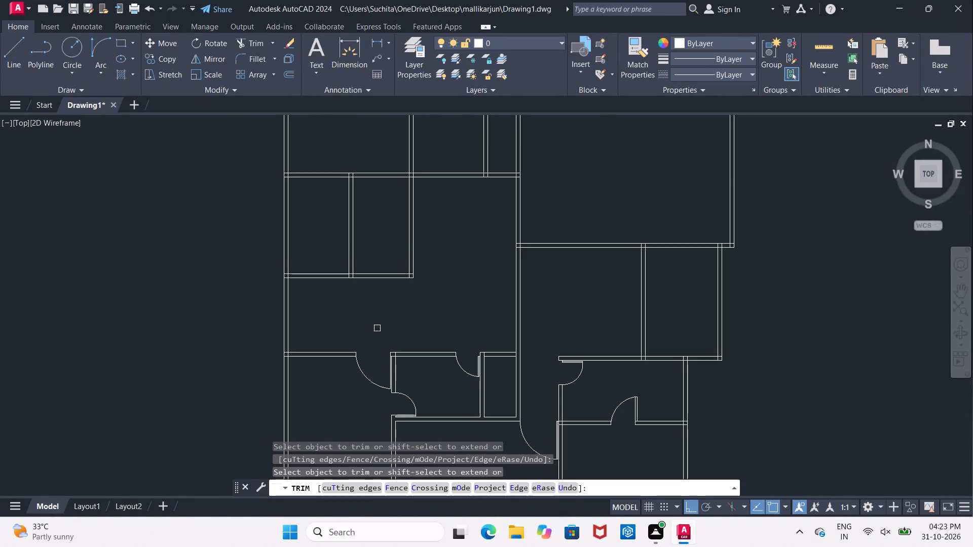
scroll(302, 346, up, 1)
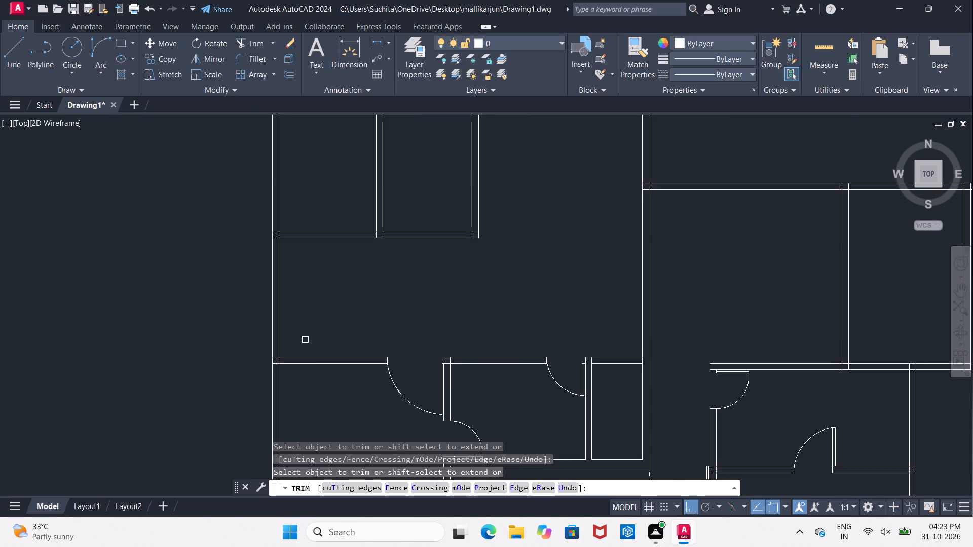
Offset the hall's west wall inner face eastward and its north wall's lower face southward by 2' into the hall.
scroll(309, 334, up, 1)
key(Escape)
key(Escape)
key(o)
key(Return)
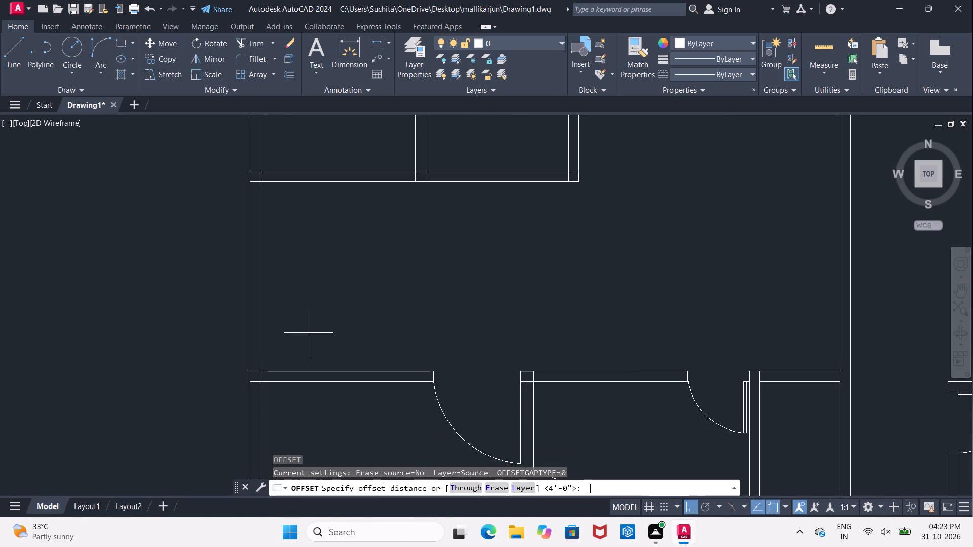
text(2')
key(Return)
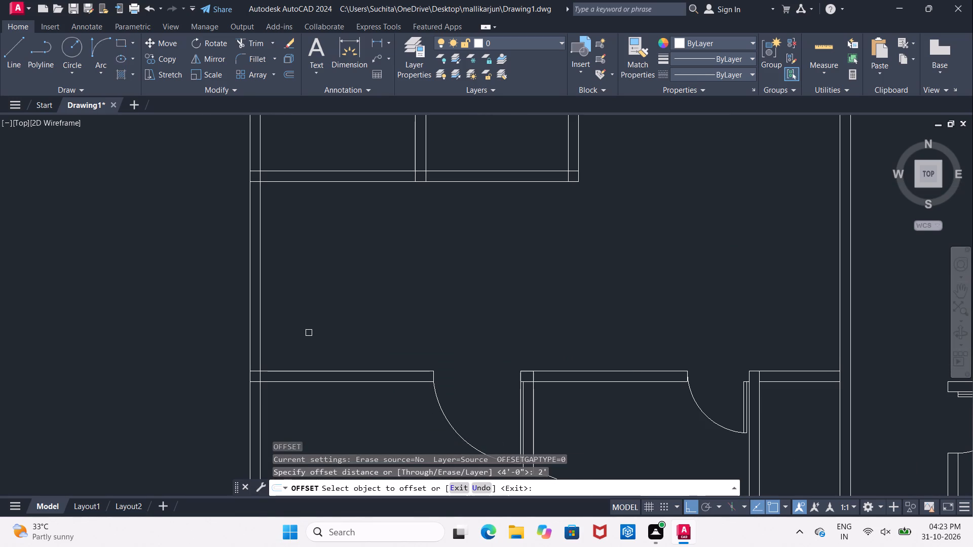
click(260, 320)
click(292, 332)
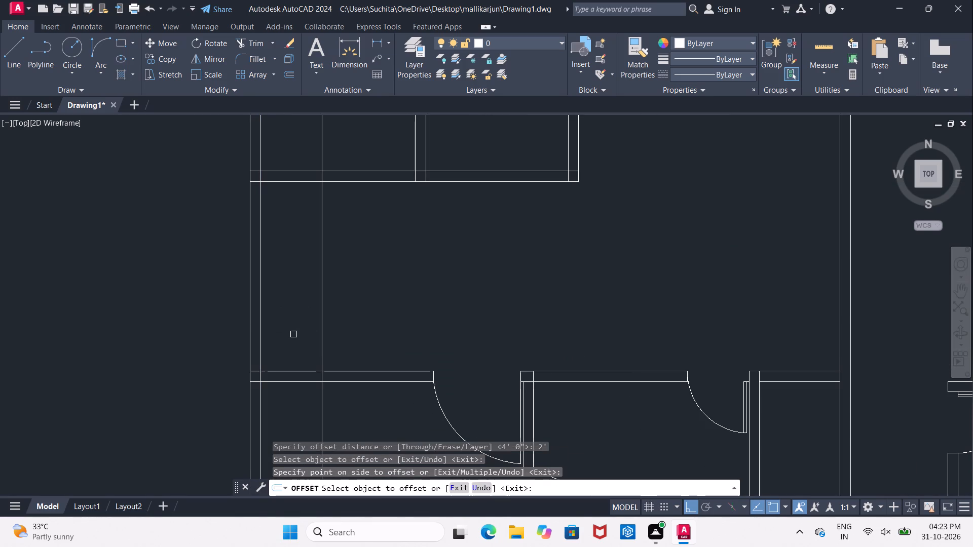
click(335, 184)
drag(356, 285, 357, 292)
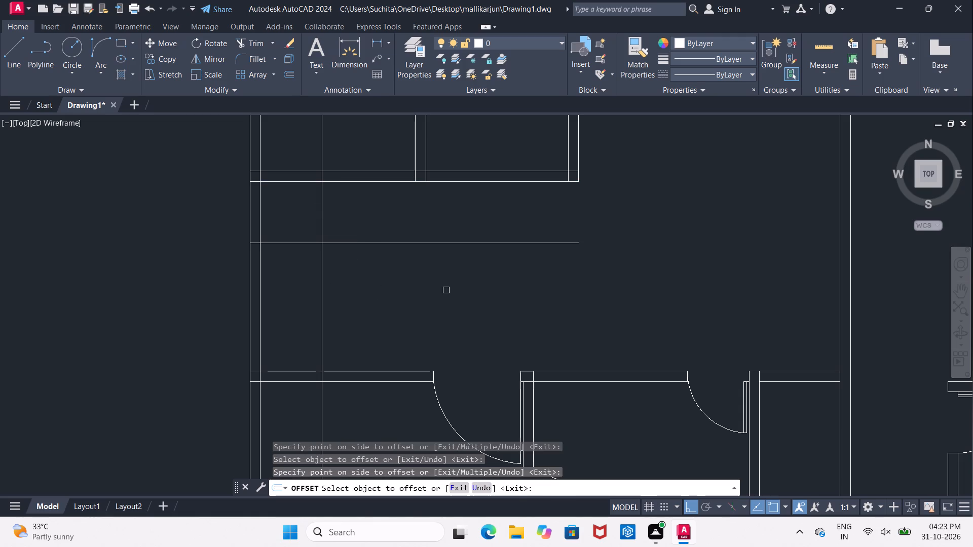
middle_drag(444, 292, 370, 317)
scroll(372, 316, down, 1)
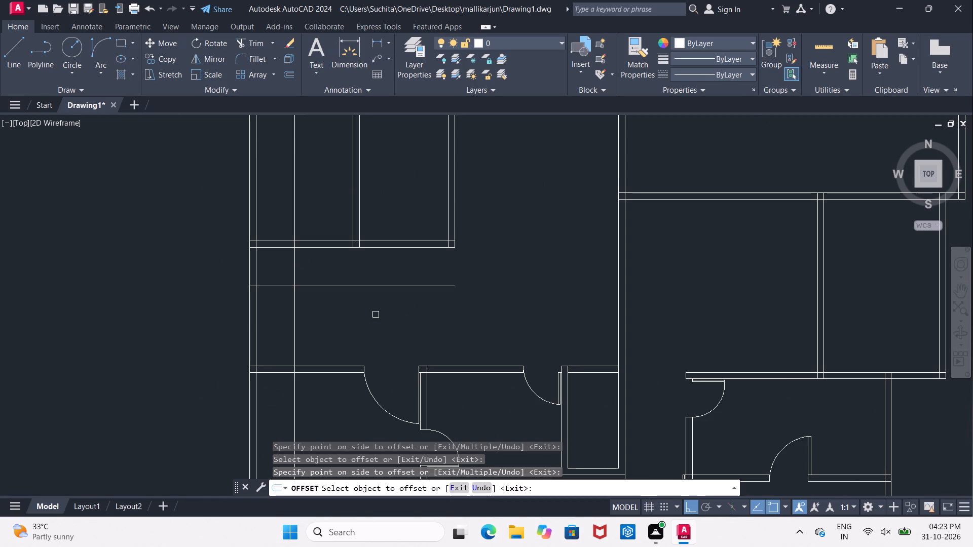
scroll(389, 305, up, 1)
key(Escape)
Extend both face lines of the small northern rooms' east wall south to the horizontal 2' offset line.
text(EX)
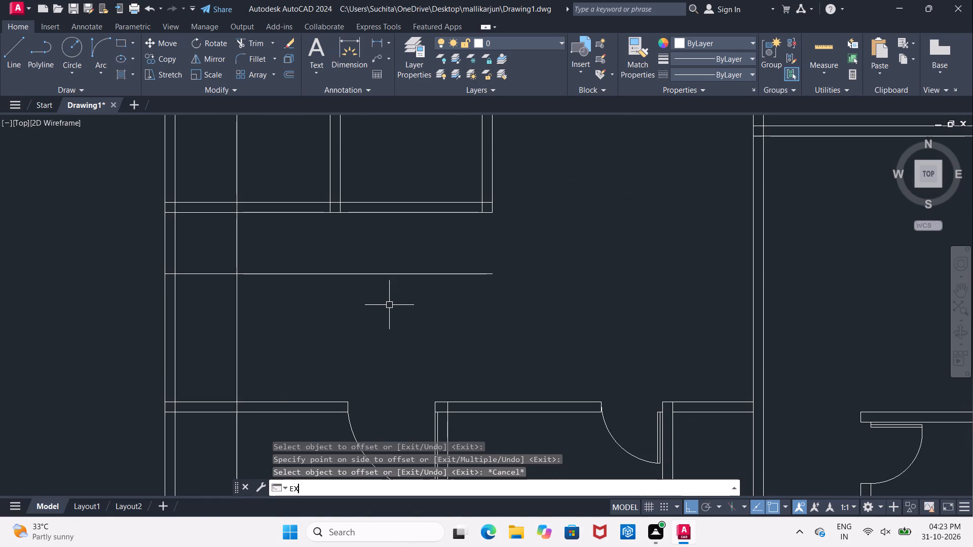
key(space)
key(space)
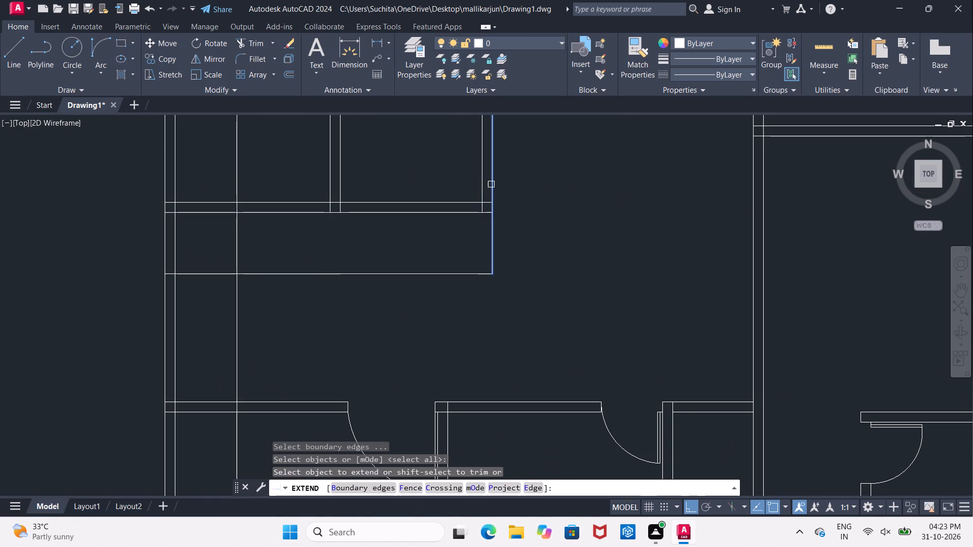
click(492, 184)
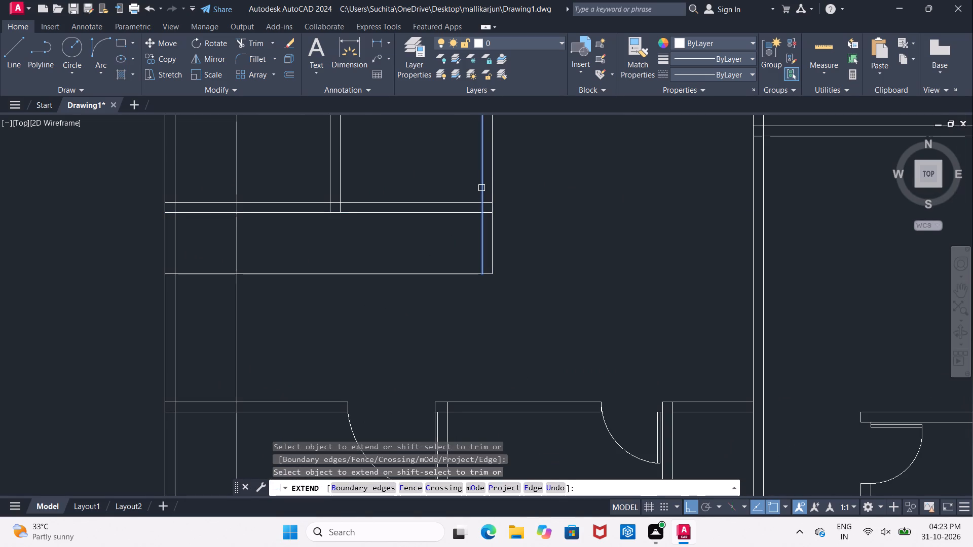
click(481, 189)
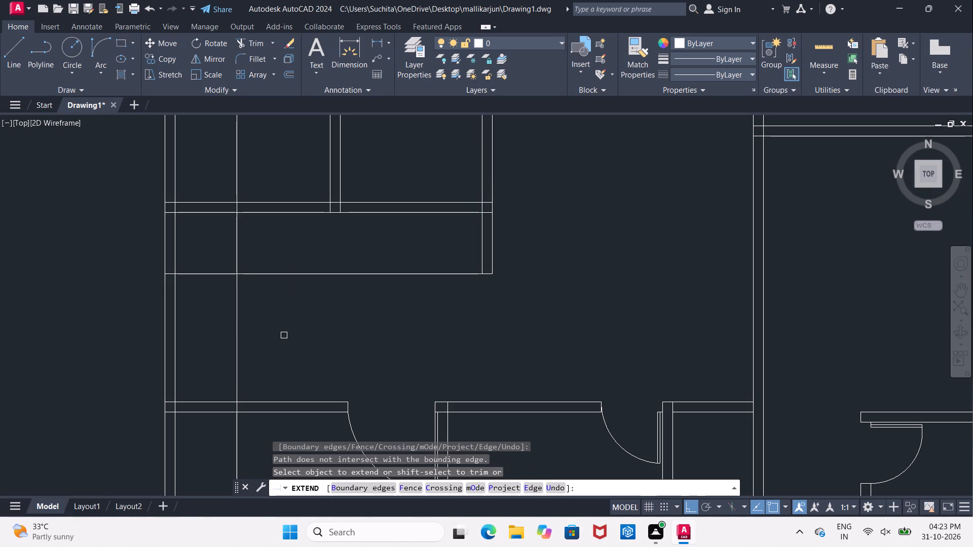
key(Escape)
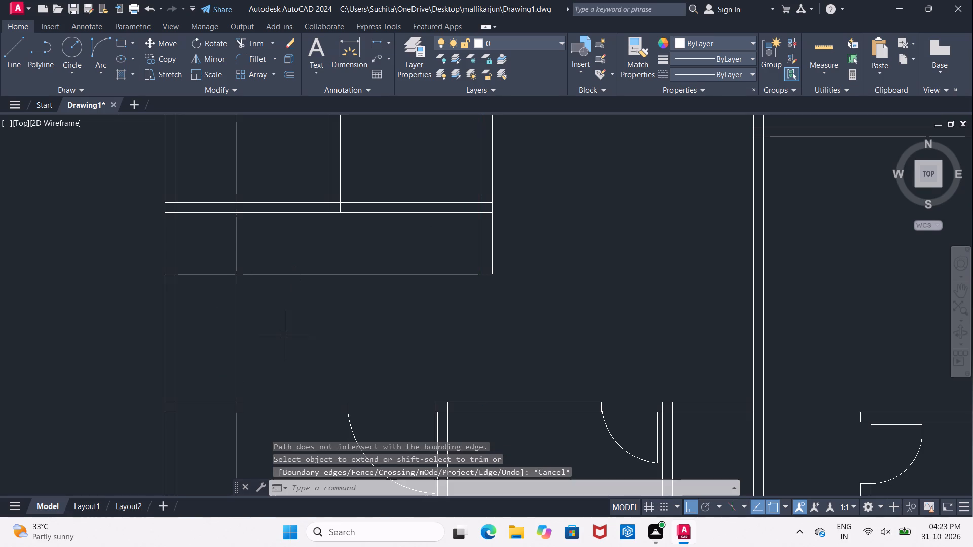
Trim the 2' offset lines at the hall's south wall and their mutual crossing, leaving an L-shaped outline inside the hall.
text(TR)
key(space)
key(space)
scroll(286, 333, down, 3)
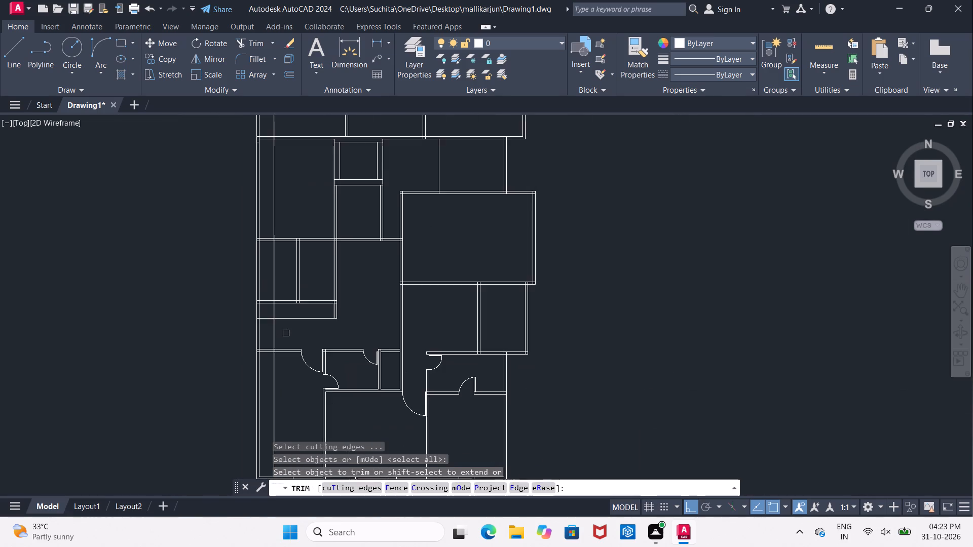
middle_drag(286, 333, 285, 279)
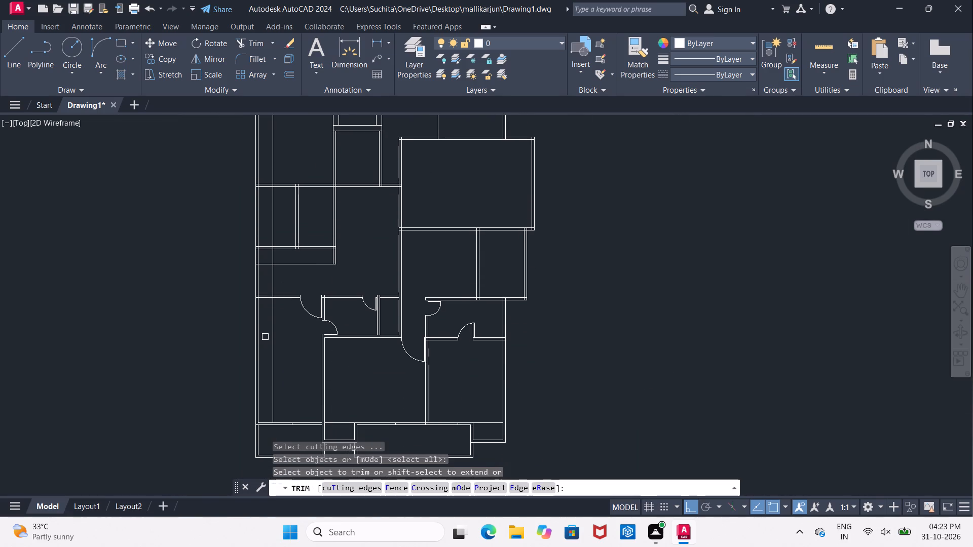
click(273, 353)
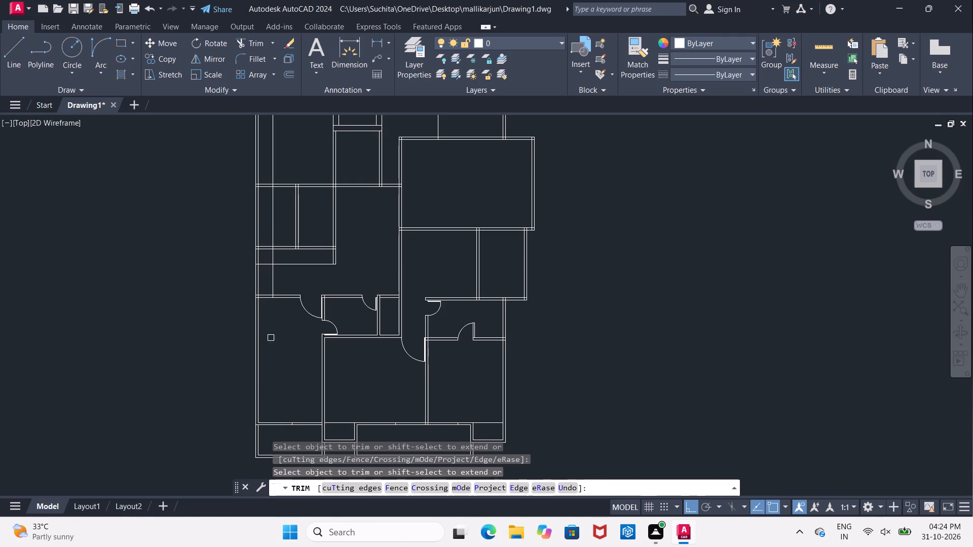
scroll(269, 304, up, 2)
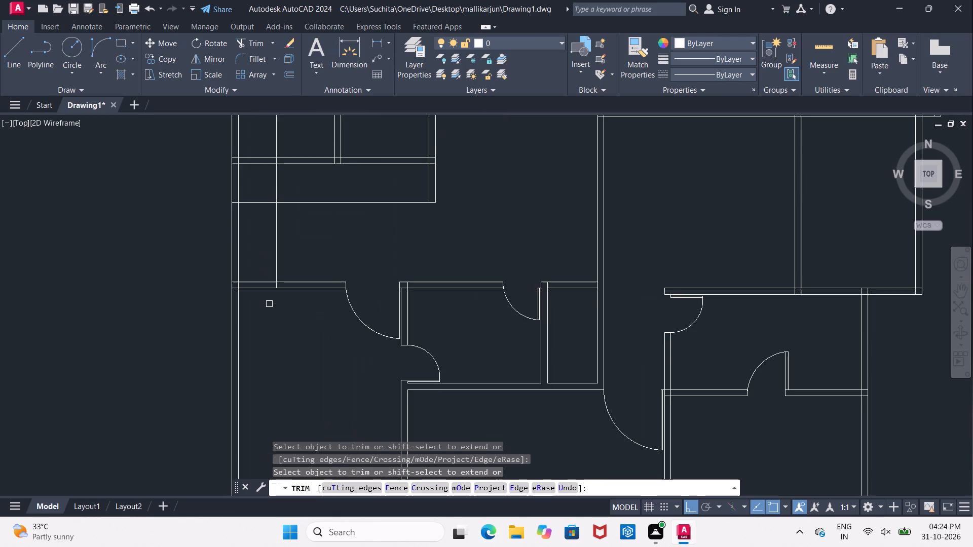
scroll(269, 304, up, 2)
click(287, 258)
middle_drag(367, 181, 336, 294)
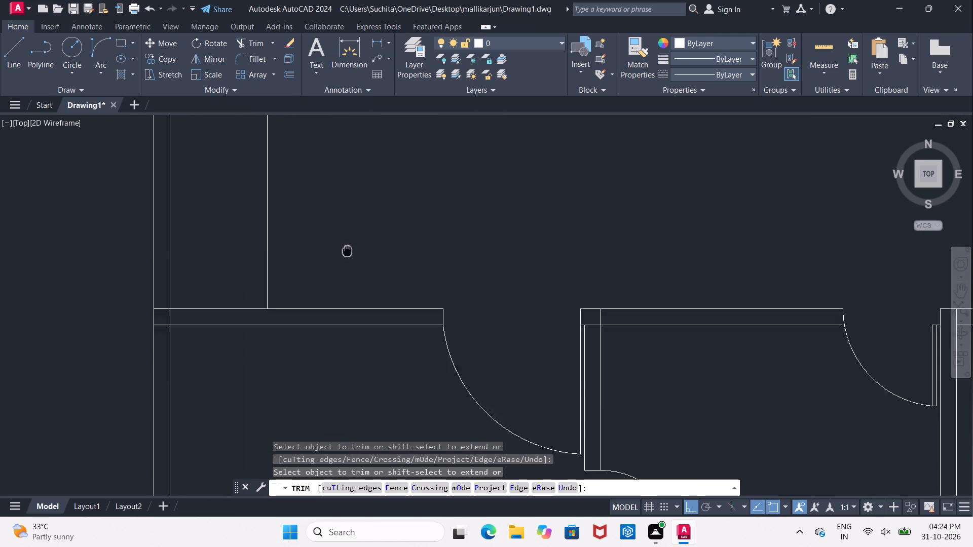
middle_drag(336, 294, 331, 327)
scroll(331, 332, down, 2)
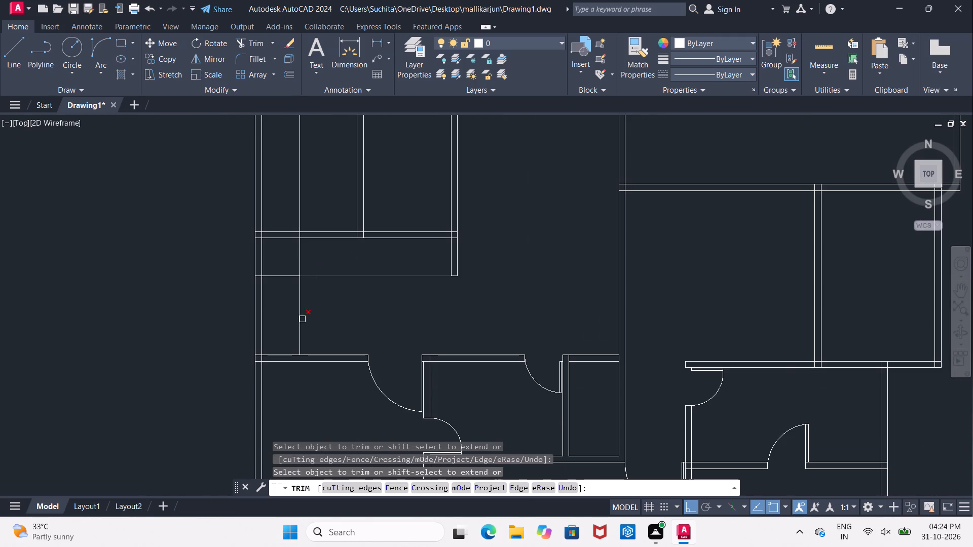
click(301, 260)
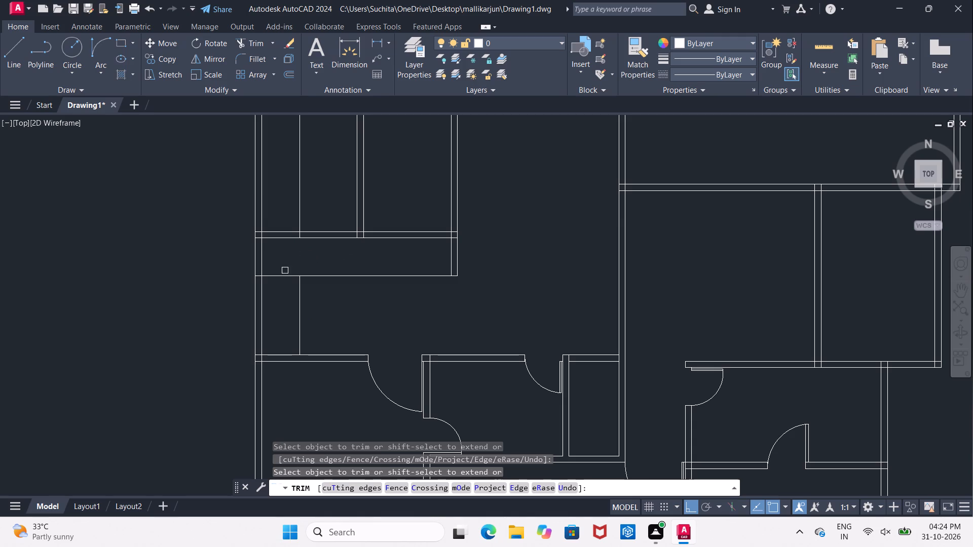
click(280, 277)
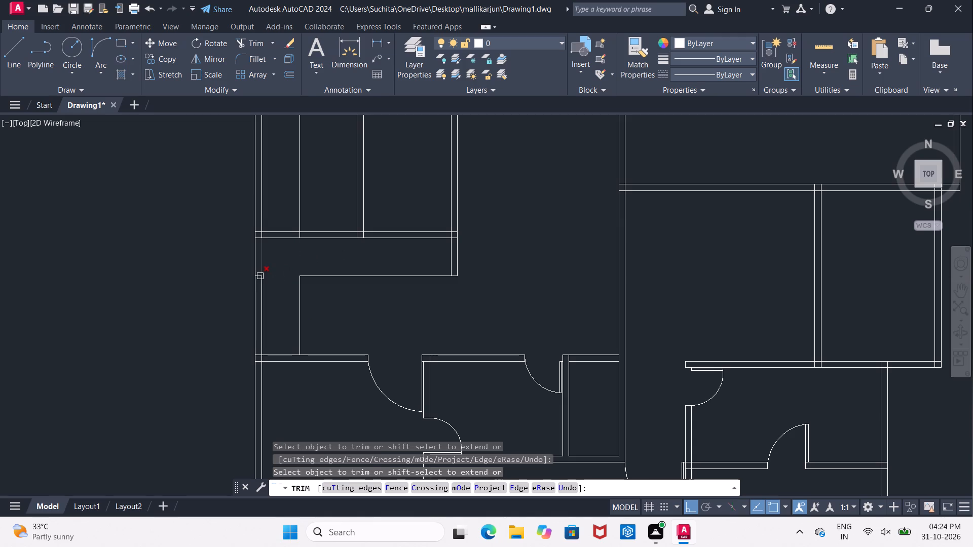
key(Escape)
Select the short leftover offset segment between the two faces of the hall's west wall.
scroll(259, 276, up, 2)
click(253, 274)
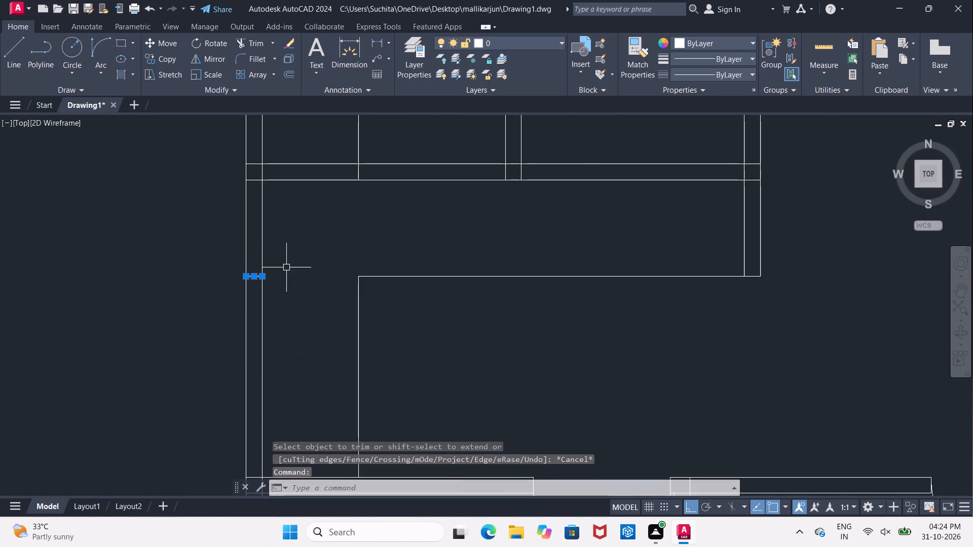
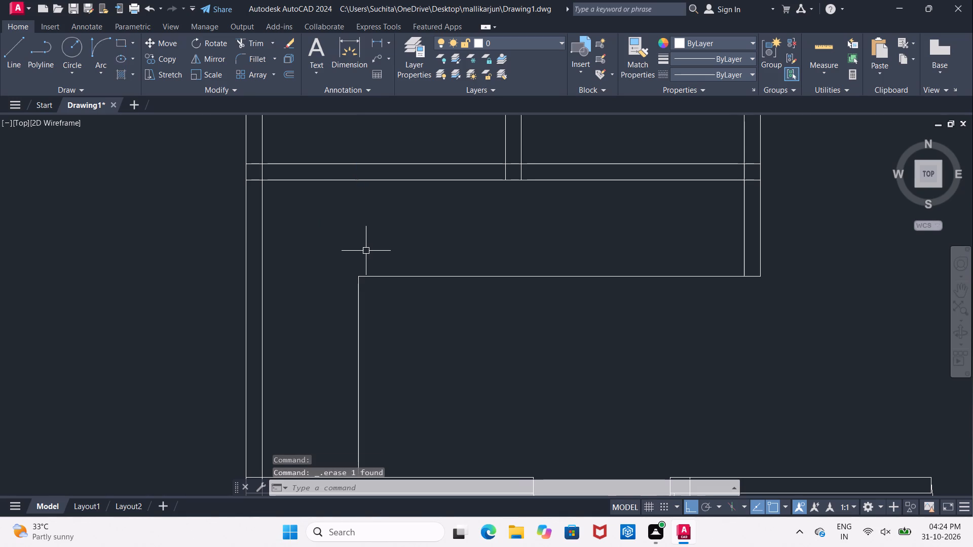
Trim the overlapping wall lines where the lower horizontal wall meets the vertical wall beside the L-shaped outline.
scroll(398, 260, down, 1)
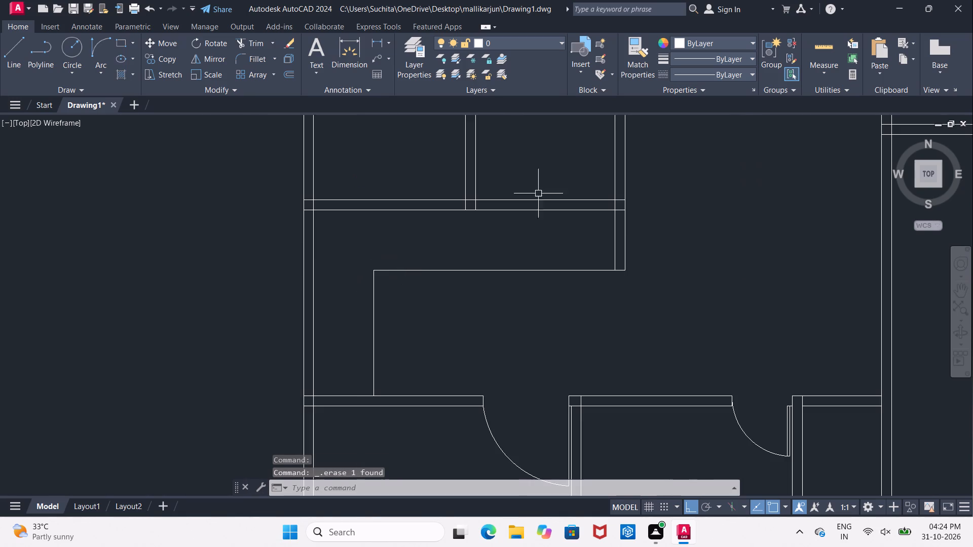
middle_drag(569, 185, 393, 327)
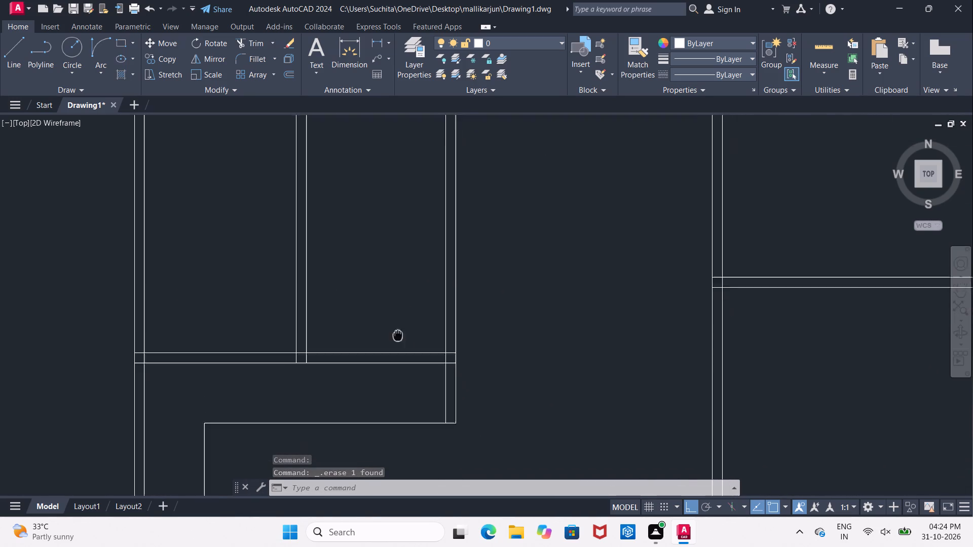
middle_drag(393, 327, 382, 298)
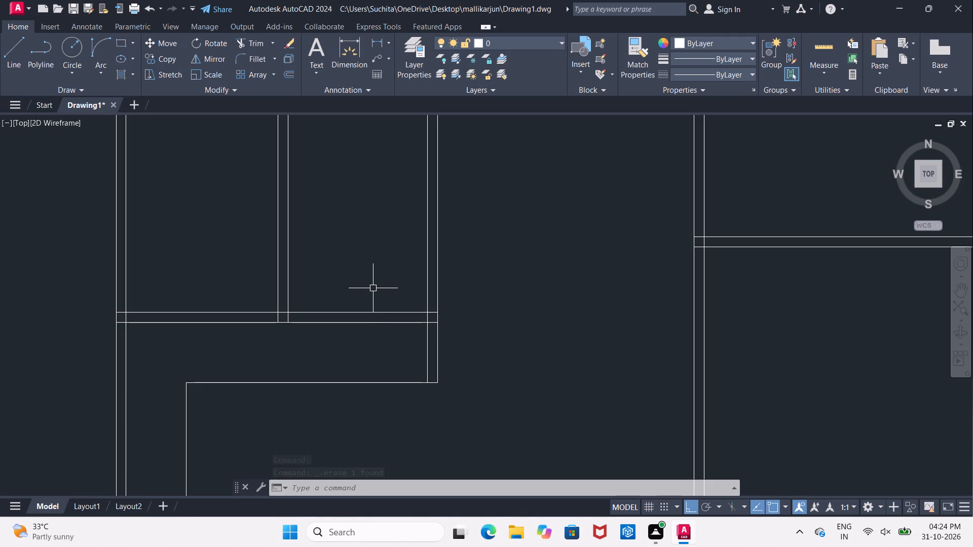
scroll(368, 290, down, 1)
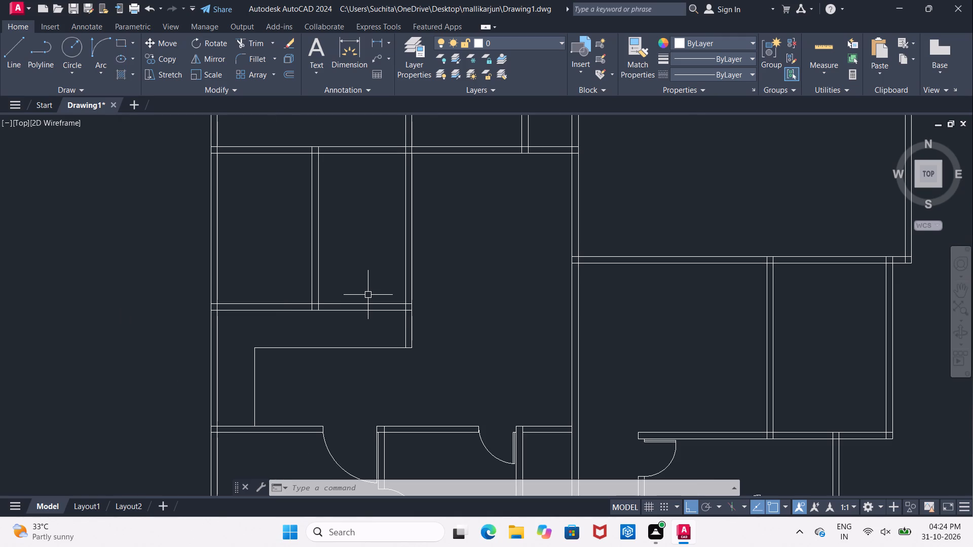
scroll(368, 295, down, 1)
middle_drag(368, 291, 364, 332)
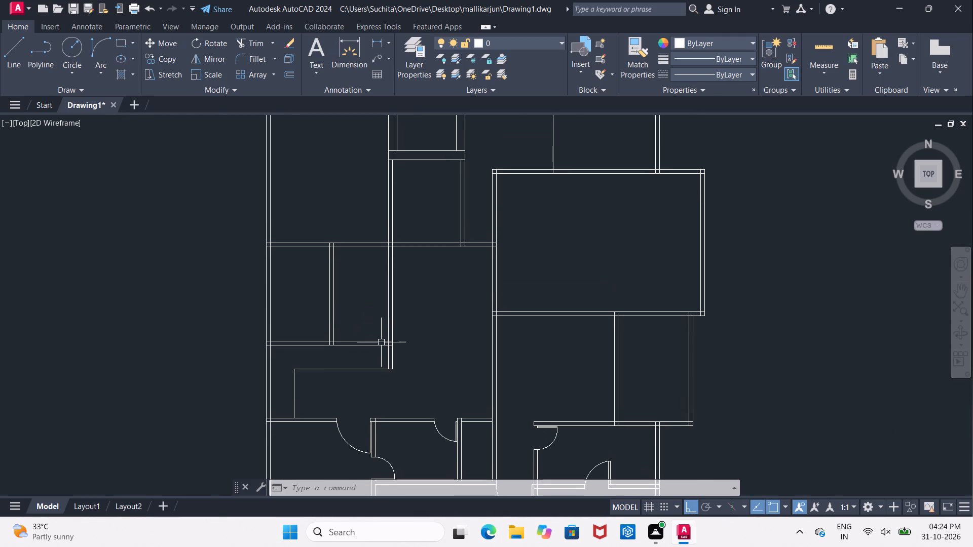
scroll(382, 343, up, 3)
text(TR)
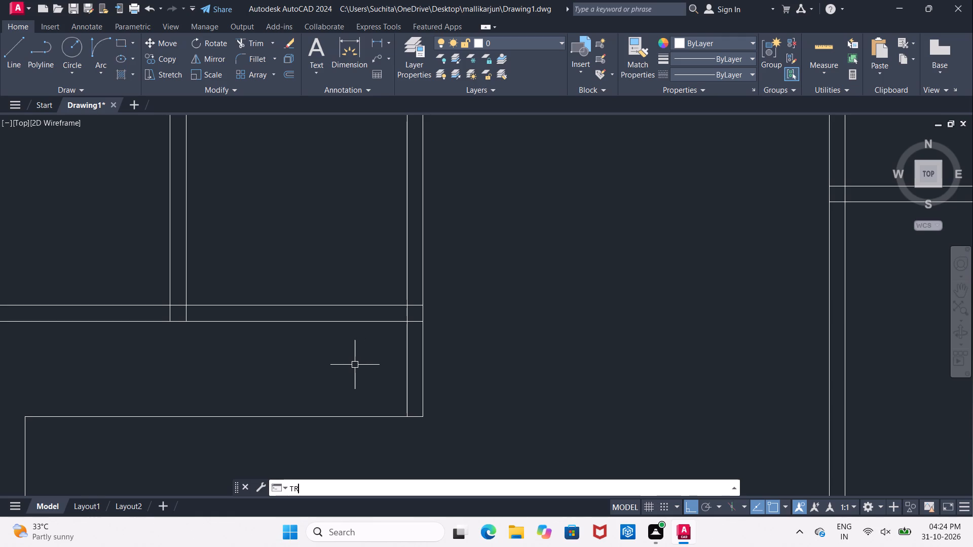
key(space)
key(space)
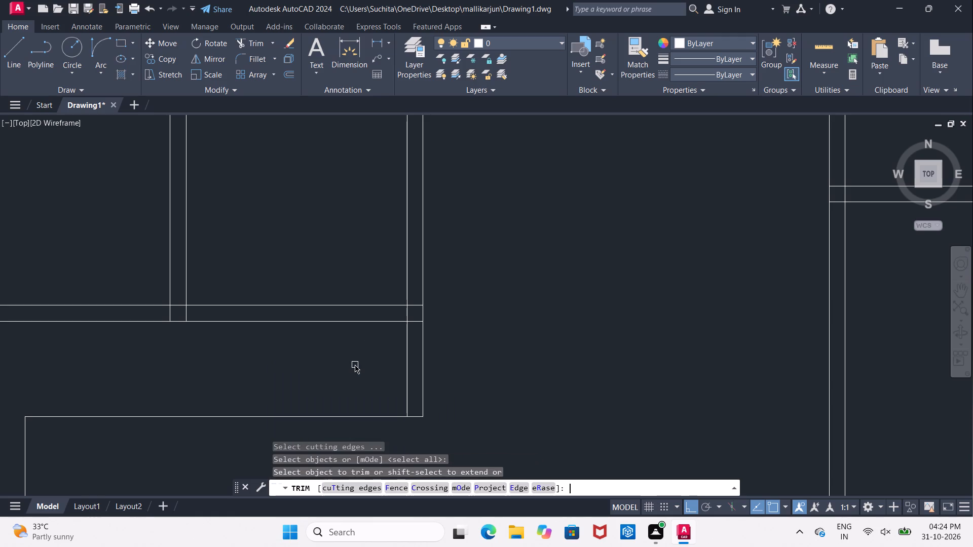
scroll(397, 337, up, 2)
click(431, 303)
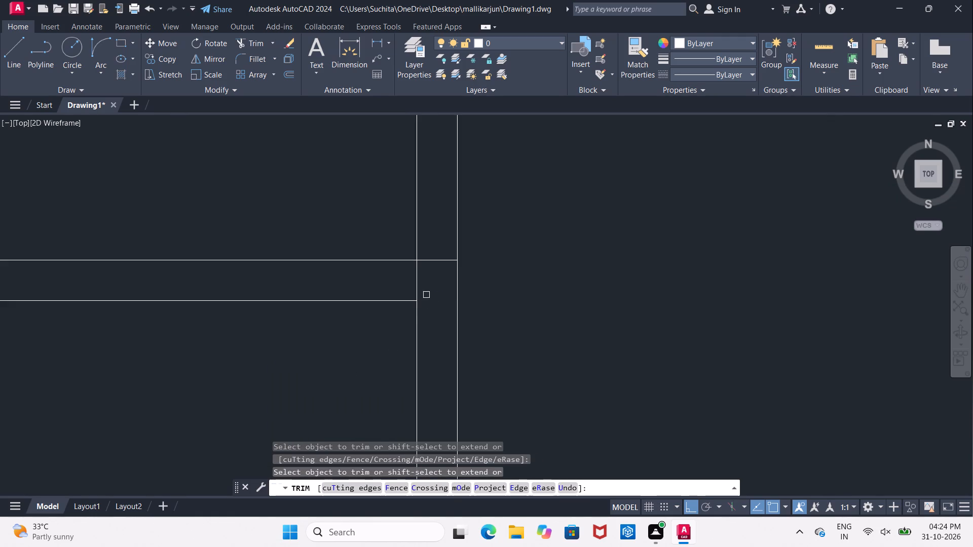
click(415, 287)
scroll(415, 287, down, 3)
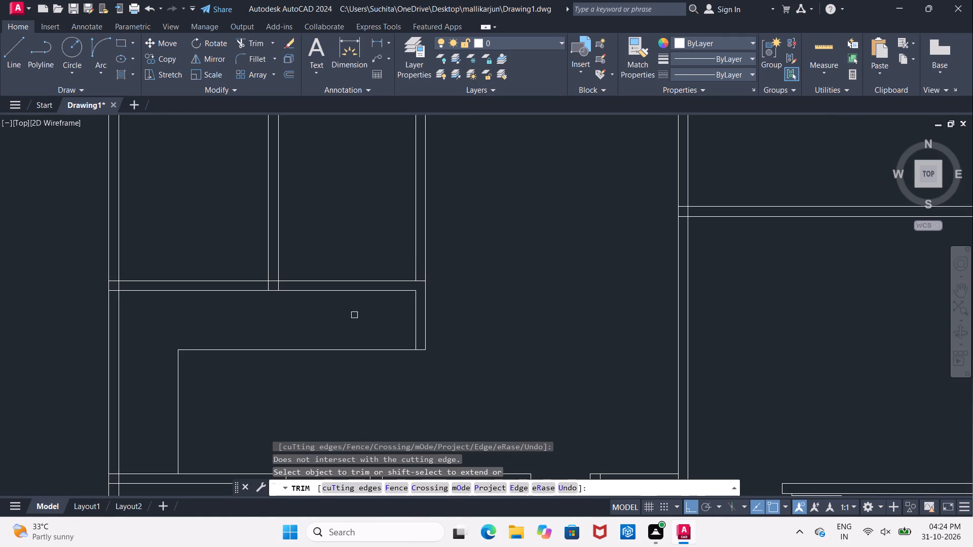
middle_drag(327, 320, 334, 354)
scroll(328, 346, up, 1)
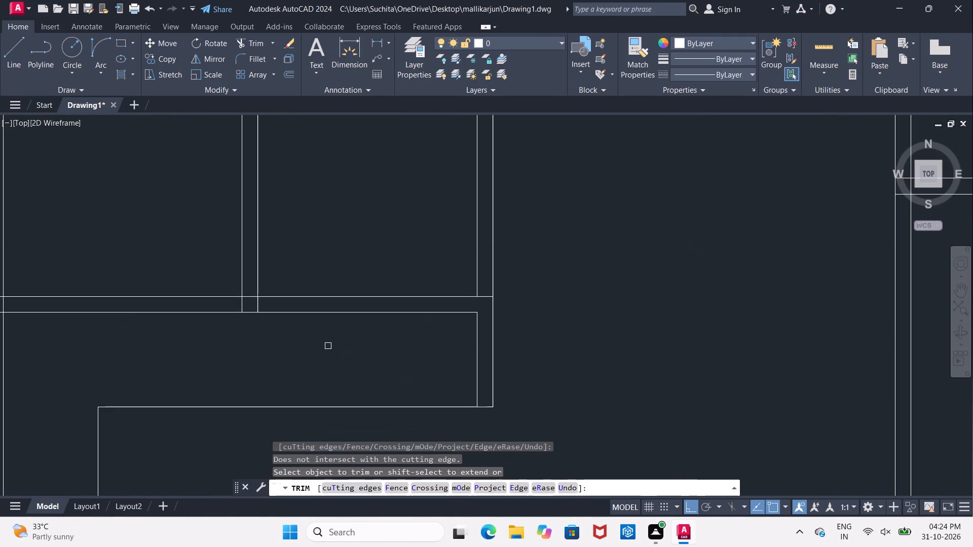
key(Escape)
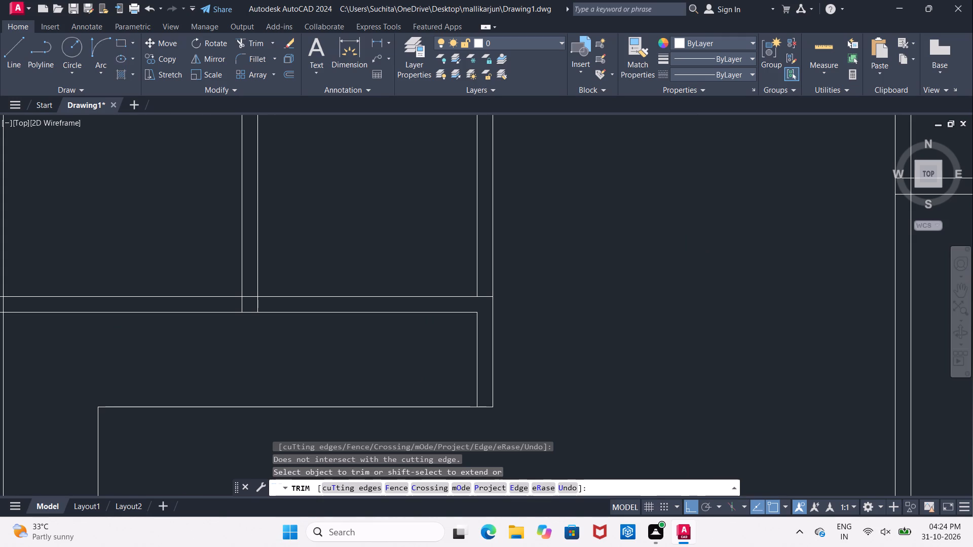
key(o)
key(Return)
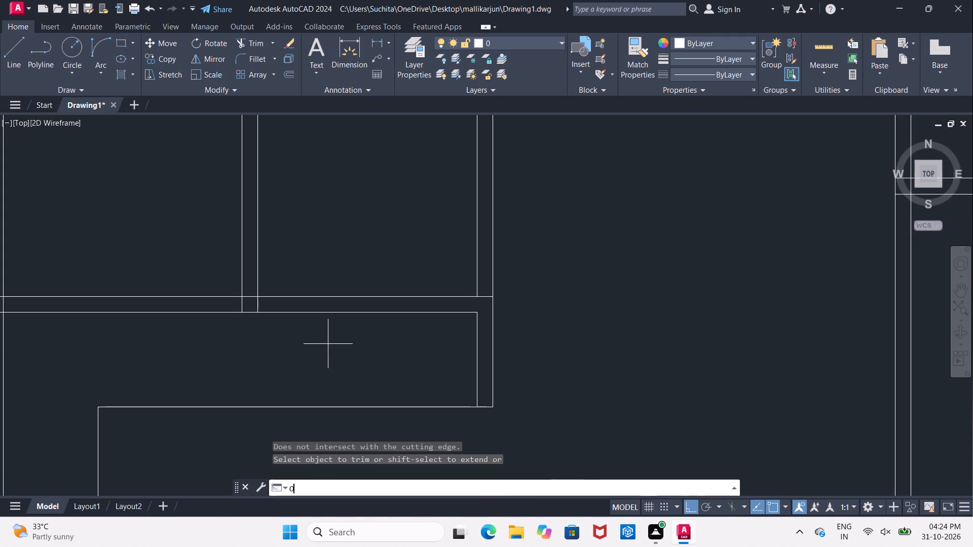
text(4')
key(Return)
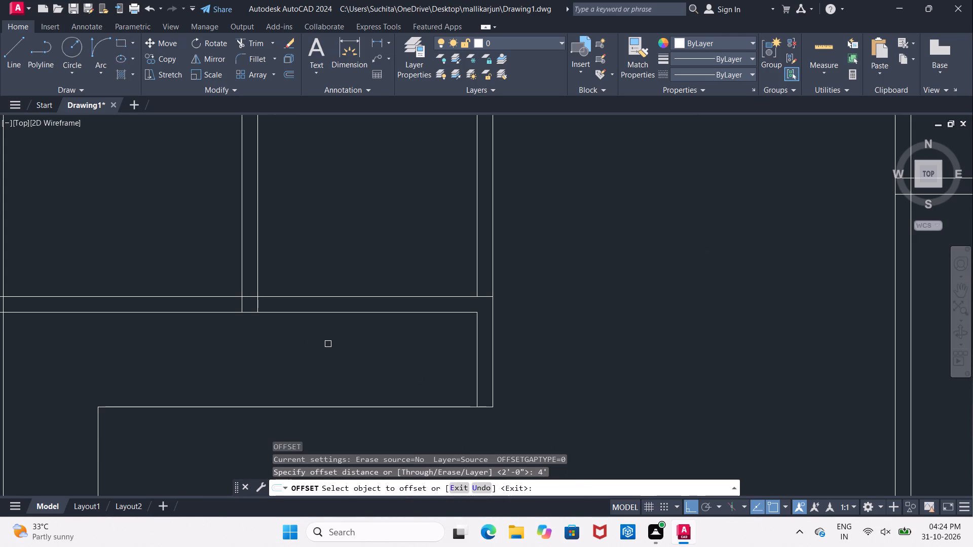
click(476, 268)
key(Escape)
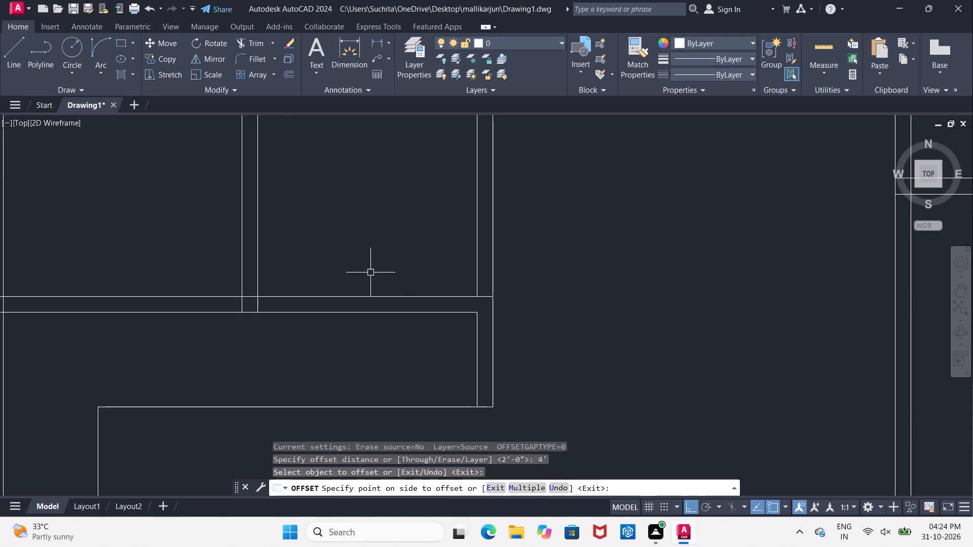
Offset the right-hand line of the small rooms' partition wall 2' into the right-hand room.
key(o)
key(Return)
text(2')
key(Return)
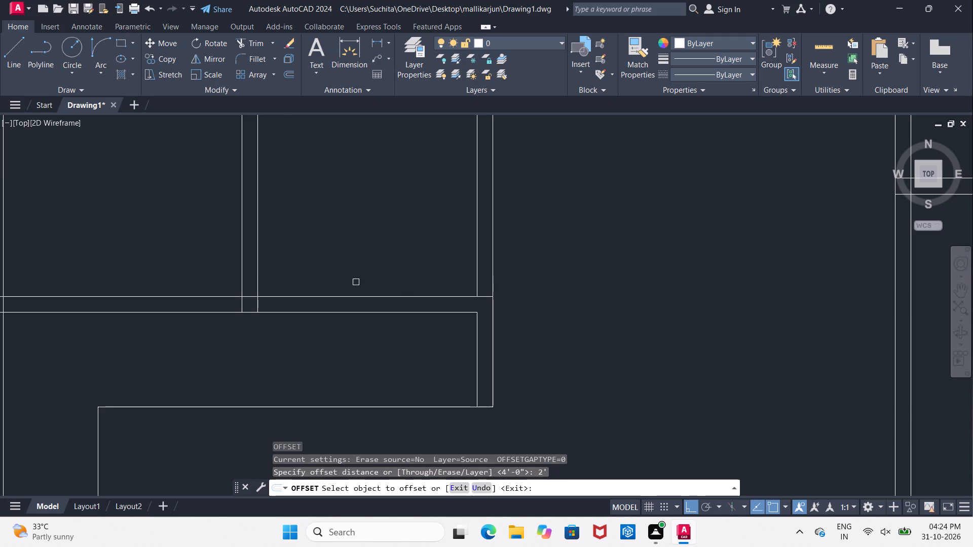
click(258, 284)
click(323, 281)
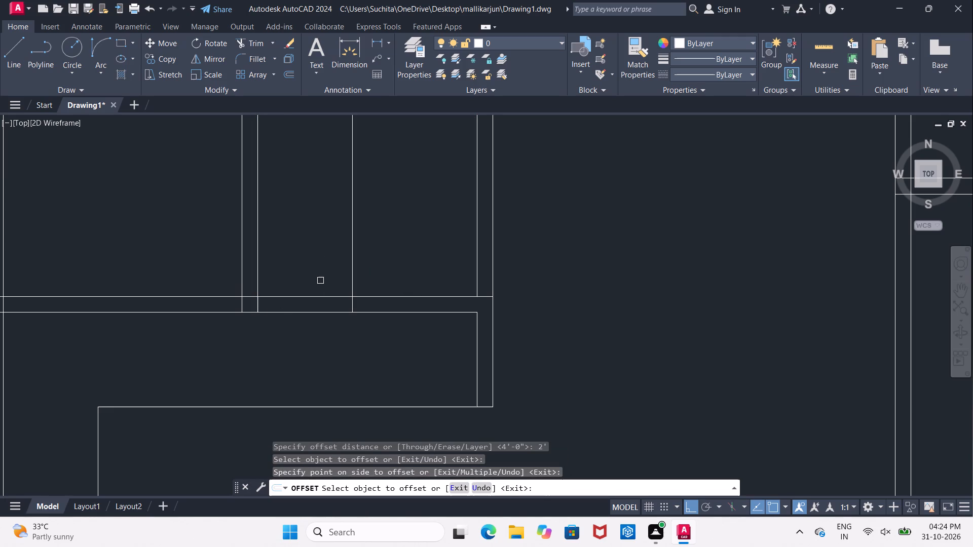
key(Escape)
Trim the offset line inside the room, keeping only the short segment across the lower horizontal wall.
text(TR)
key(space)
key(space)
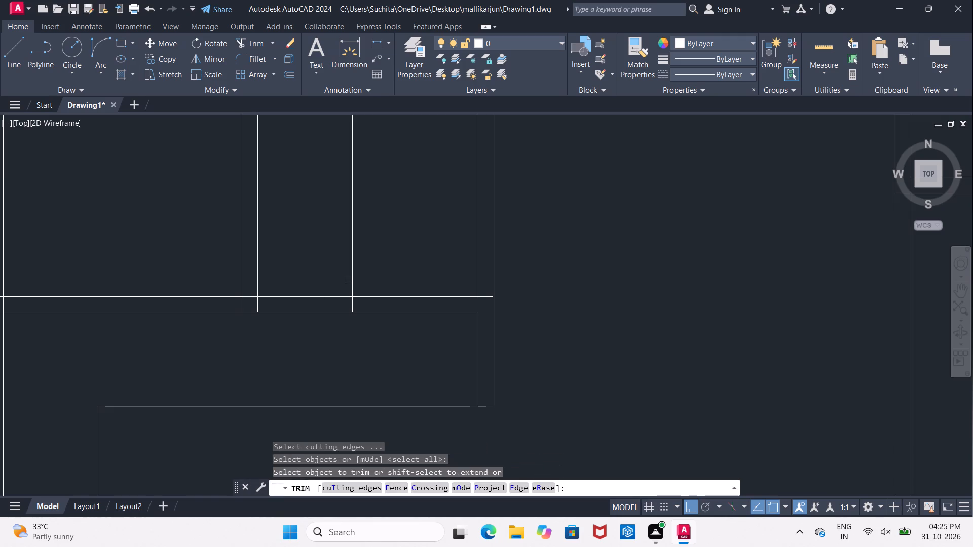
click(352, 281)
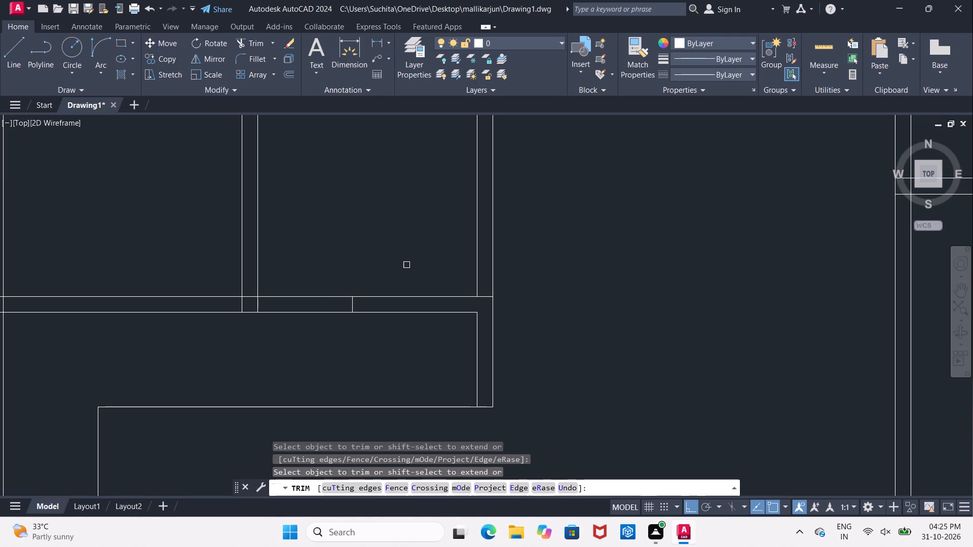
scroll(403, 273, down, 2)
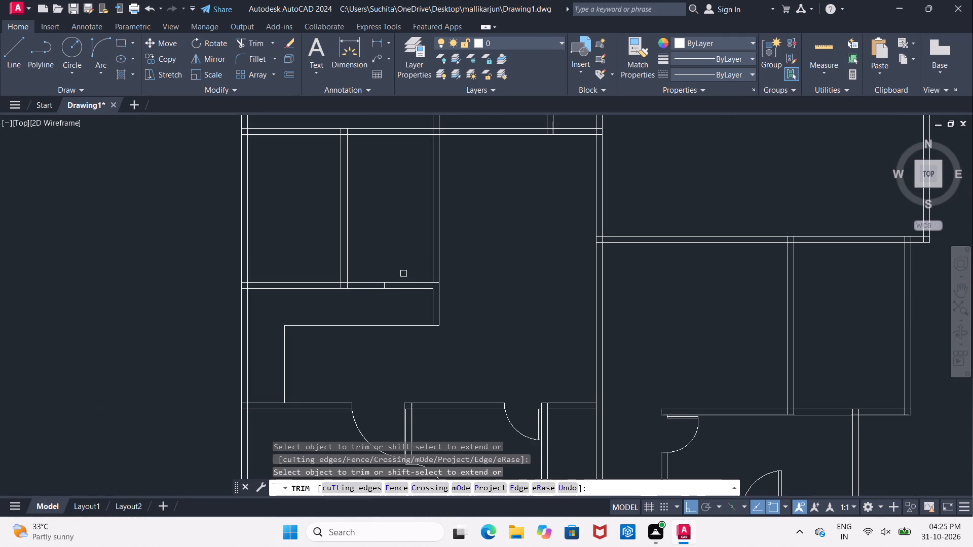
middle_drag(419, 258, 400, 365)
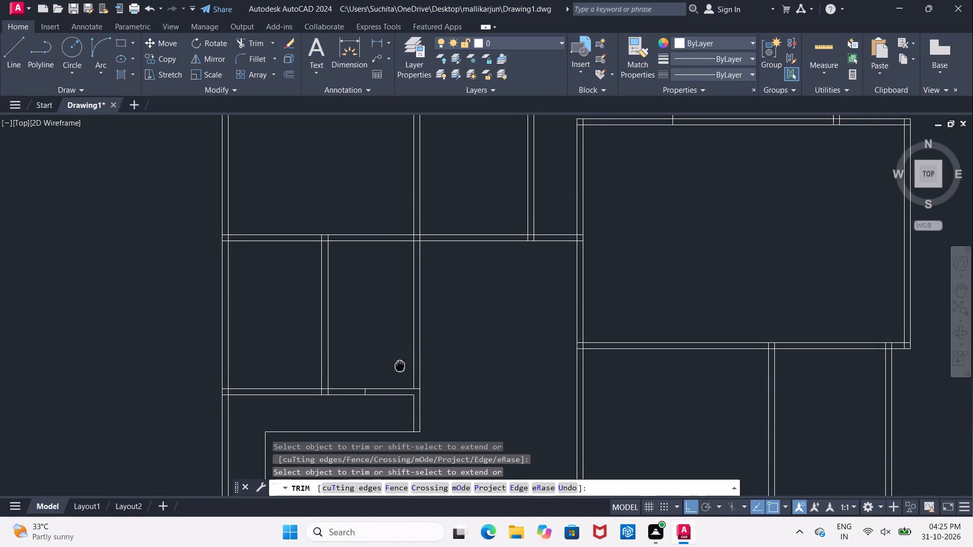
middle_drag(400, 365, 399, 371)
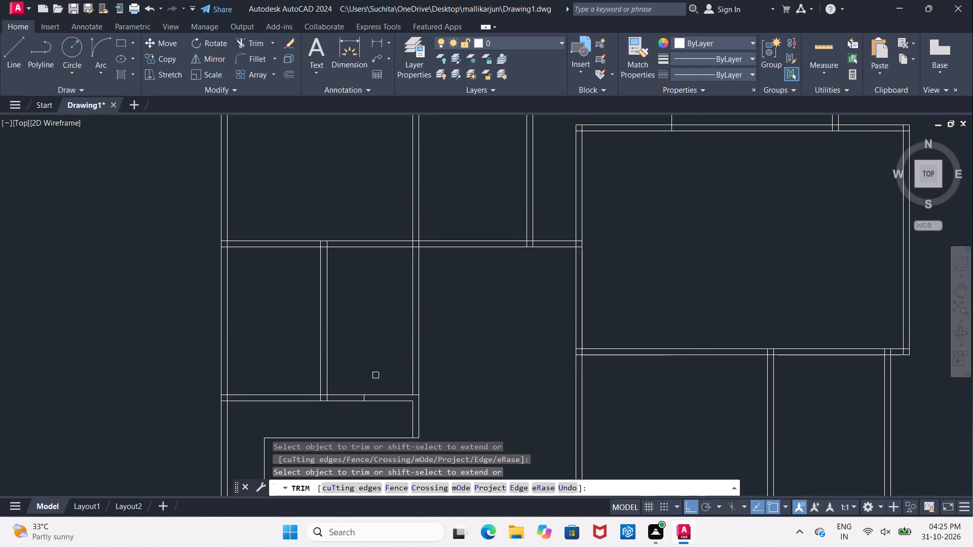
scroll(370, 377, up, 2)
middle_drag(370, 347, 364, 196)
key(Escape)
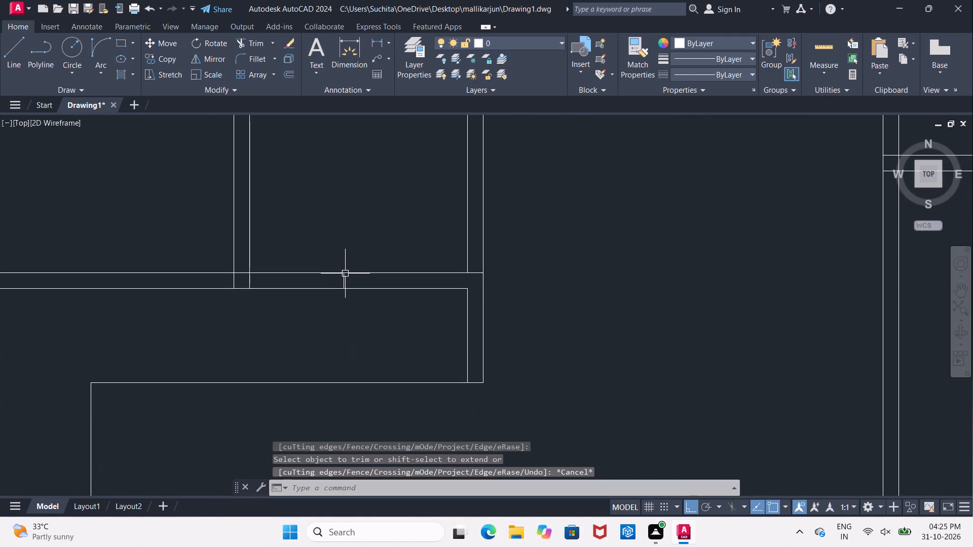
Move the short segment across the lower wall slightly to the right, away from the partition.
click(344, 278)
click(164, 44)
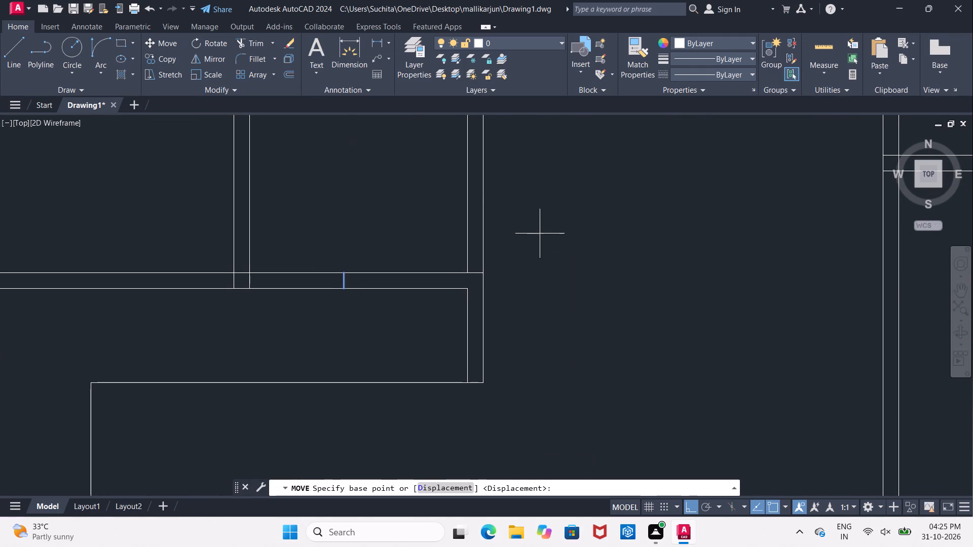
click(562, 239)
click(579, 242)
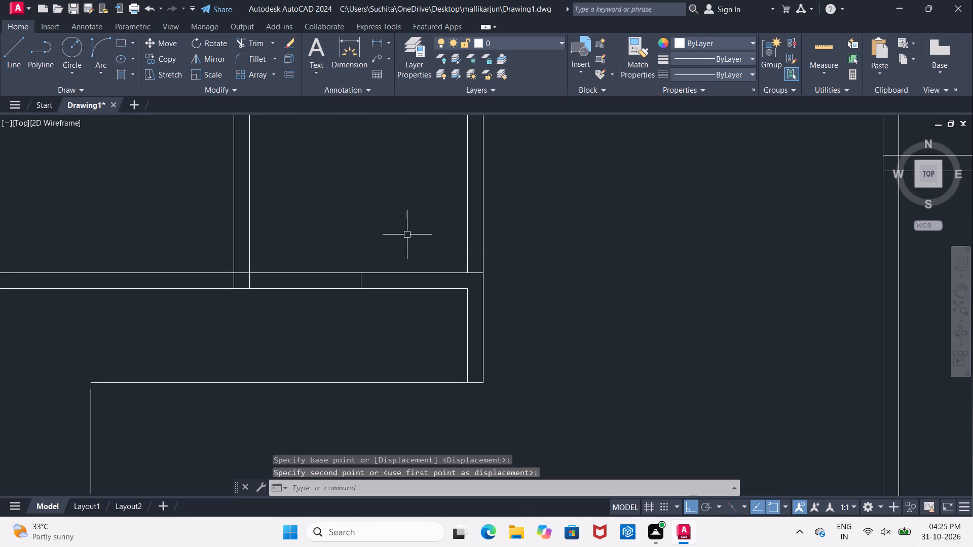
key(Escape)
Extend the short segment up across the room and through both lines of the upper horizontal wall.
key(e)
key(x)
key(space)
key(space)
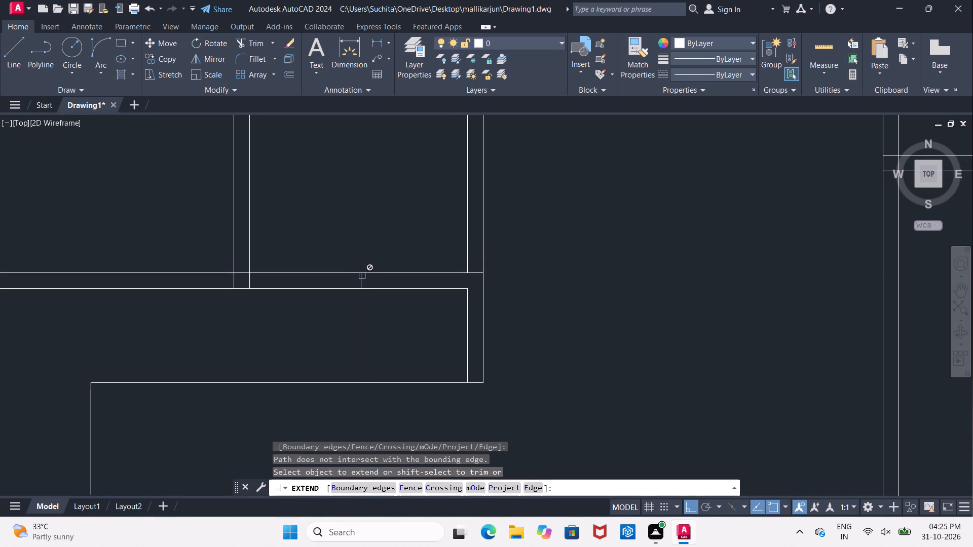
scroll(361, 267, down, 3)
click(361, 267)
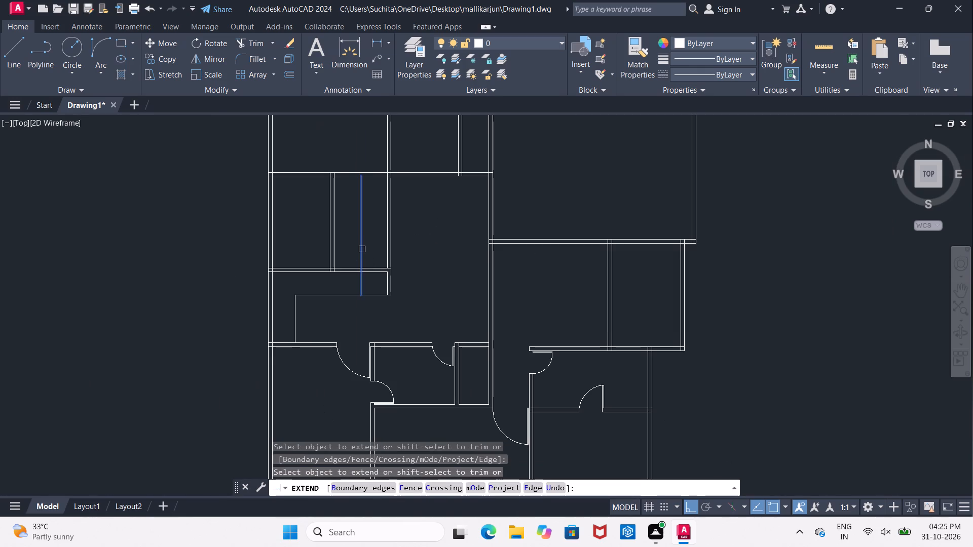
click(361, 193)
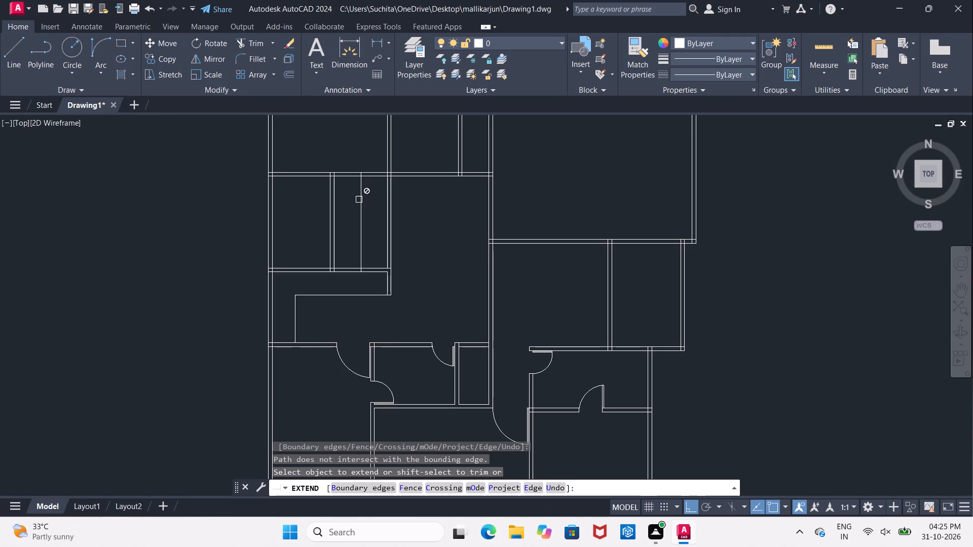
scroll(354, 219, up, 1)
key(Escape)
Trim the extended line inside the room, keeping short segments across the upper and lower horizontal walls.
text(TR)
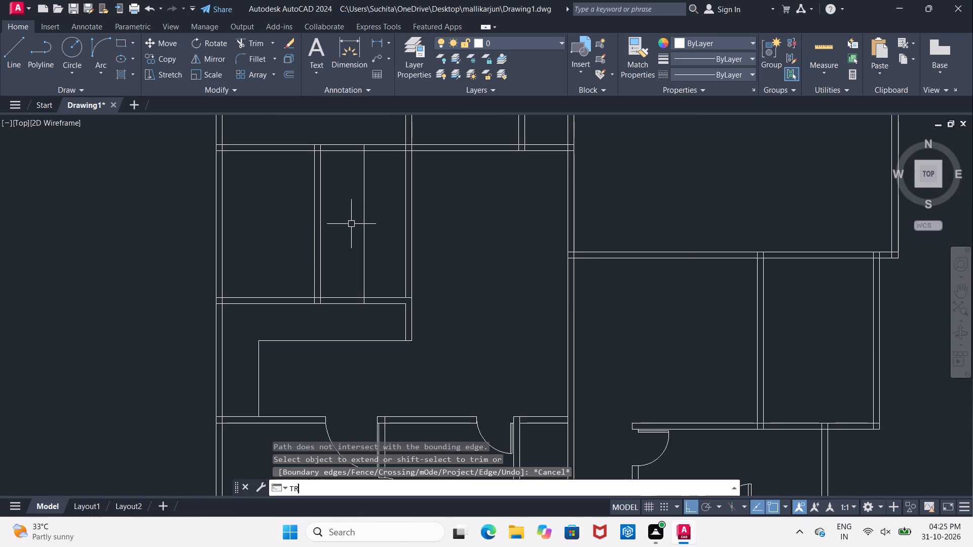
key(space)
key(space)
click(361, 242)
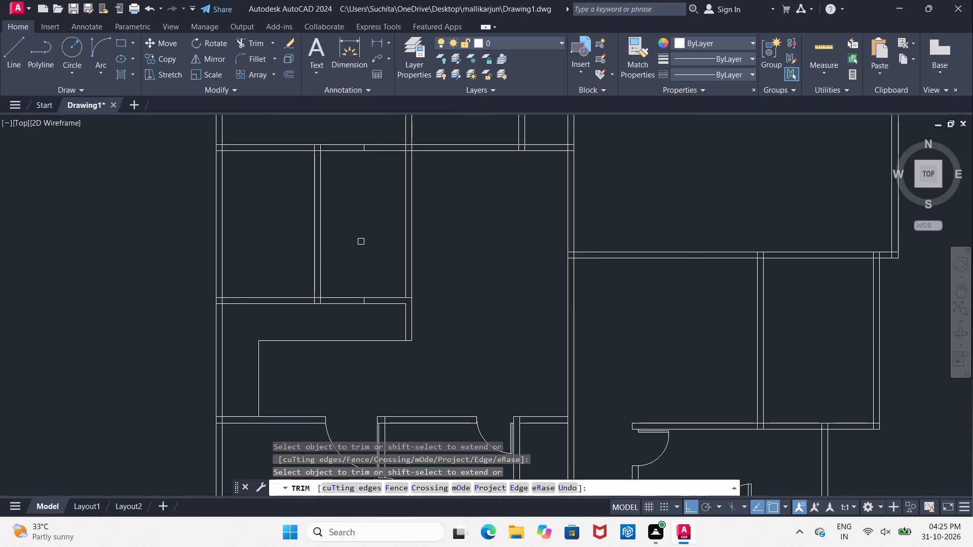
Trim the overlapping lines where the partition meets the lower horizontal wall to open the T-junction.
scroll(305, 306, up, 3)
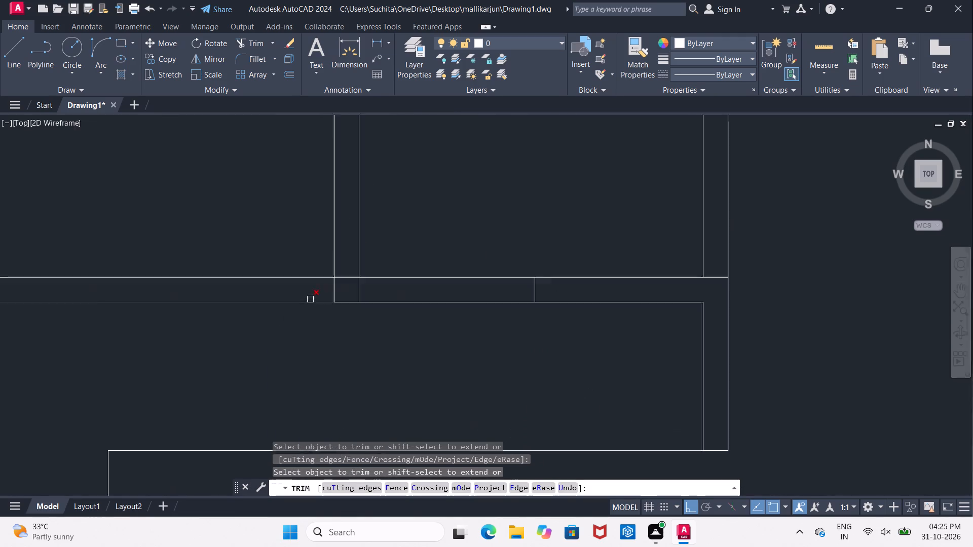
click(334, 293)
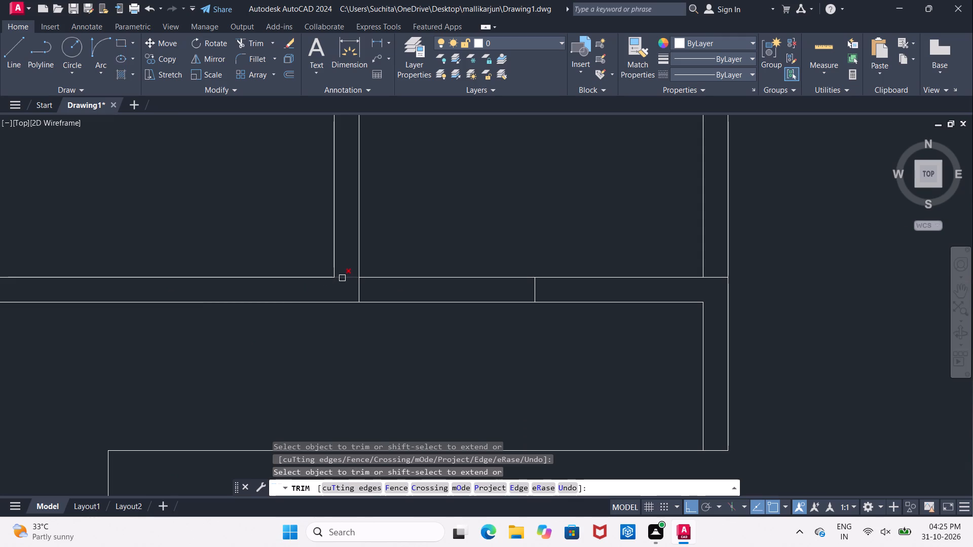
click(342, 278)
click(356, 291)
Trim the upper horizontal wall's lower line between the two partition lines to open the T-junction.
scroll(352, 298, down, 3)
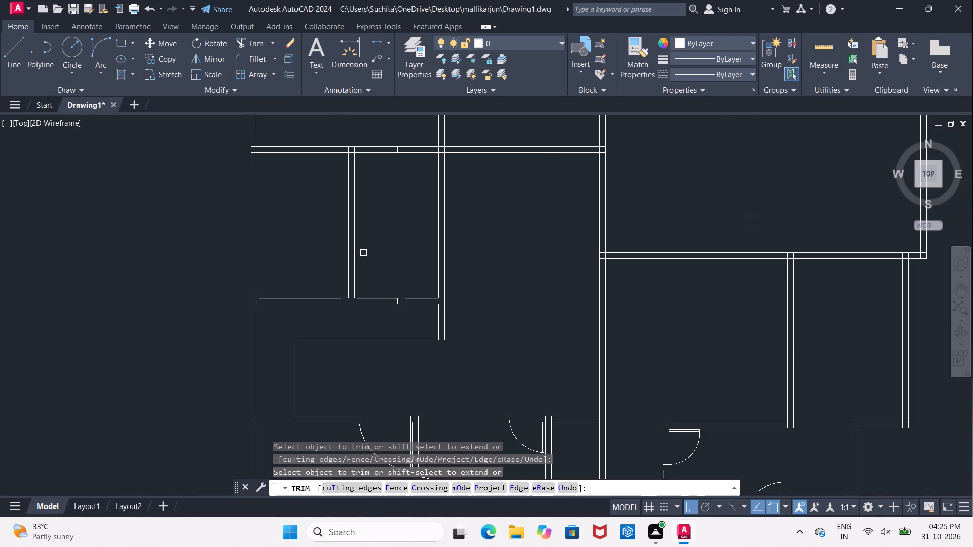
middle_drag(377, 230, 390, 359)
scroll(374, 271, up, 1)
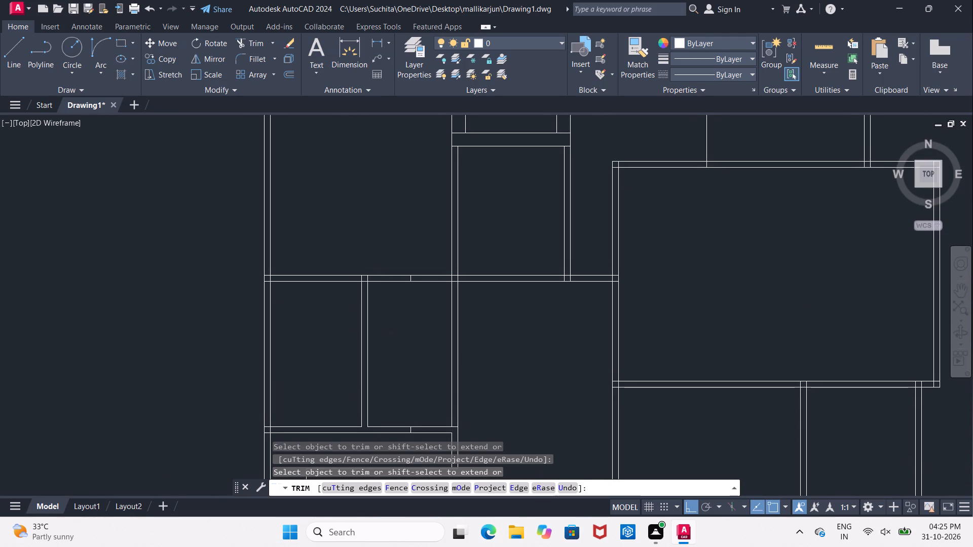
scroll(374, 271, up, 1)
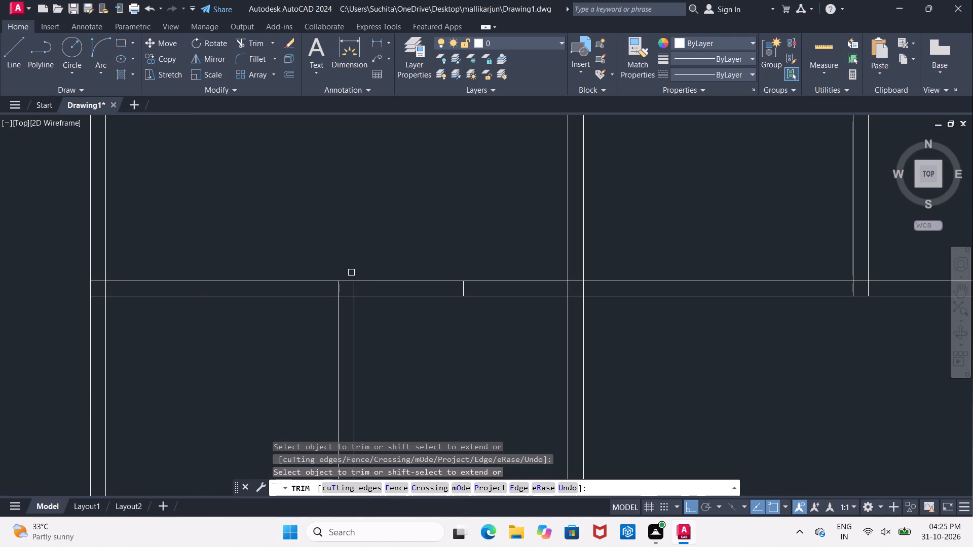
scroll(351, 271, up, 3)
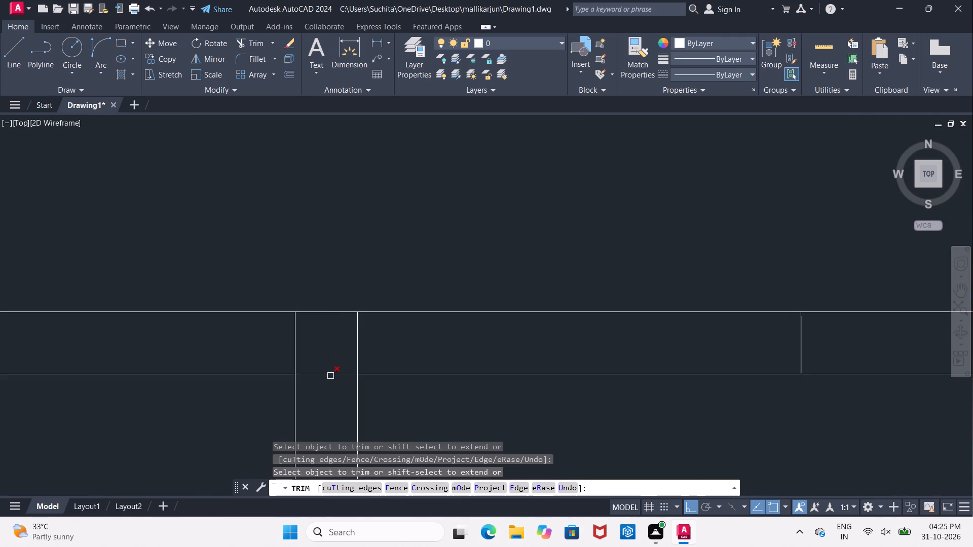
click(330, 376)
scroll(331, 372, down, 4)
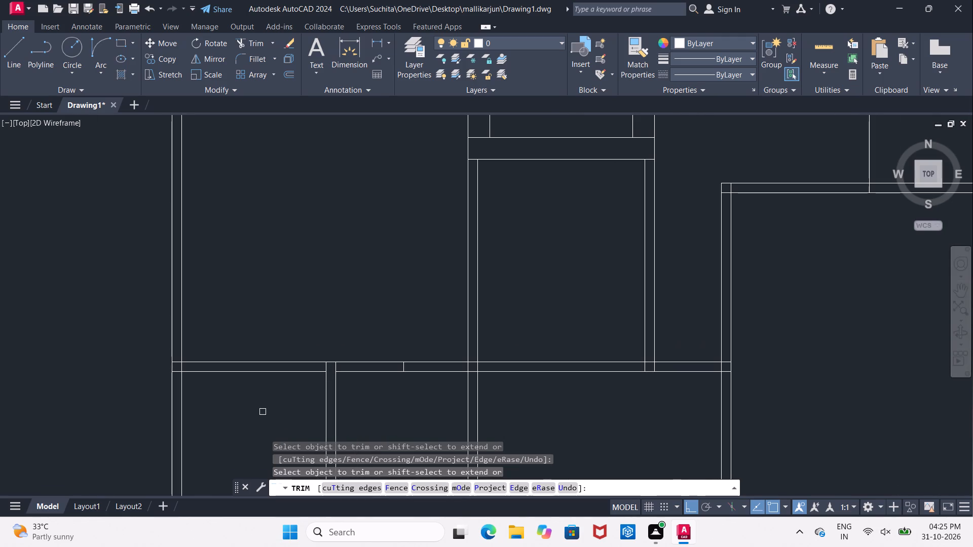
middle_drag(263, 412, 303, 315)
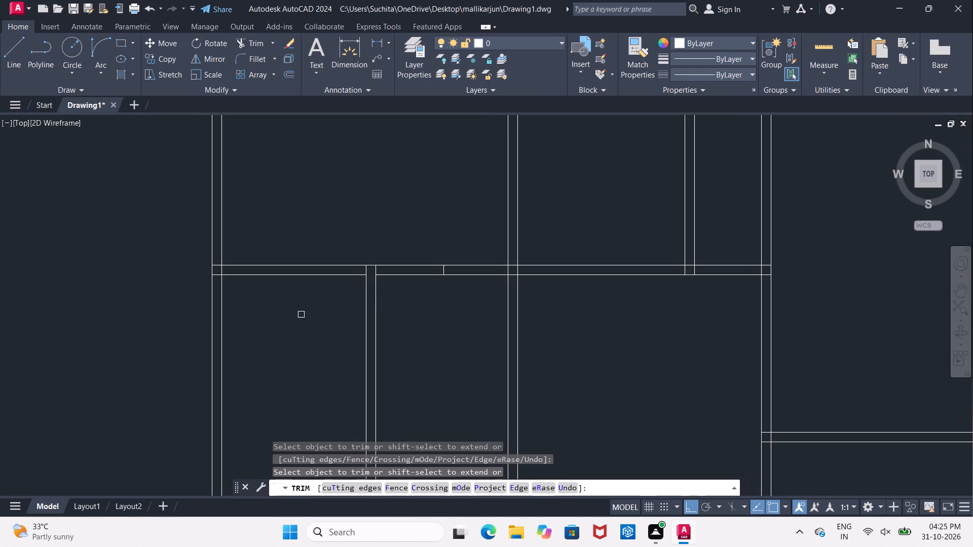
scroll(337, 282, up, 1)
middle_drag(337, 285, 330, 319)
key(Escape)
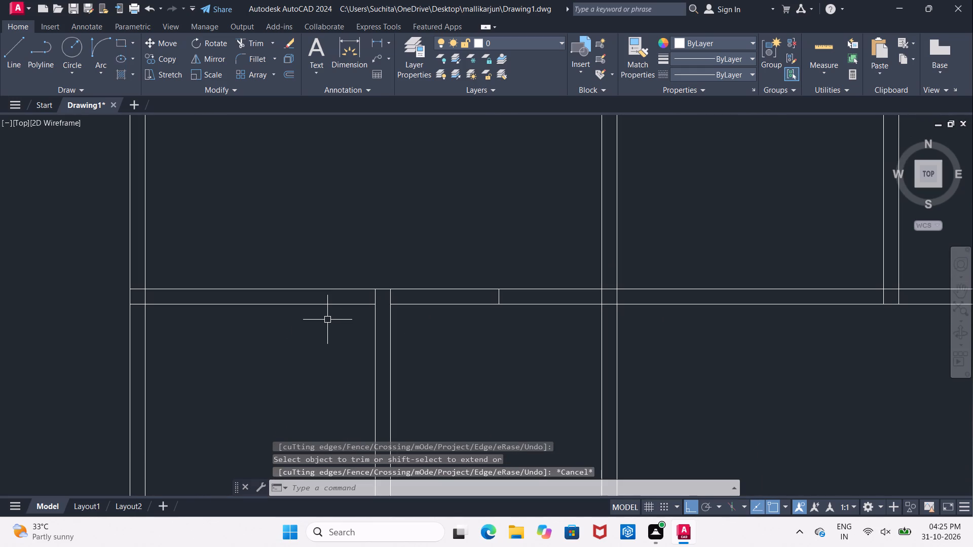
Offset the partition's left face 1" to the left twice to outline a thin door leaf beside it.
key(o)
key(Return)
text(1")
key(Return)
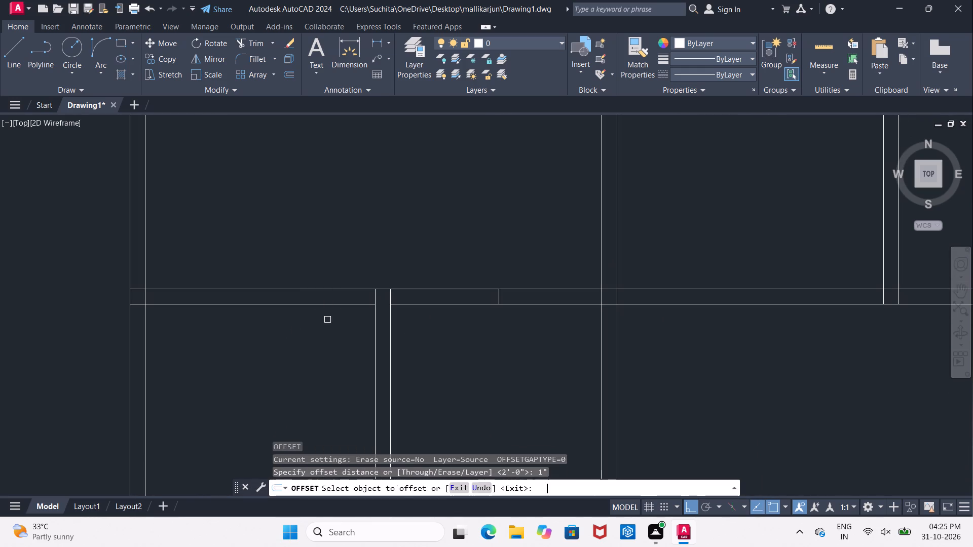
click(374, 335)
click(298, 346)
click(371, 351)
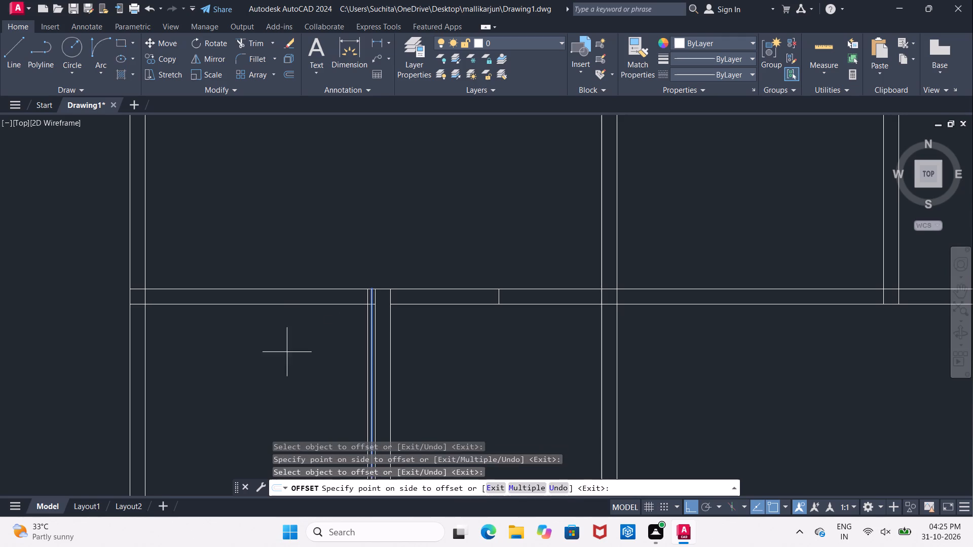
click(286, 352)
key(Escape)
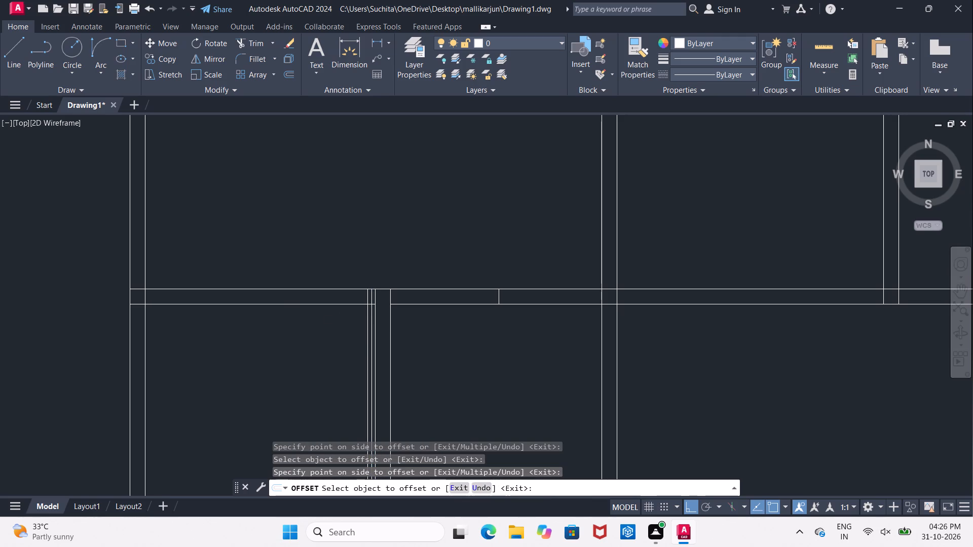
Offset the partition's left face 2' to the left and the upper horizontal wall's top line 2' down.
key(o)
key(Return)
text(2')
key(Return)
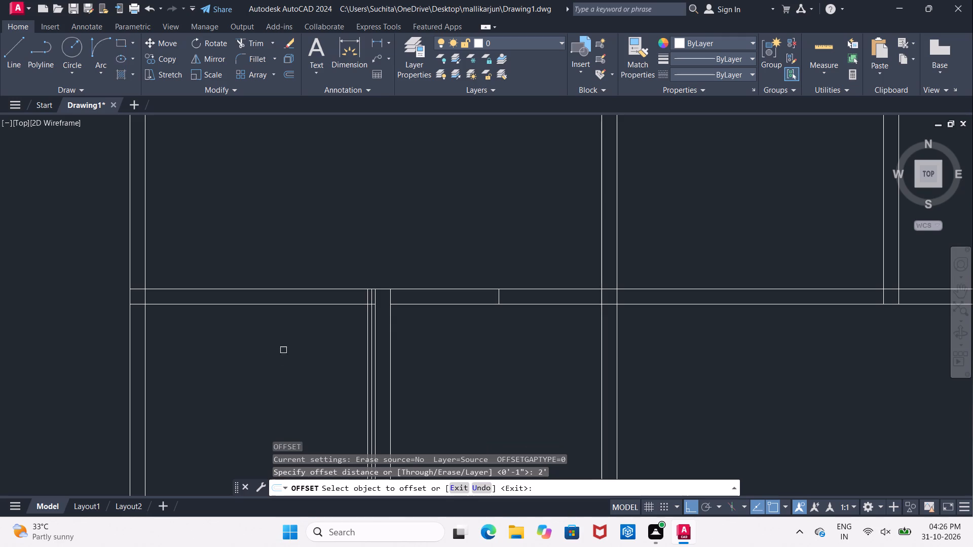
scroll(375, 319, up, 2)
click(371, 316)
click(234, 316)
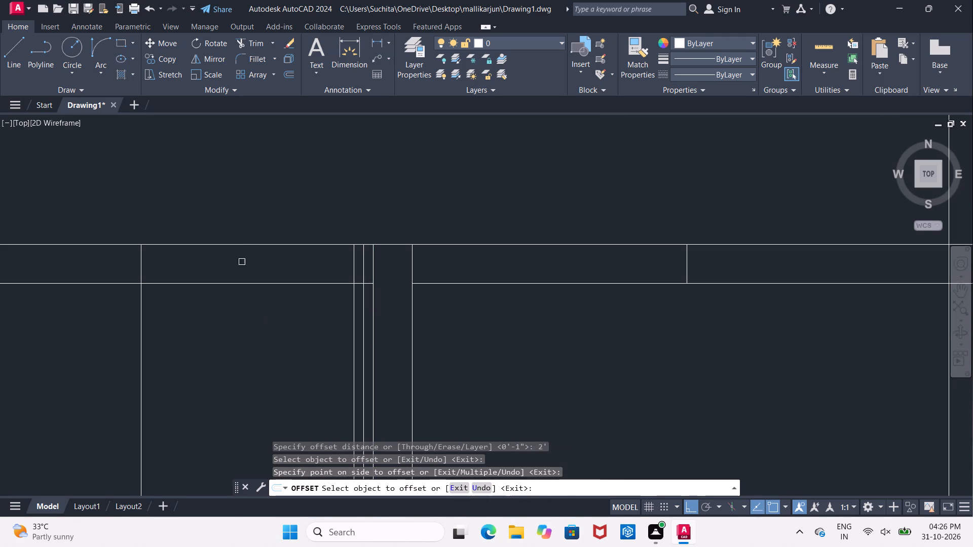
click(241, 245)
drag(241, 327, 243, 332)
scroll(255, 356, down, 1)
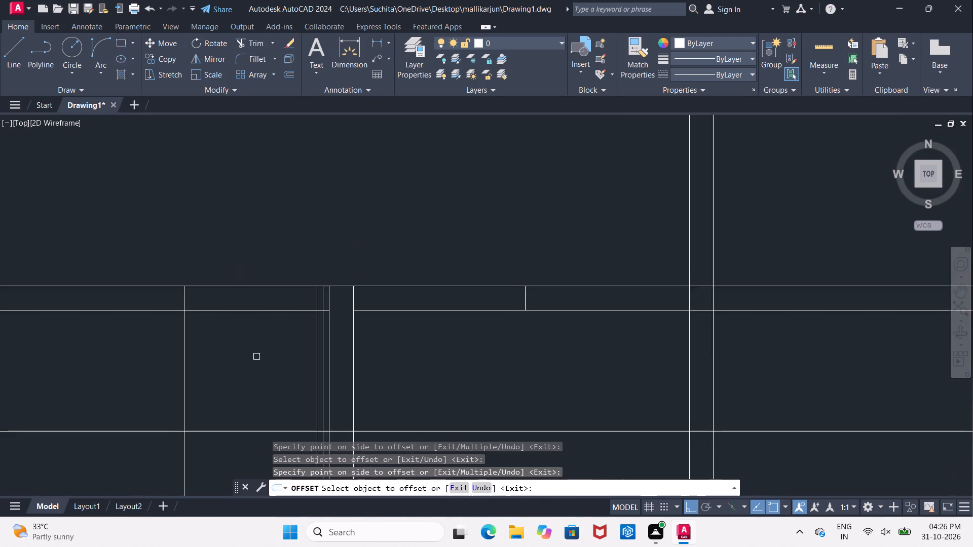
middle_drag(256, 353, 244, 249)
key(Escape)
Trim the door leaf lines at the 2' horizontal guide and cut back the guide lines around the leaf and opening.
text(TR)
key(space)
key(space)
scroll(298, 347, up, 2)
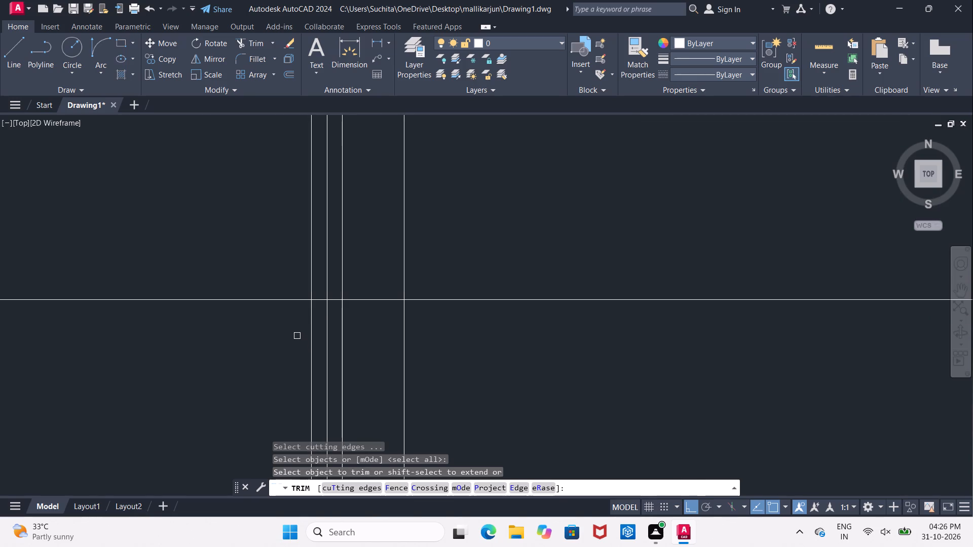
click(311, 318)
drag(329, 317, 329, 322)
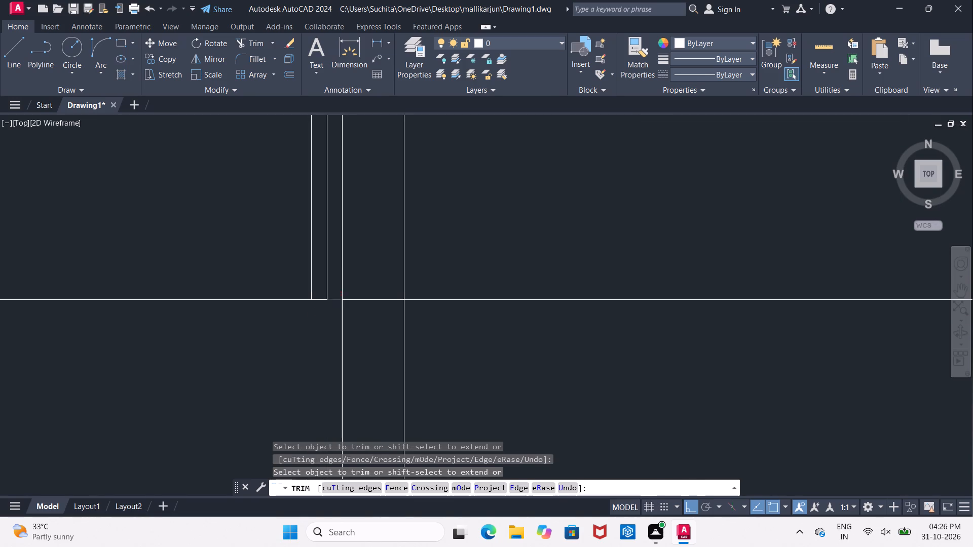
click(333, 300)
scroll(267, 340, down, 3)
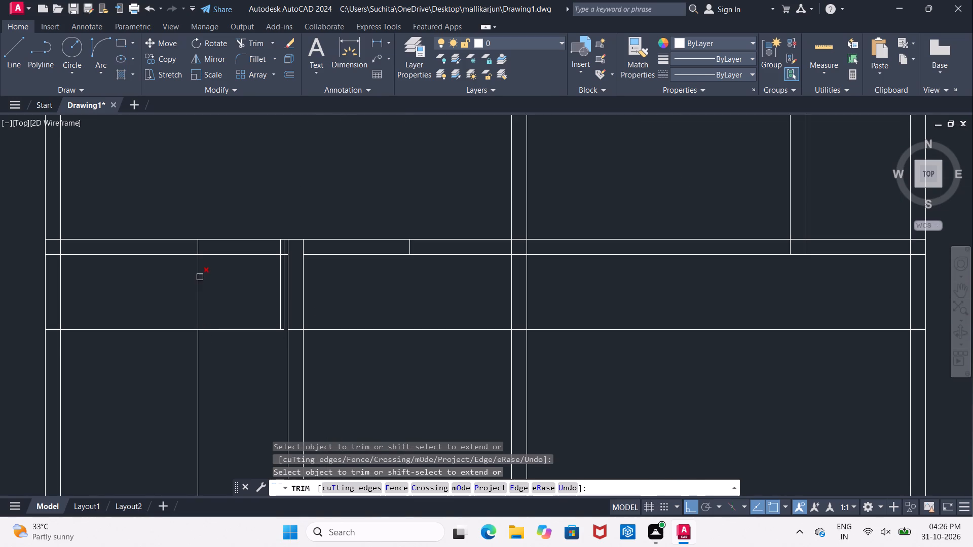
click(200, 277)
click(177, 332)
key(Escape)
Delete the leftover horizontal guide pieces beyond the partition and in the outer wall, and the vertical guide below.
click(340, 328)
click(195, 374)
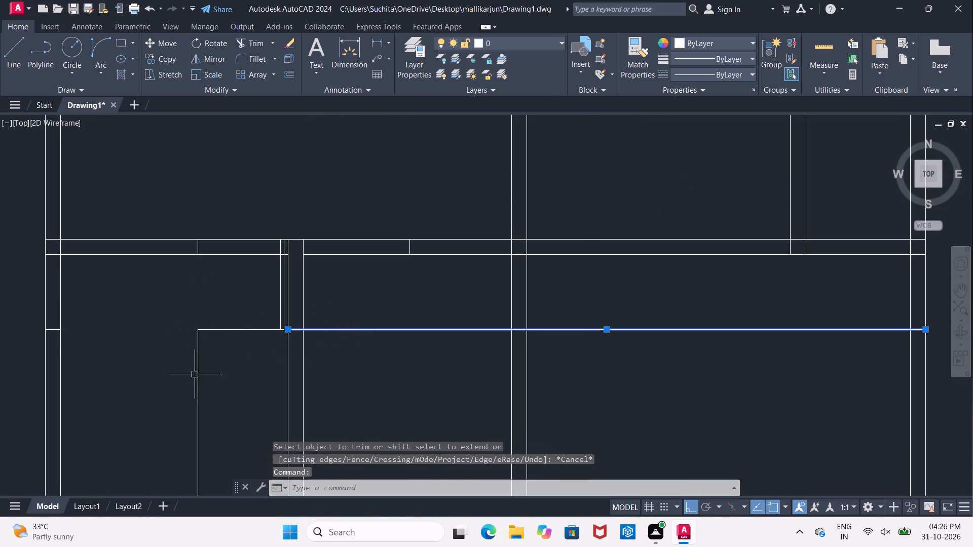
key(Delete)
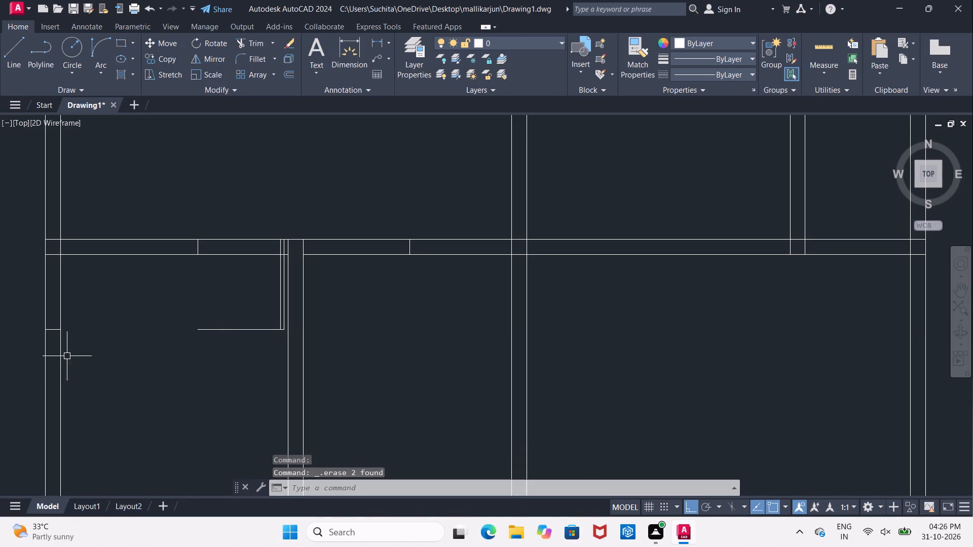
click(51, 331)
key(Delete)
Trim the last guide piece beside the door leaf and cut the door opening through both upper horizontal wall lines.
text(TR)
key(space)
key(space)
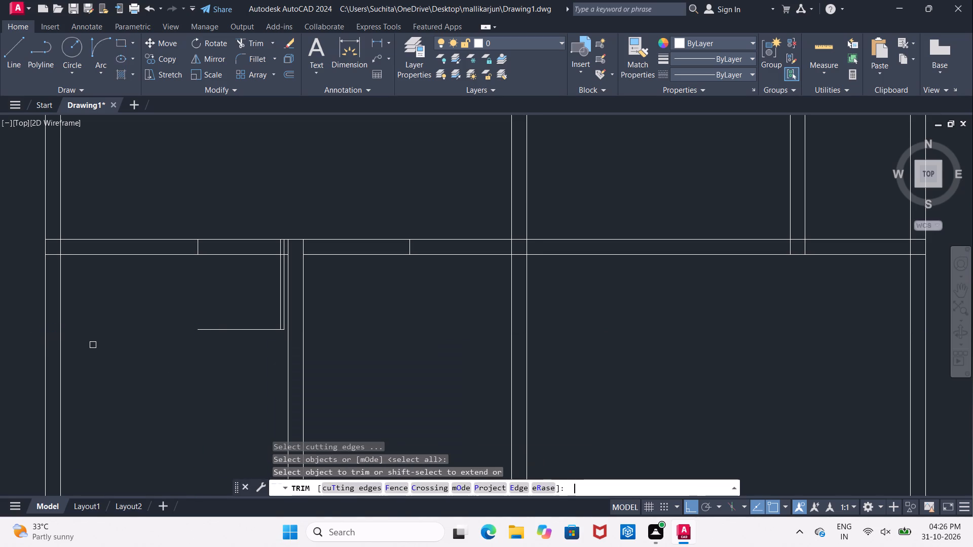
click(254, 332)
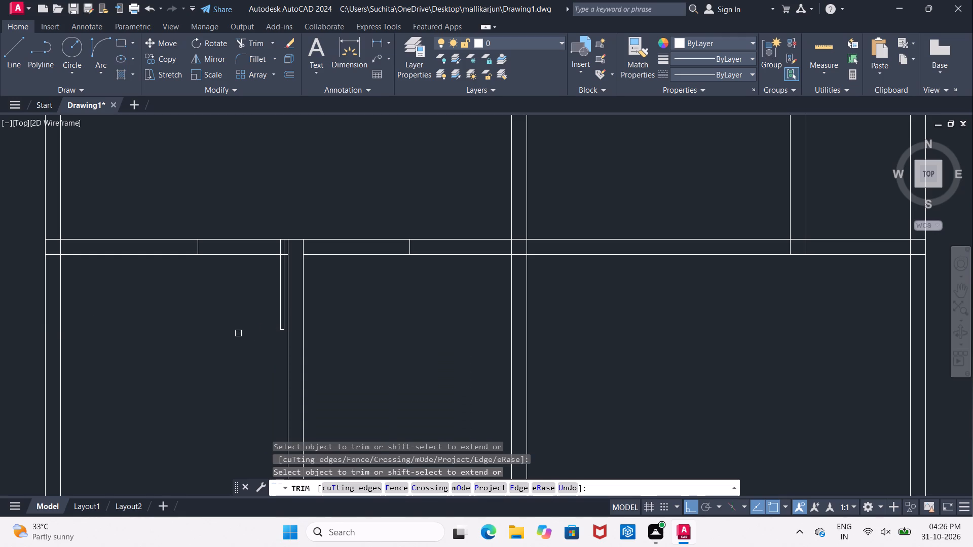
click(243, 213)
click(251, 279)
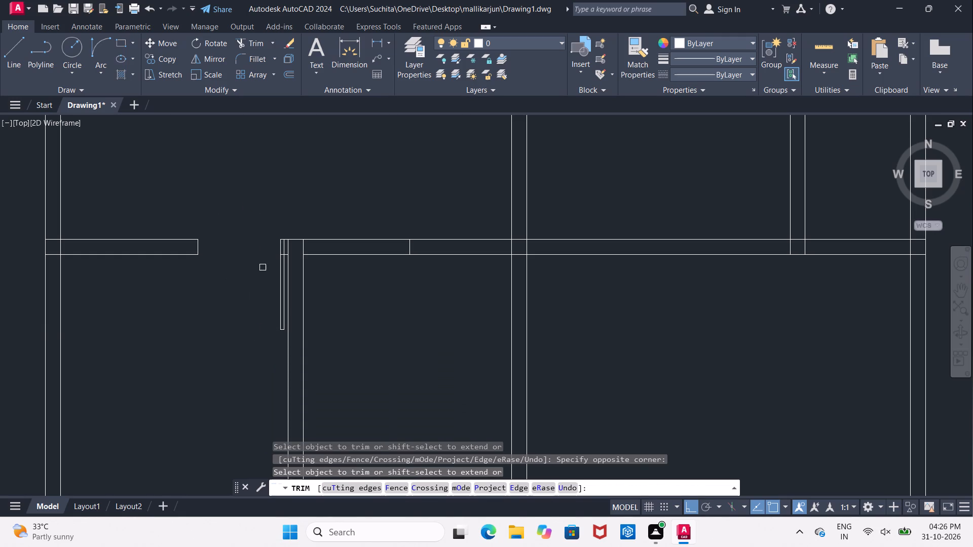
Trim the door leaf lines and the wall-line stub within the upper wall's thickness, so the leaf starts at the lower wall face.
scroll(283, 253, up, 4)
click(270, 250)
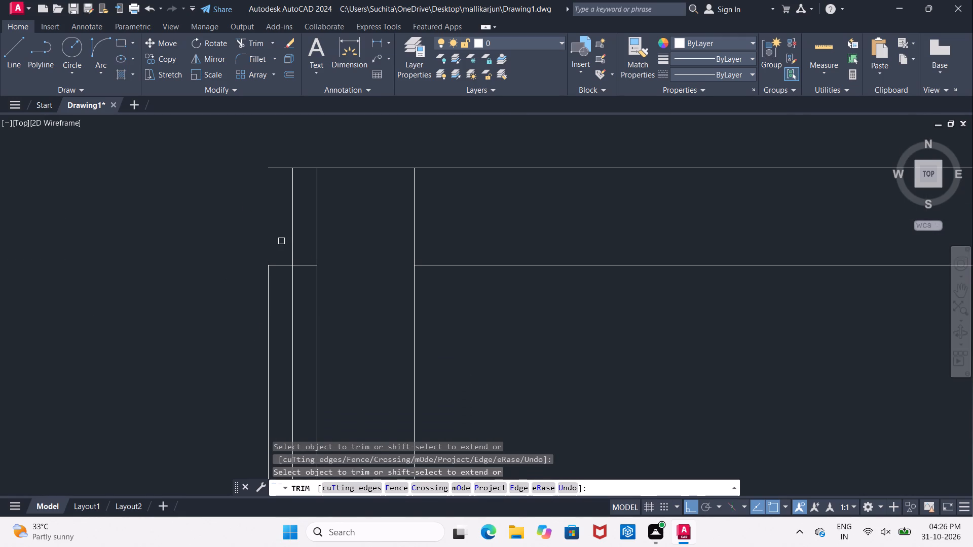
click(291, 242)
click(291, 171)
scroll(290, 174, down, 3)
middle_drag(245, 200, 278, 239)
key(Escape)
key(Escape)
key(Escape)
key(Escape)
Draw the door swing arc from the lower corner of the opening's left jamb to the leaf's lower-left corner, starting tangent downward.
click(104, 48)
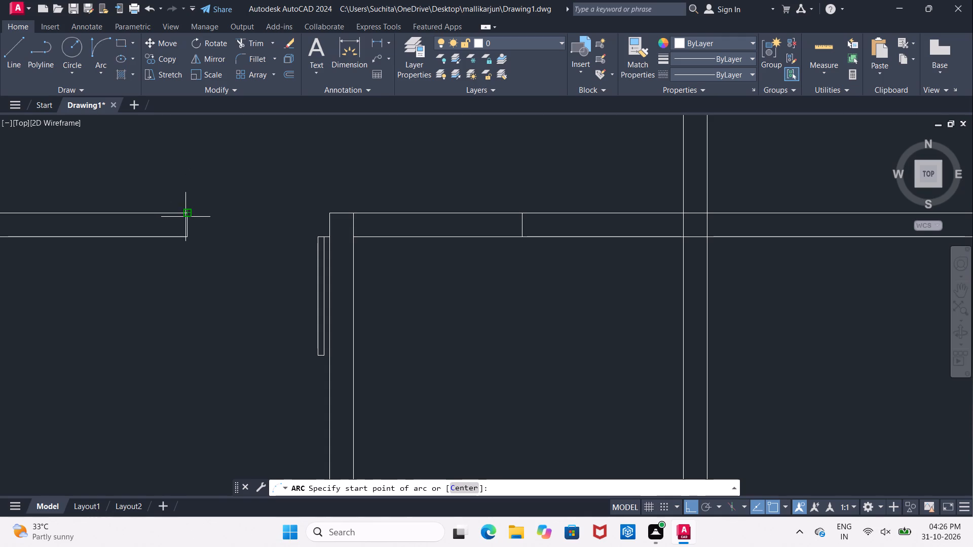
click(187, 238)
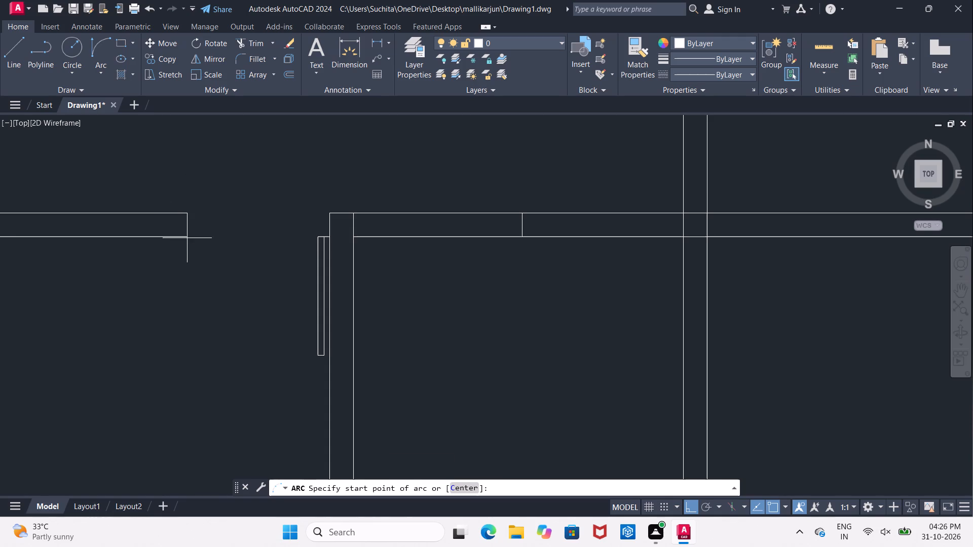
click(318, 355)
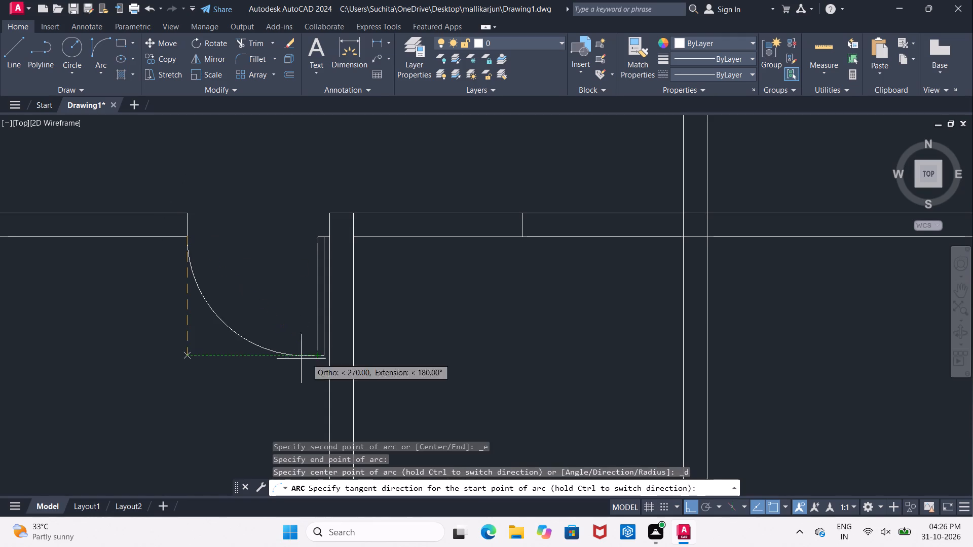
click(238, 359)
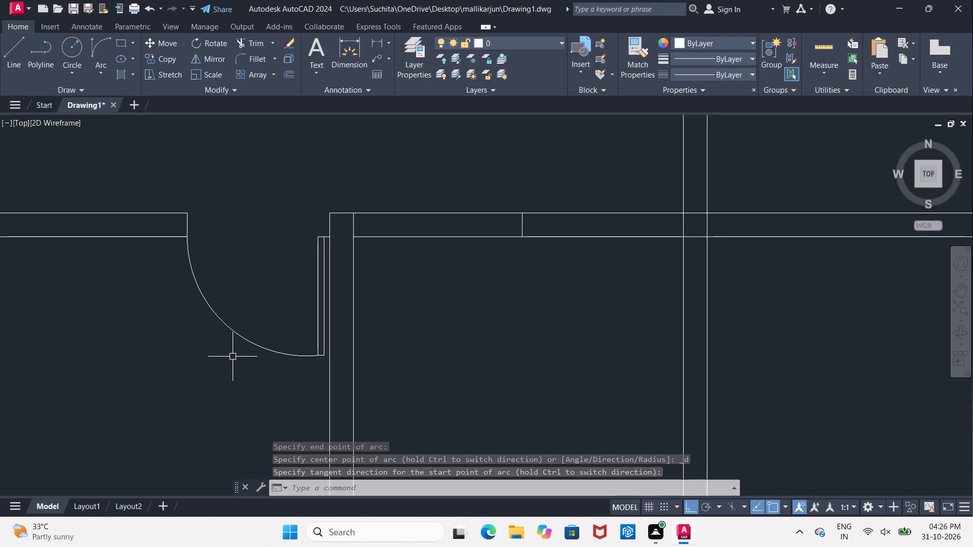
Delete the short segment across the upper horizontal wall to the right of the partition.
scroll(233, 357, down, 2)
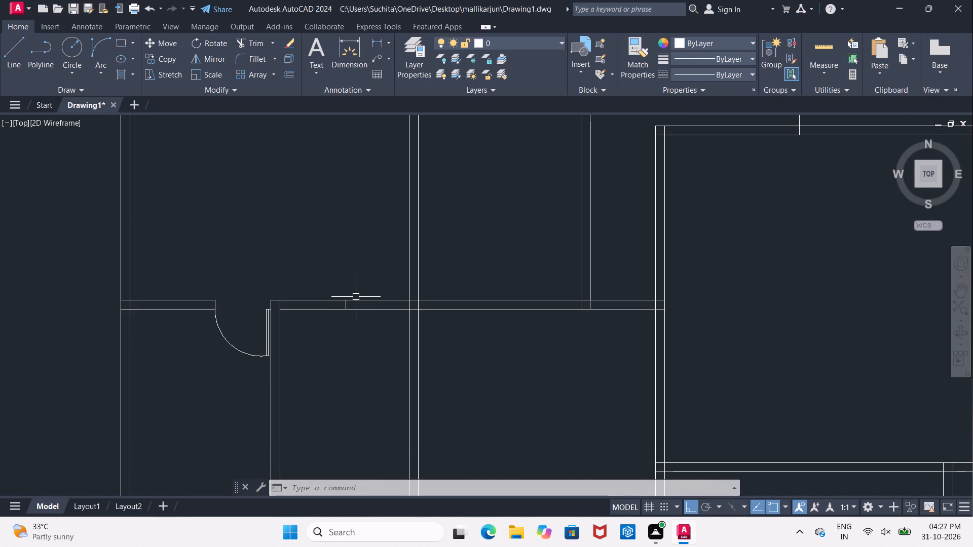
scroll(284, 342, down, 2)
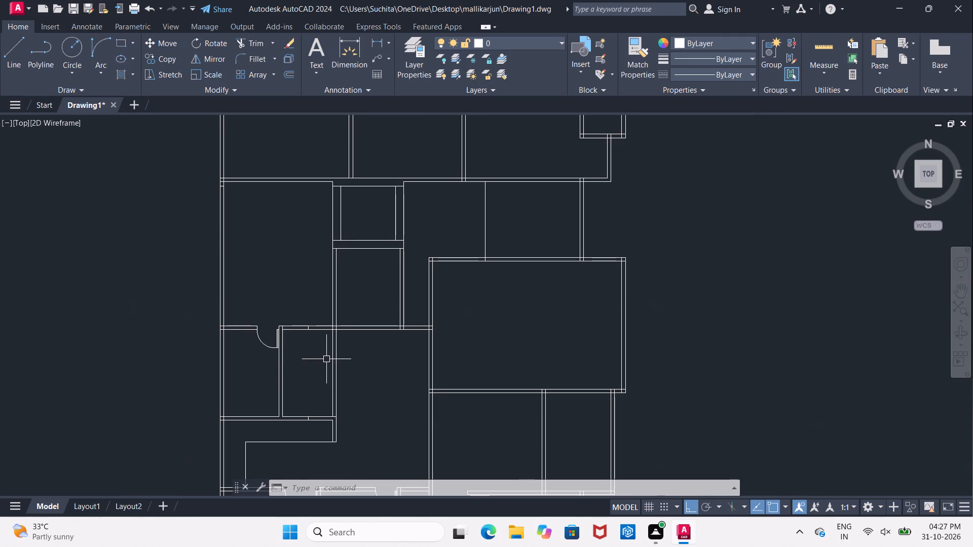
scroll(310, 326, up, 3)
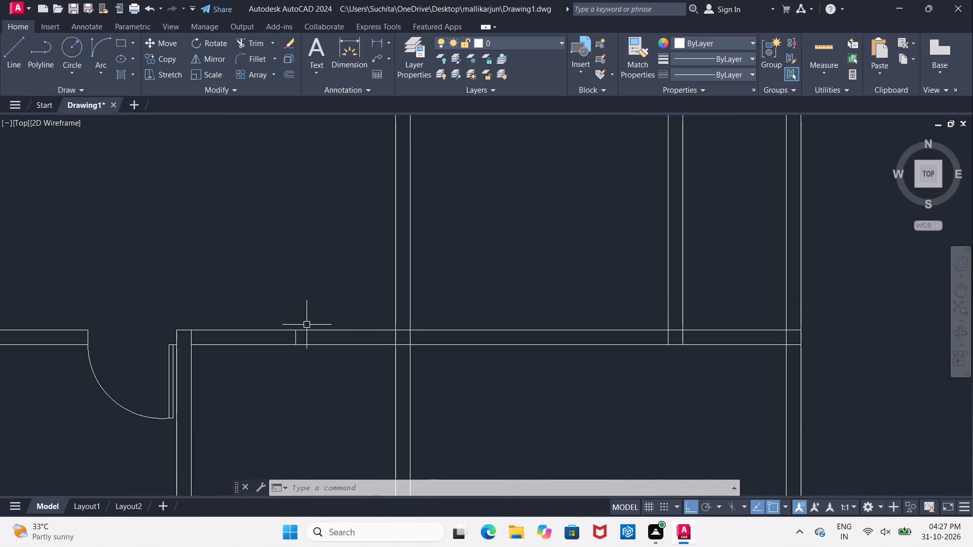
click(296, 337)
key(Escape)
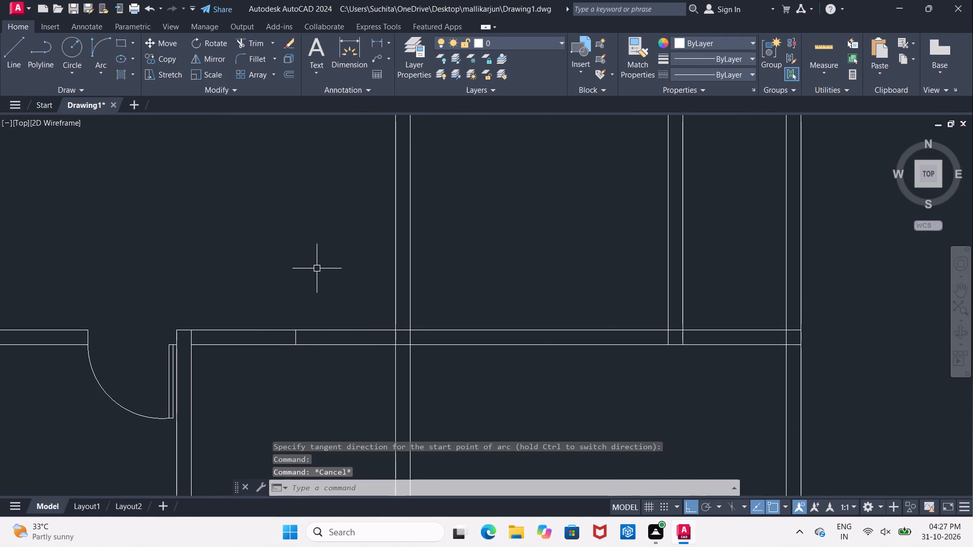
click(295, 335)
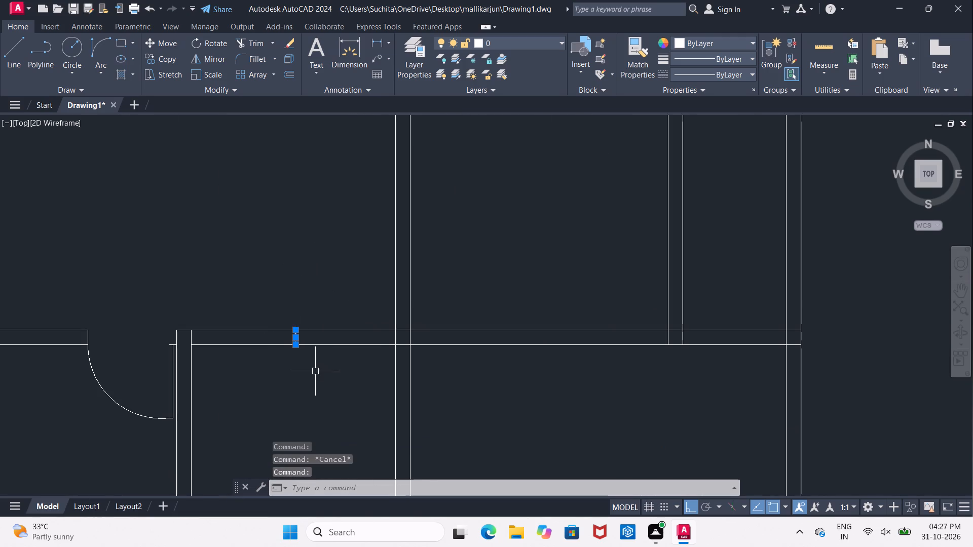
key(Delete)
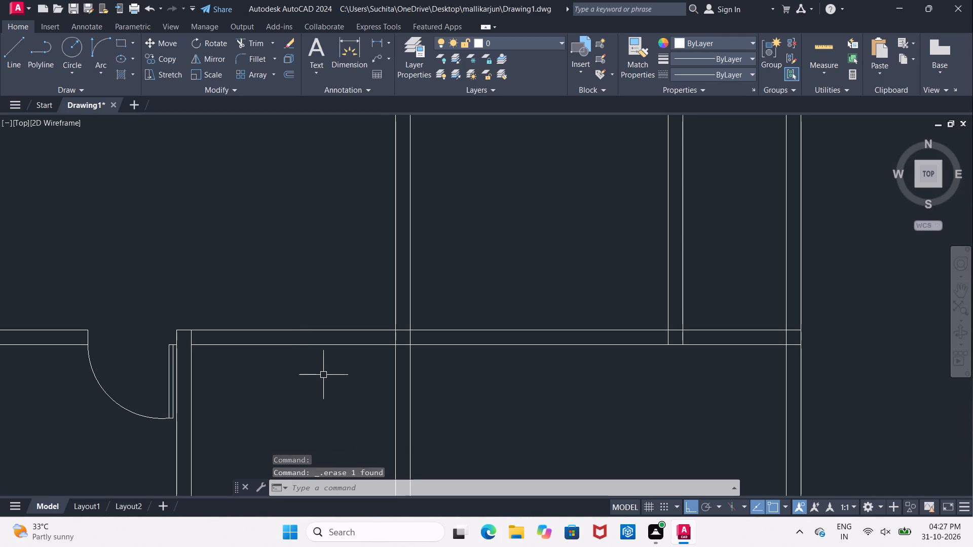
Offset the horizontal wall's upper line upward twice by 1" to form the door leaf's two edges.
key(o)
key(Return)
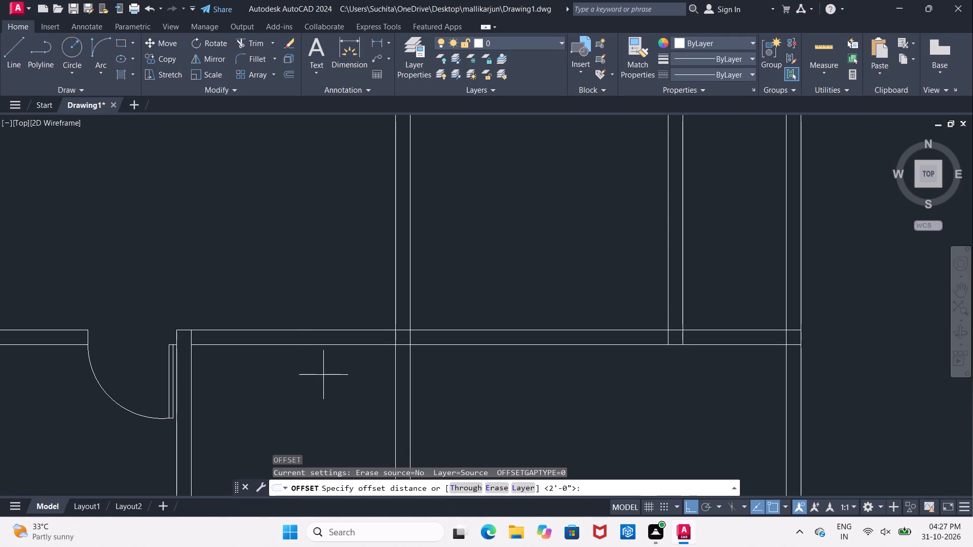
text(1")
key(Return)
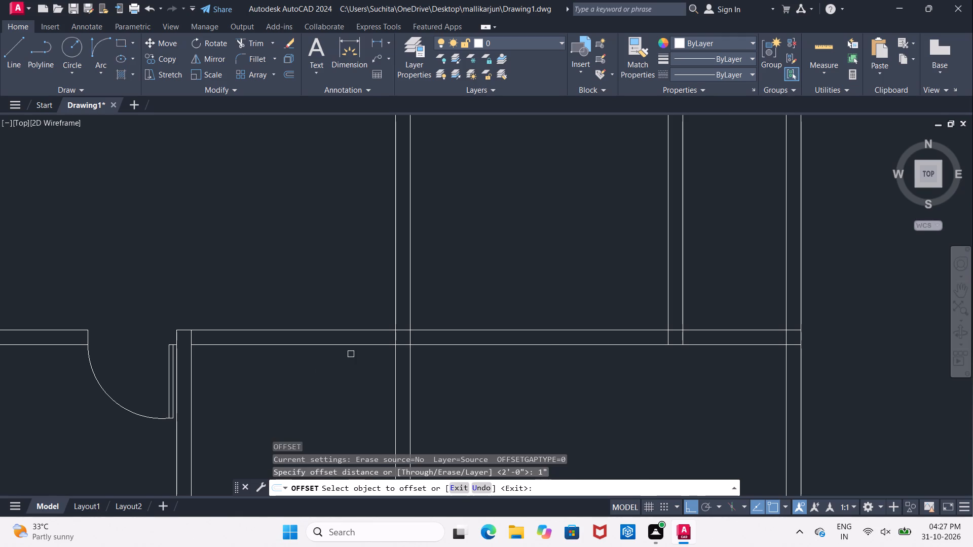
scroll(355, 351, down, 2)
scroll(357, 346, up, 2)
click(358, 340)
click(360, 318)
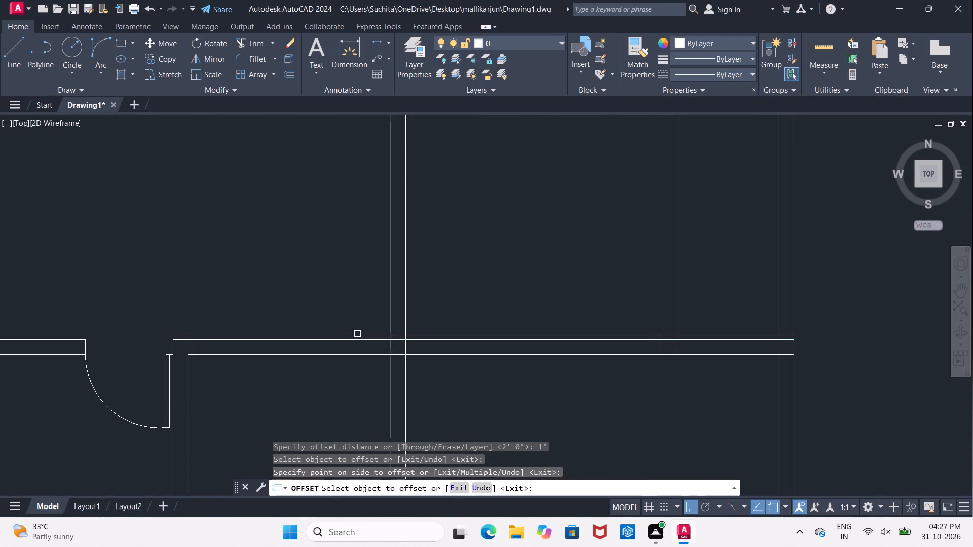
click(357, 334)
click(358, 302)
middle_drag(361, 292, 361, 316)
key(Escape)
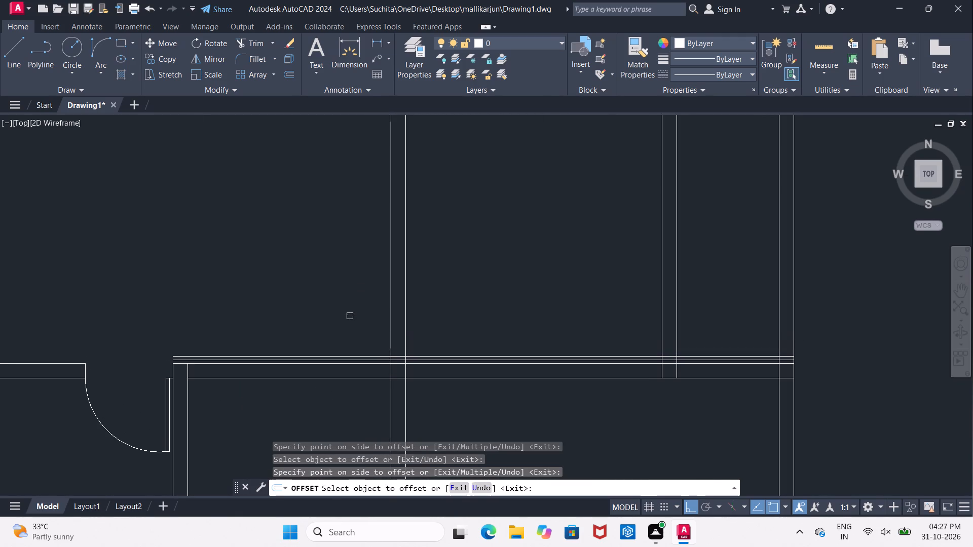
Offset the horizontal wall's upper line 3' upward to mark the door opening's far edge.
key(o)
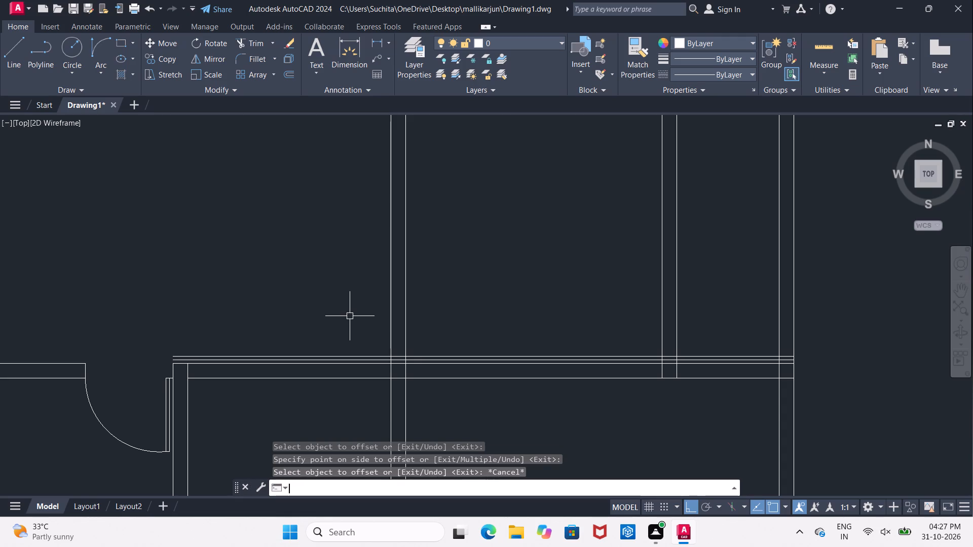
key(Return)
text(3')
key(Return)
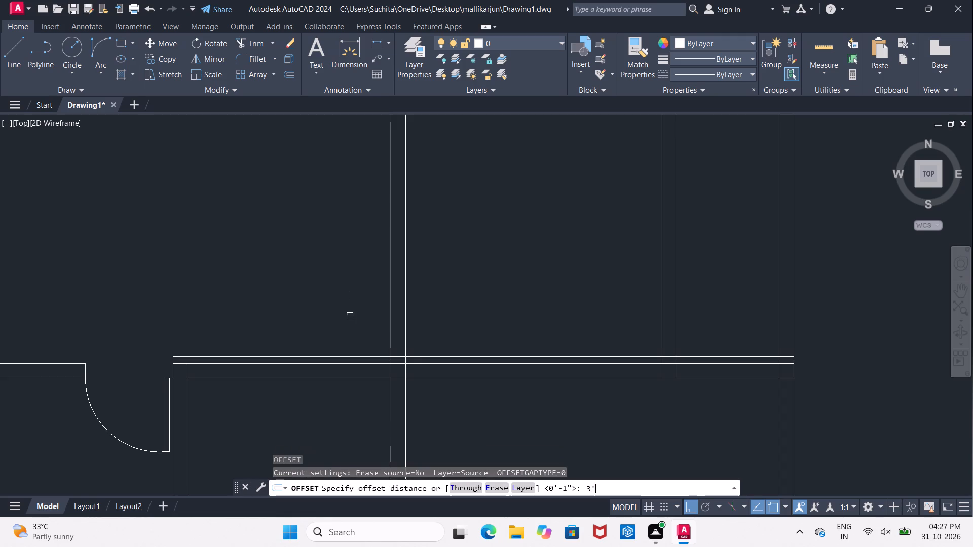
scroll(363, 362, up, 3)
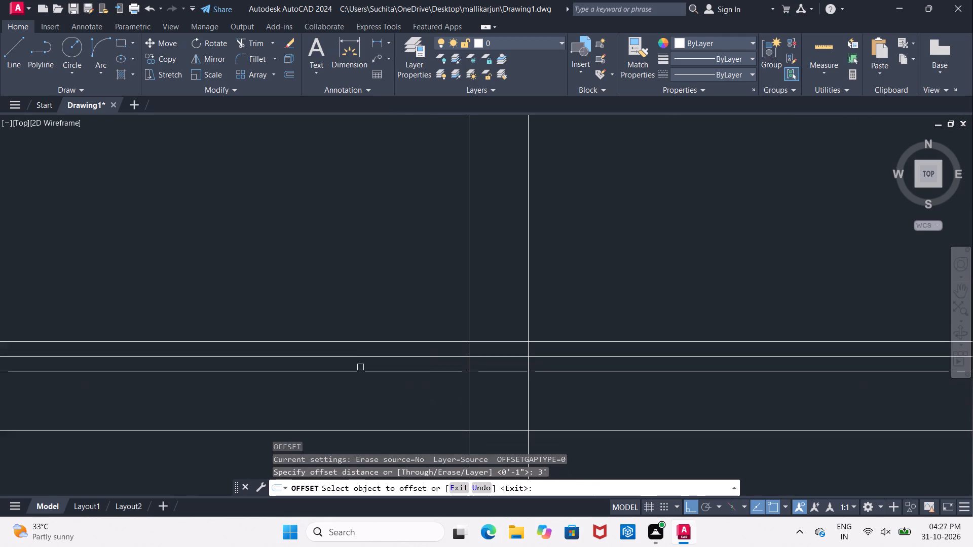
click(360, 372)
scroll(350, 204, down, 5)
middle_drag(350, 205, 338, 319)
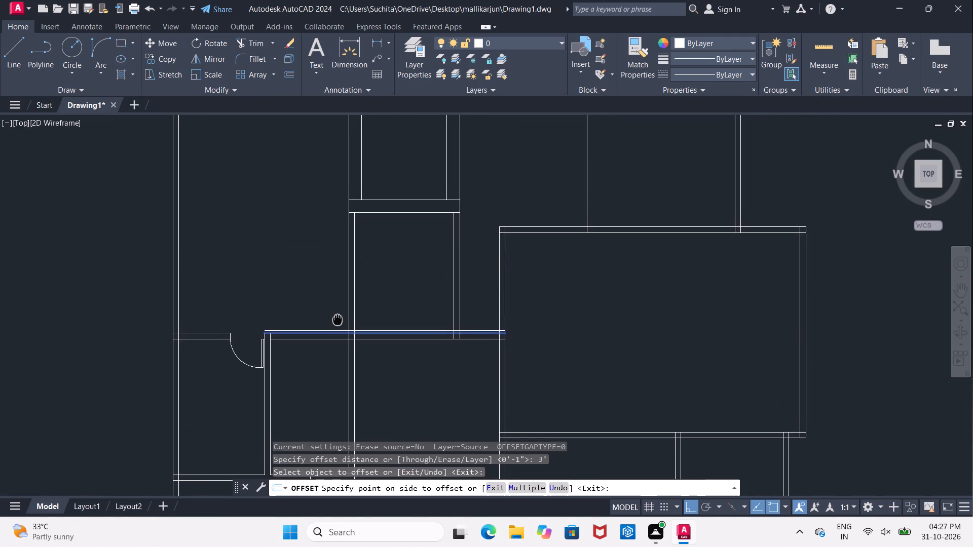
middle_drag(338, 319, 337, 320)
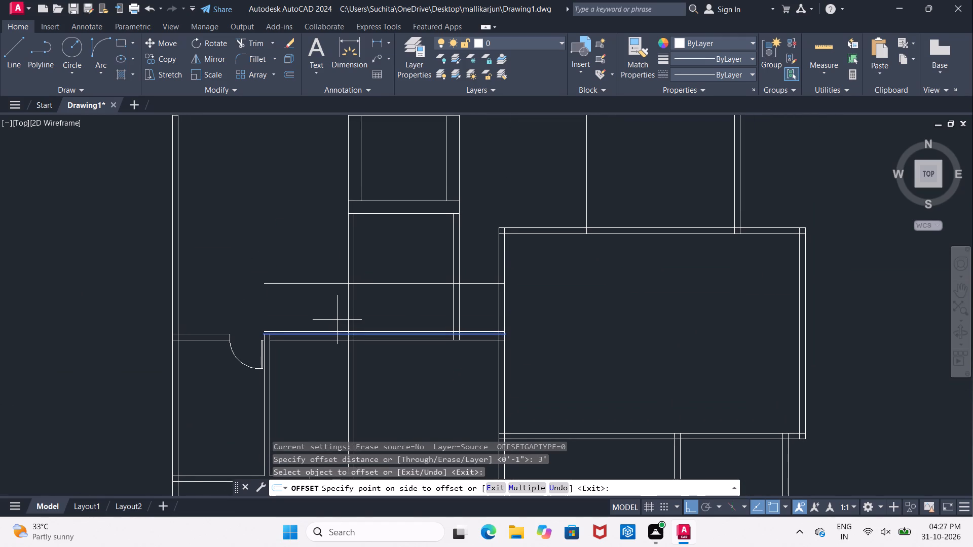
click(336, 307)
Offset the vertical partition's right line 3' to the left to mark the door leaf's free end.
scroll(334, 319, up, 2)
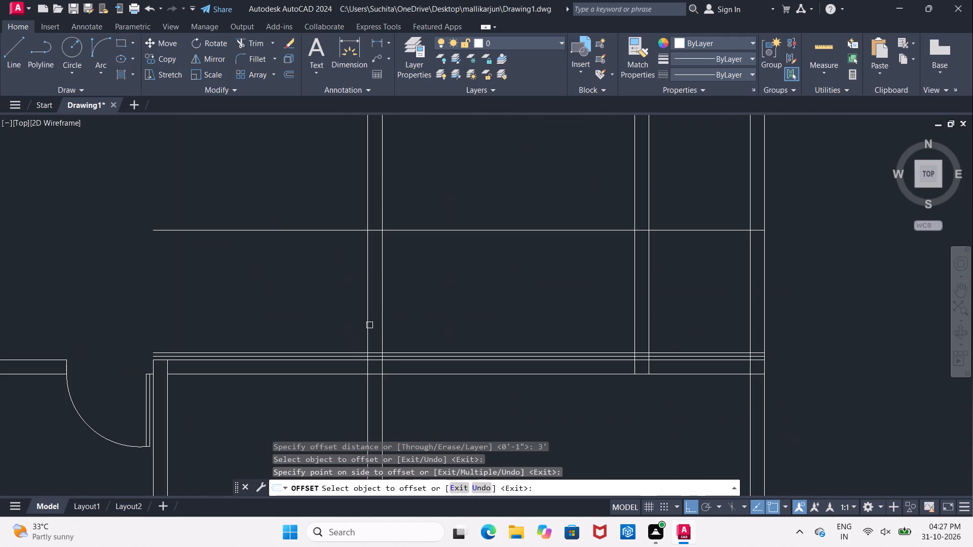
click(383, 334)
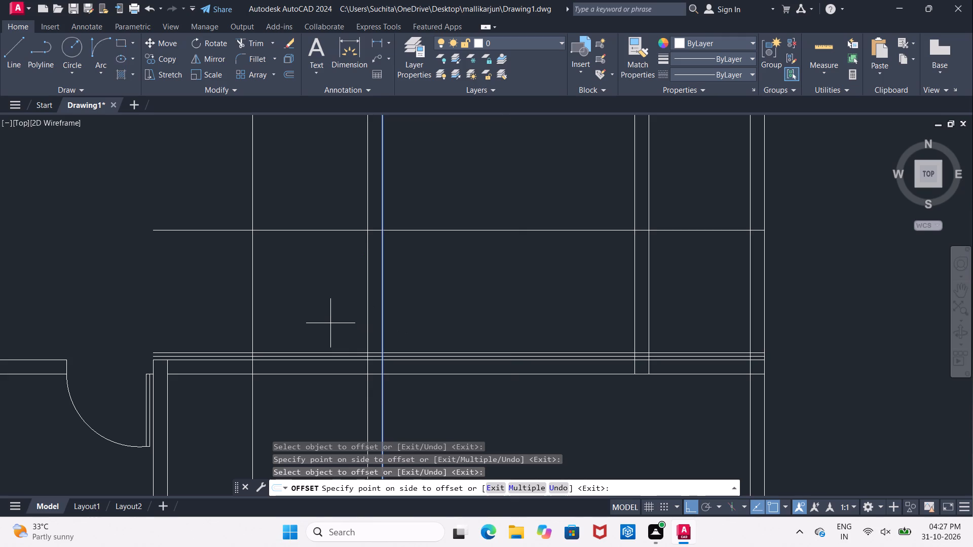
scroll(330, 323, down, 4)
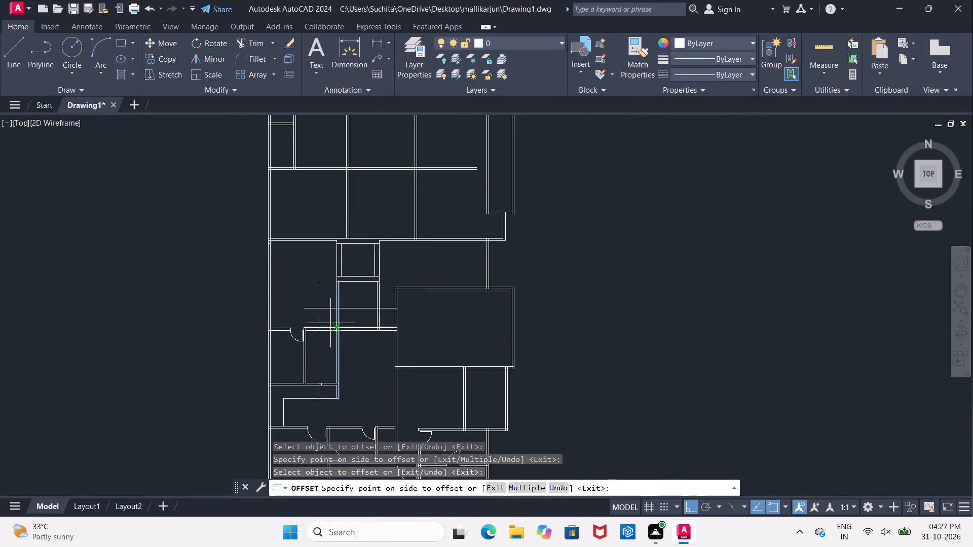
scroll(330, 323, up, 2)
scroll(330, 323, down, 1)
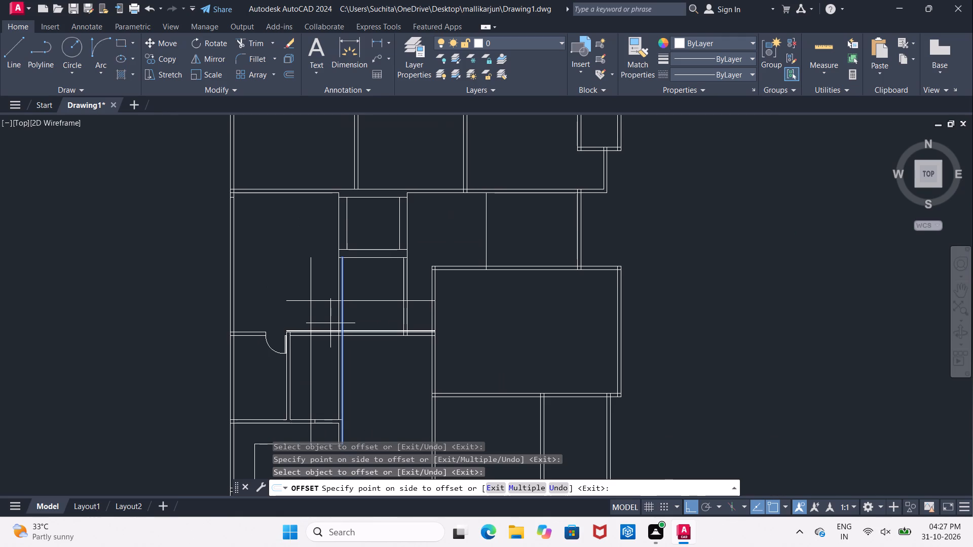
scroll(330, 323, up, 1)
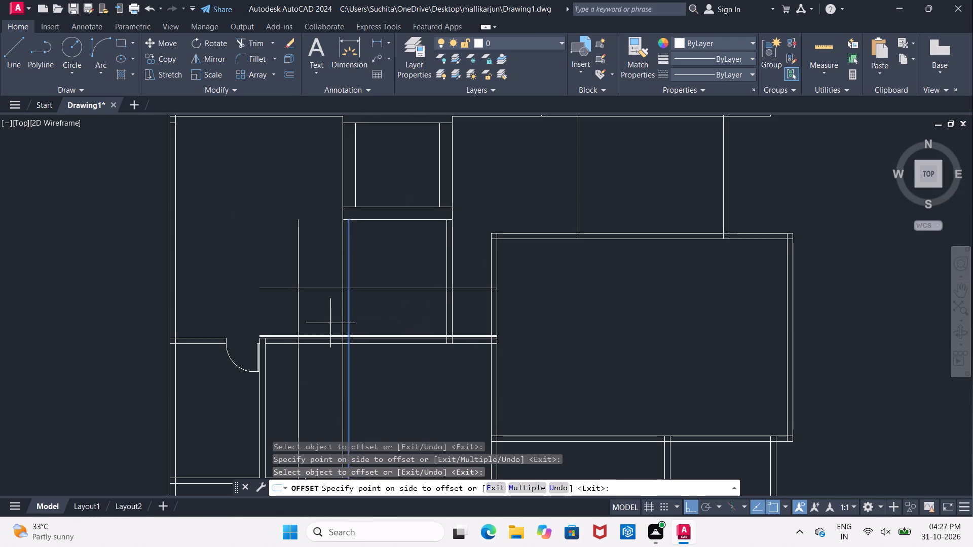
scroll(330, 323, up, 1)
click(317, 318)
key(Escape)
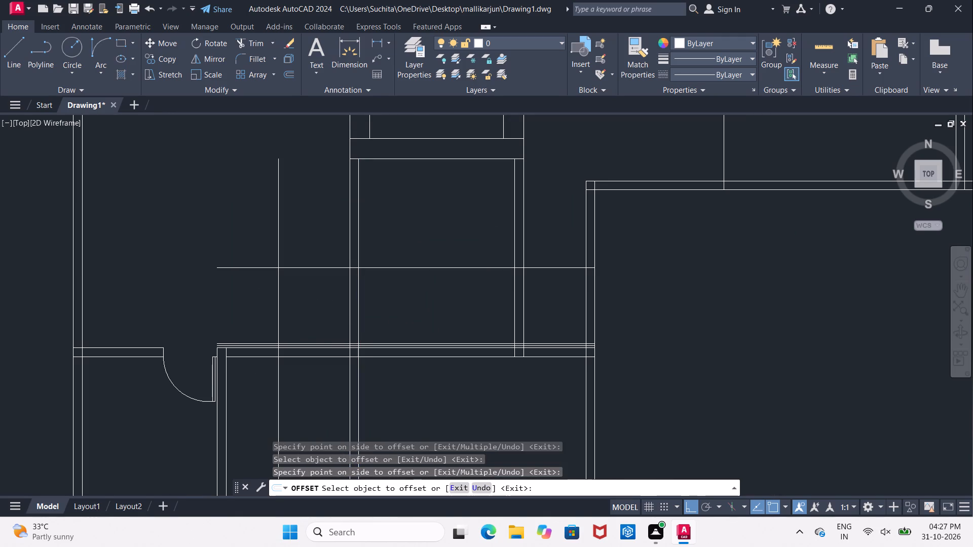
Trim the crossing 3' guides to a corner and close the leaf's left end, removing leaf lines beyond it and the guide down through the wall.
key(t)
key(r)
key(space)
key(space)
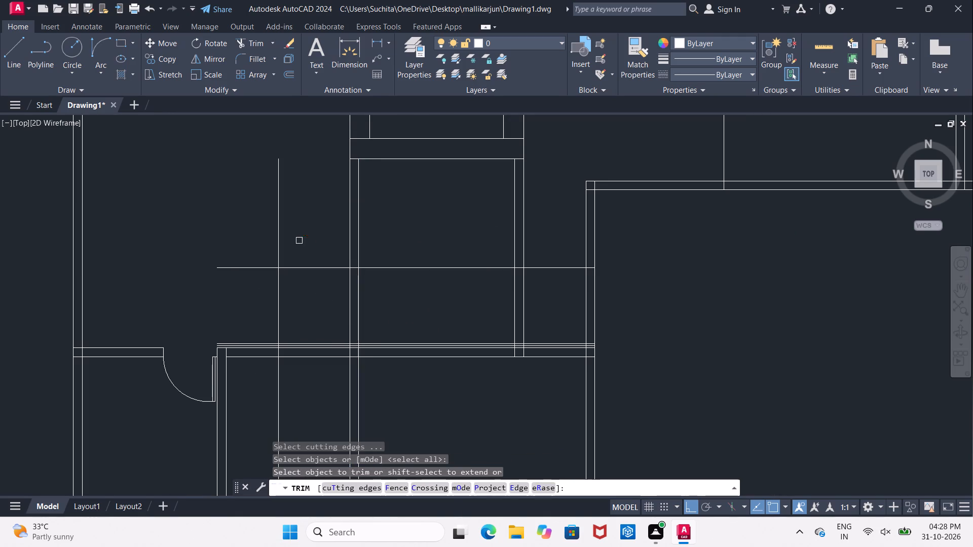
click(278, 236)
click(270, 268)
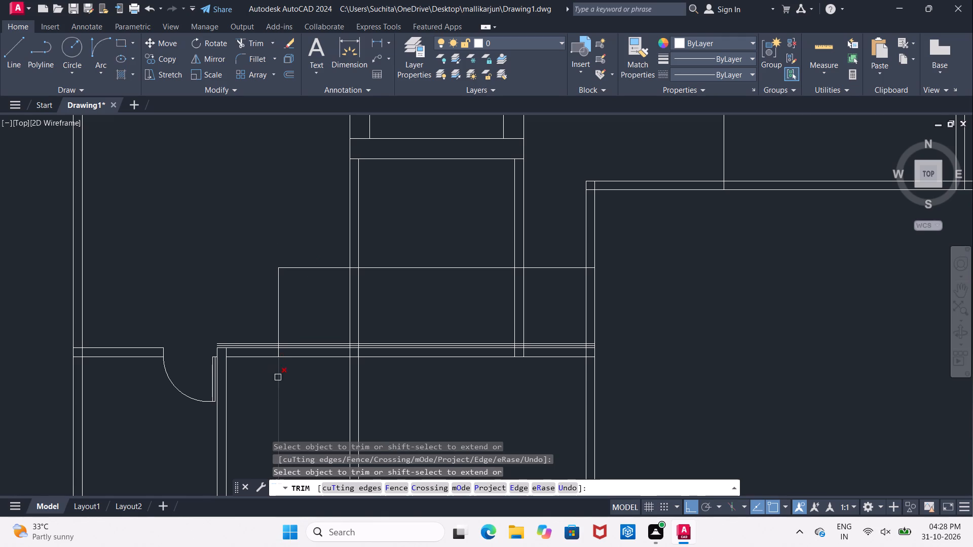
scroll(280, 358, up, 2)
click(272, 345)
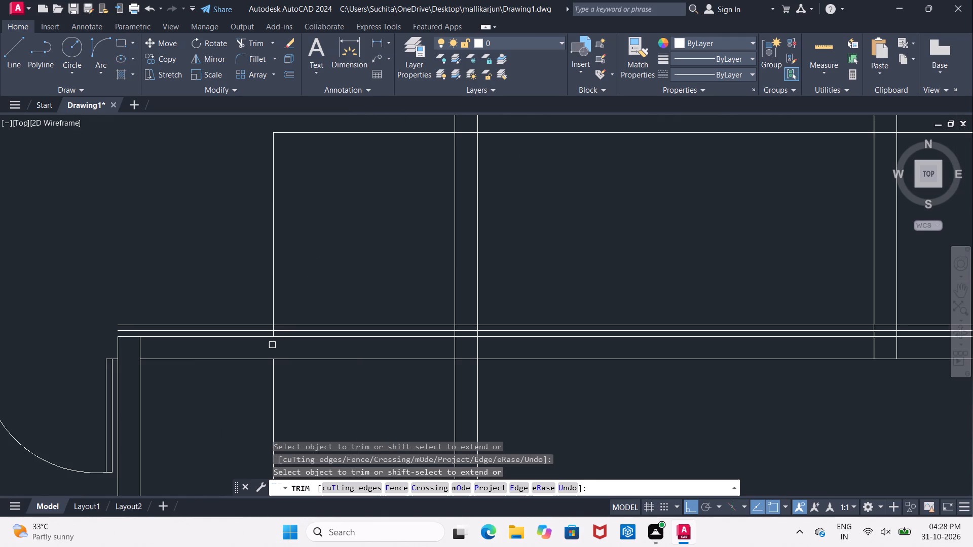
scroll(272, 345, up, 3)
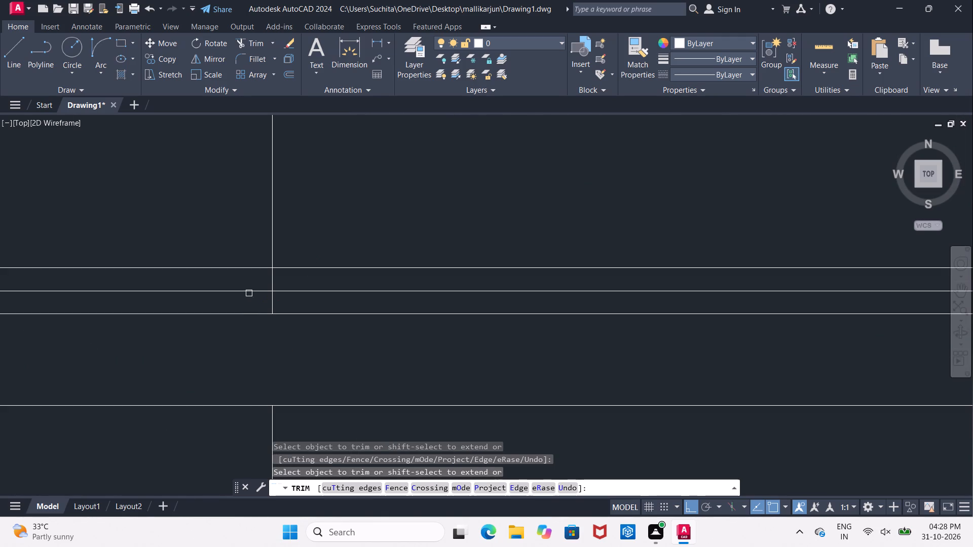
click(249, 293)
click(247, 268)
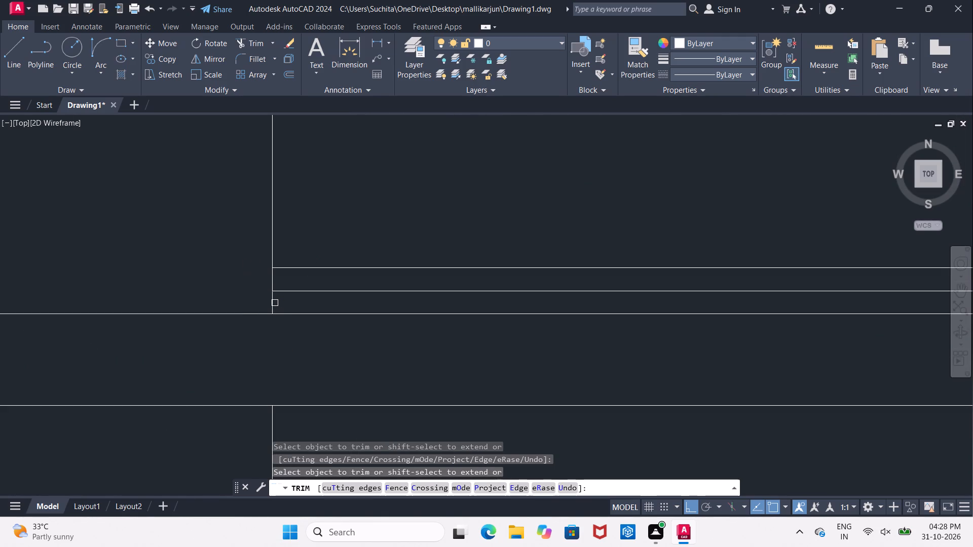
click(274, 302)
scroll(273, 300, down, 4)
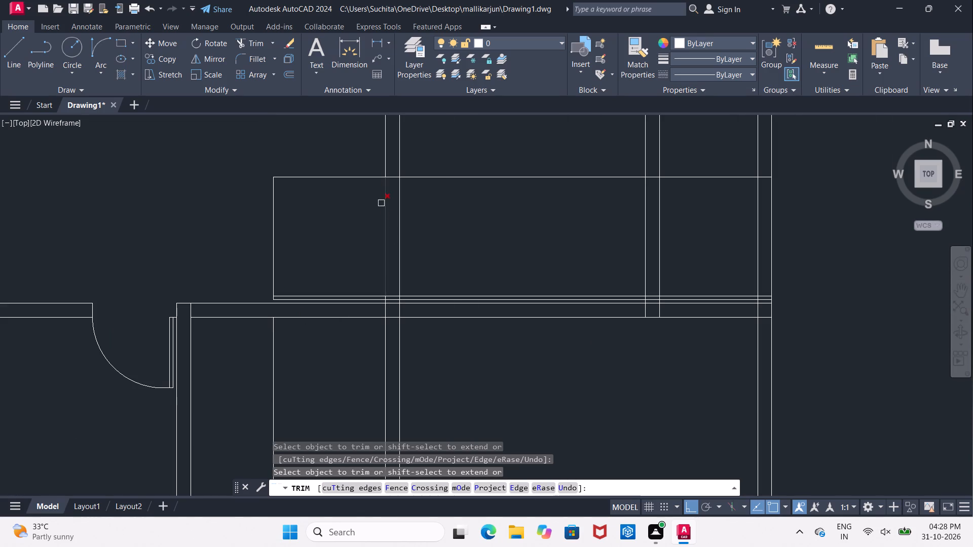
Trim the 3' guides outside the vertical partition and cut the door opening through both partition lines between the guide and the leaf.
click(331, 177)
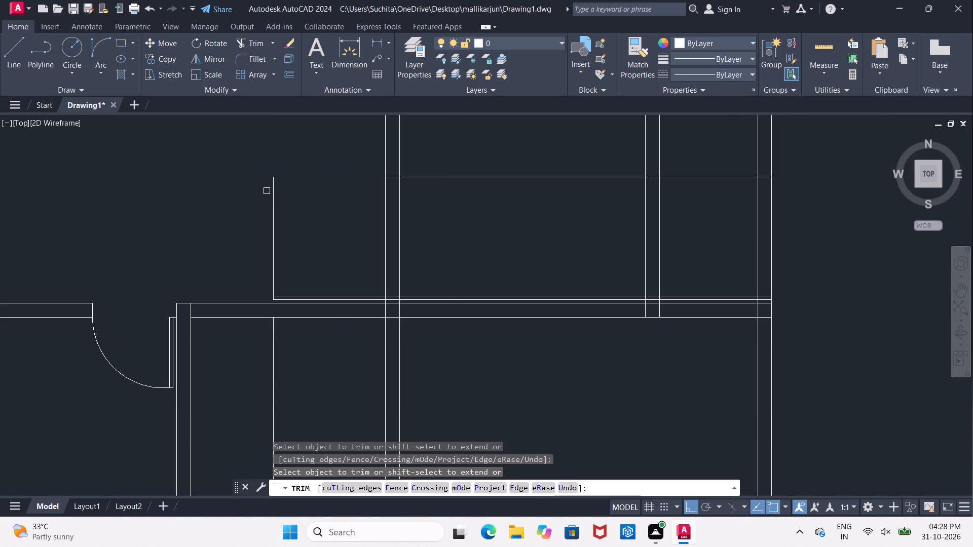
click(271, 198)
drag(226, 222, 234, 226)
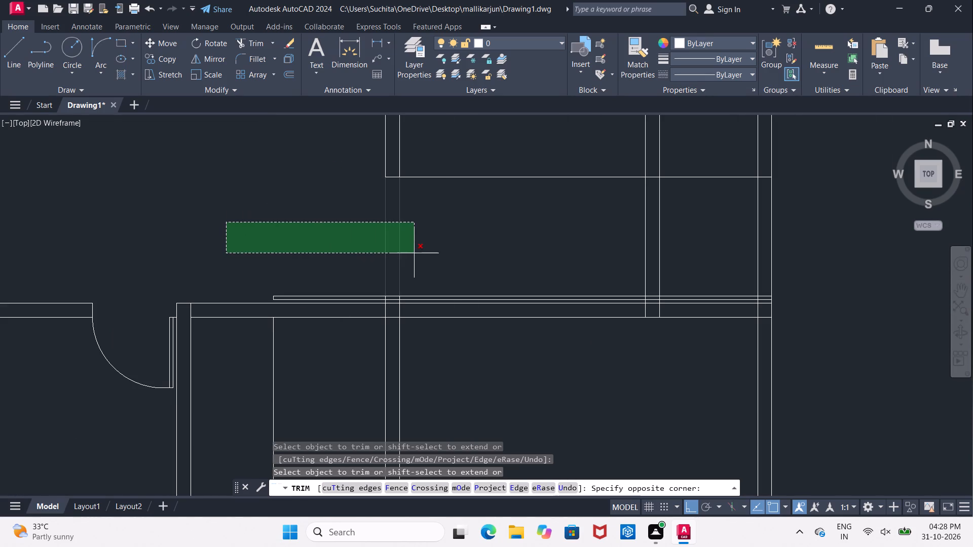
click(414, 253)
click(412, 179)
key(Escape)
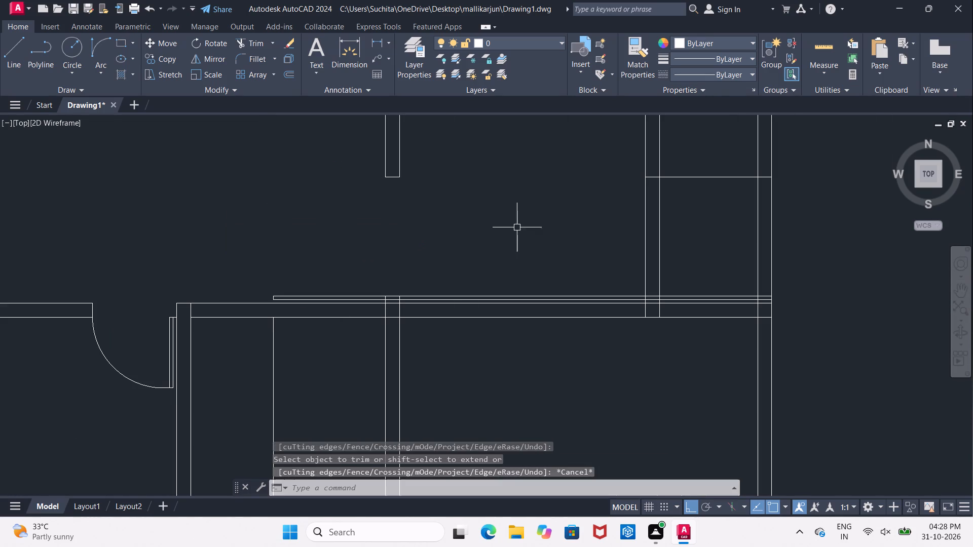
Delete the leftover horizontal guide segment extending from the next vertical wall to the outer wall on the right.
click(692, 179)
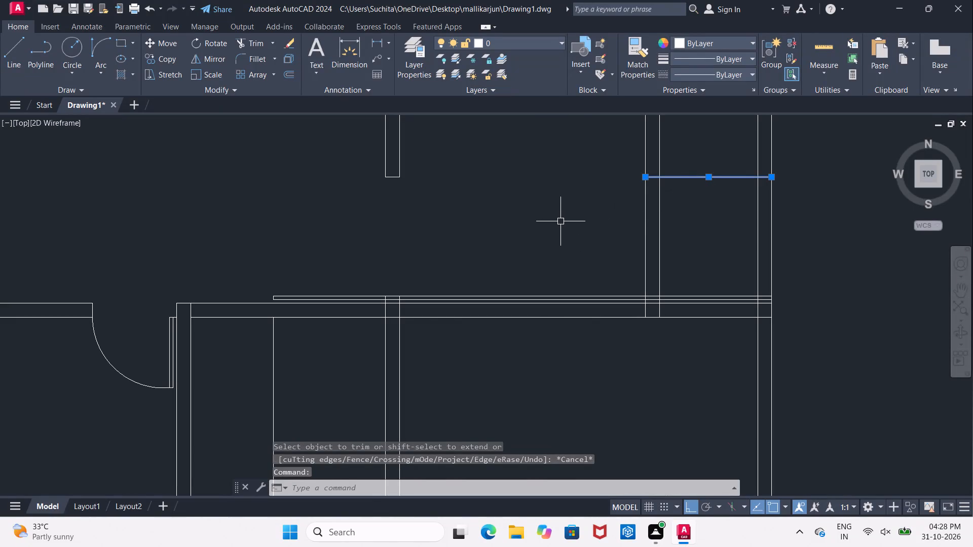
key(Delete)
Trim the leaf lines across the opening's room side and within the partition, plus the partition's right-hand stub above the horizontal wall.
text(TR)
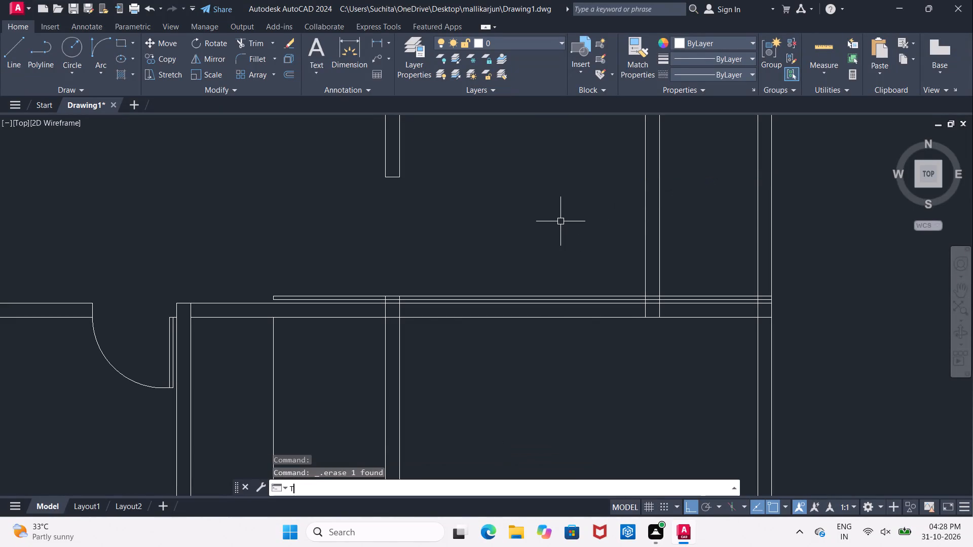
key(space)
key(space)
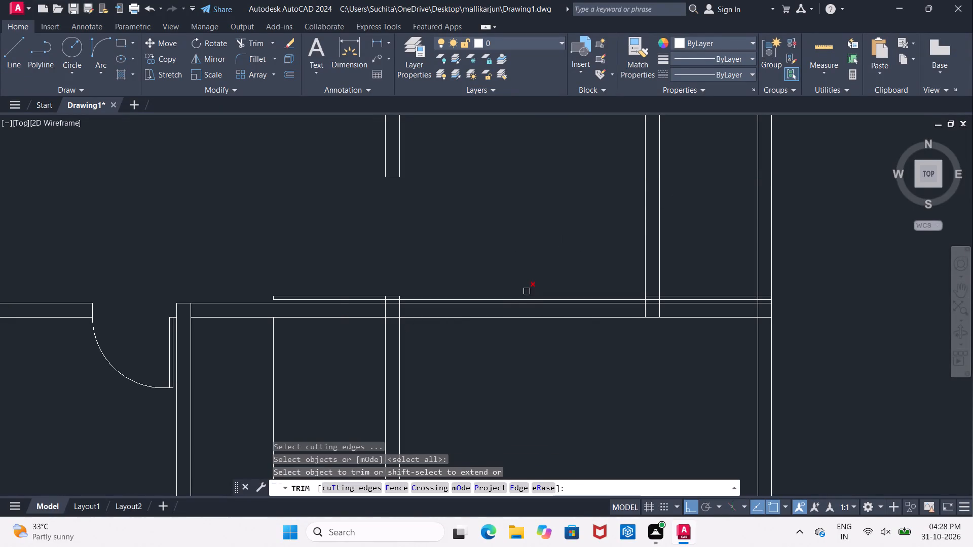
scroll(460, 295, up, 2)
click(348, 298)
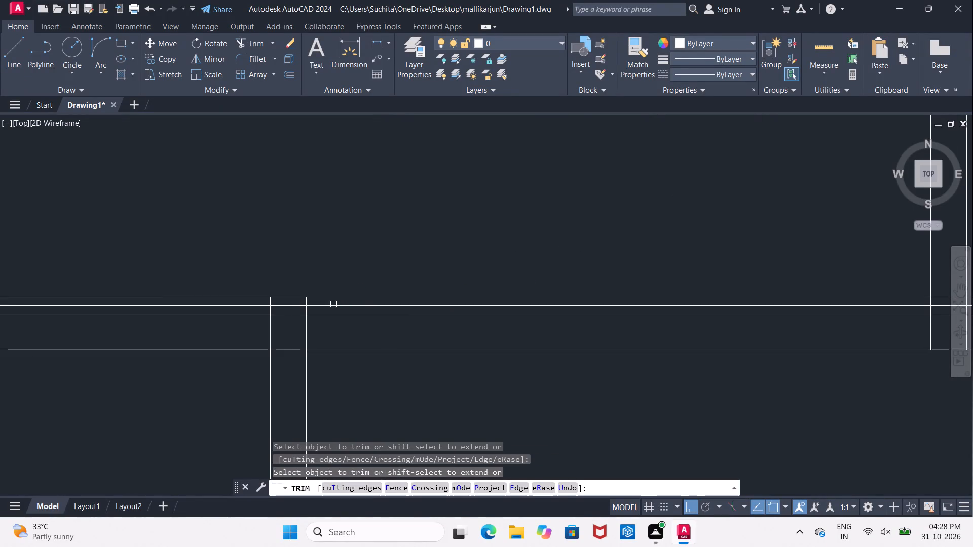
click(333, 305)
scroll(280, 309, up, 2)
click(281, 303)
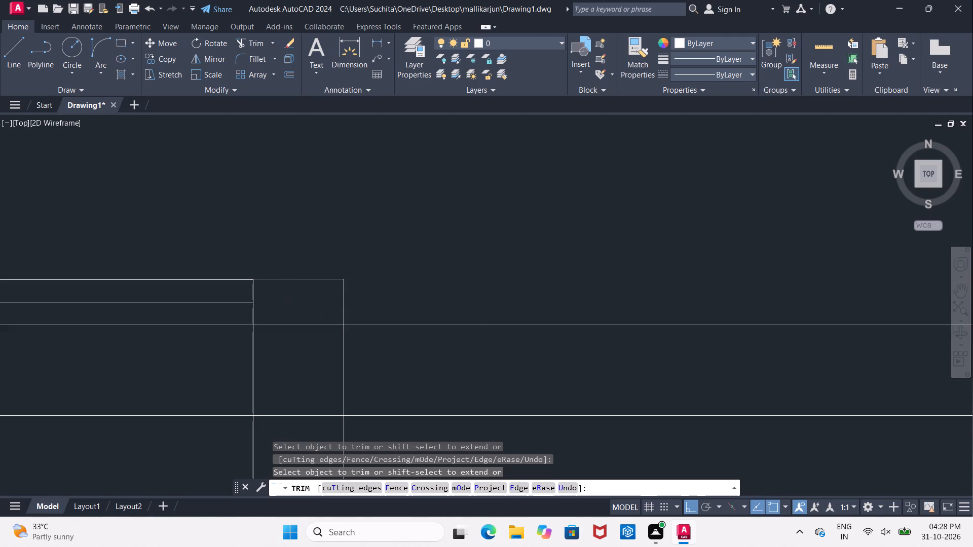
click(282, 279)
click(344, 300)
scroll(347, 298, down, 4)
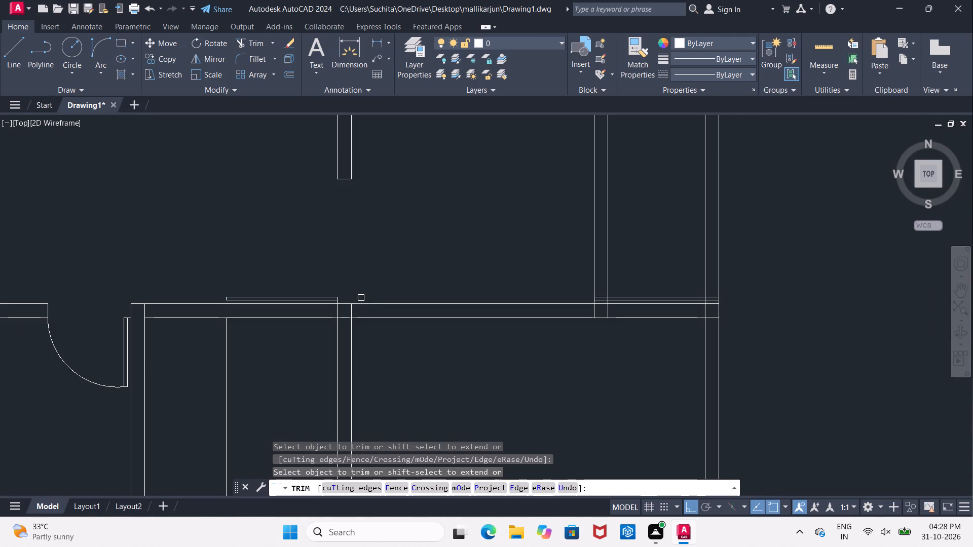
key(Escape)
key(Escape)
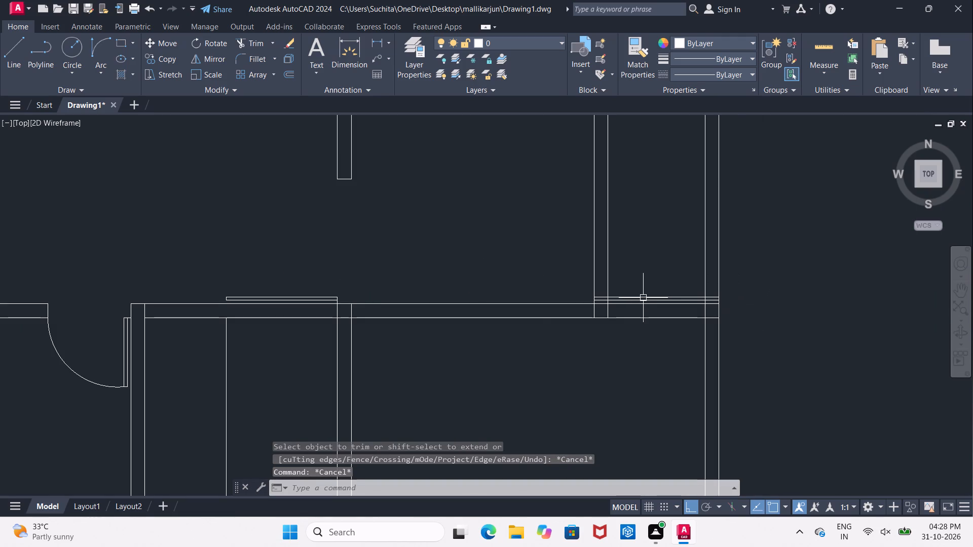
Delete the two leftover leaf-line segments just above the horizontal wall, between the two vertical walls on the right.
click(643, 298)
scroll(643, 298, up, 2)
click(634, 304)
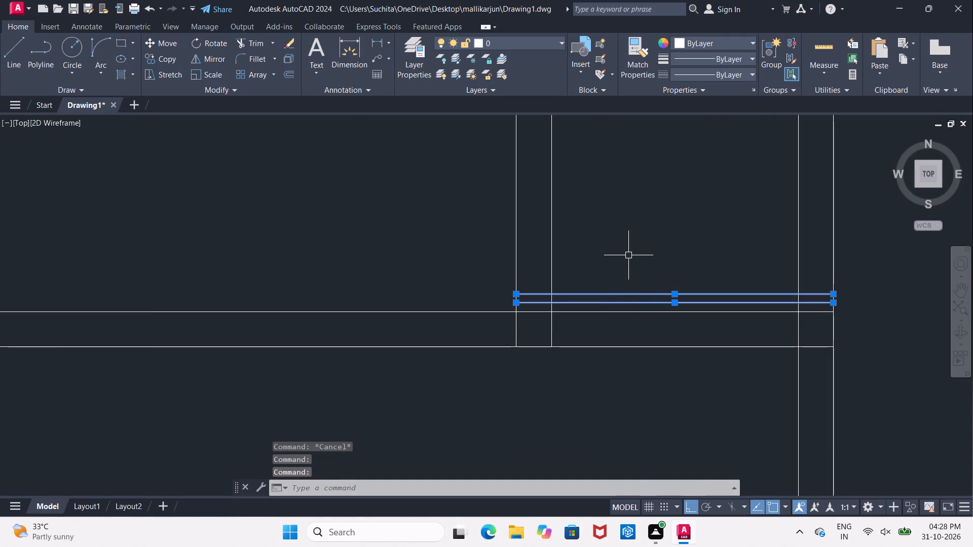